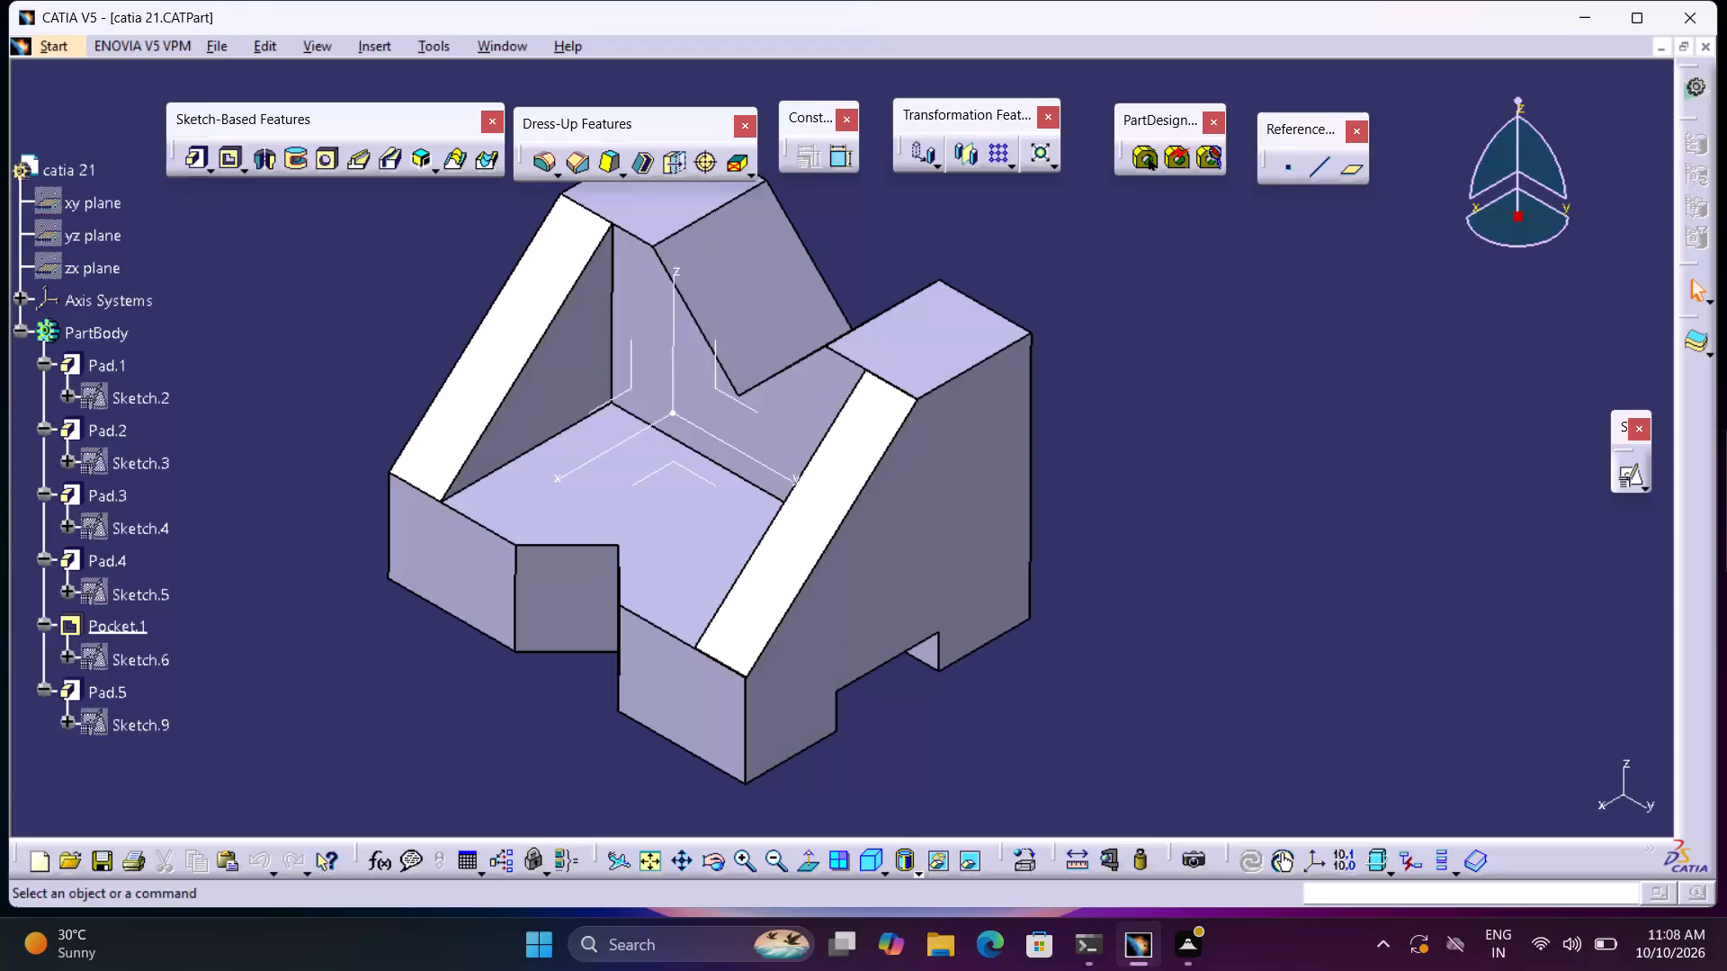
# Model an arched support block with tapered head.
# Close the catia 21 part document.
pyautogui.click(1712, 43)
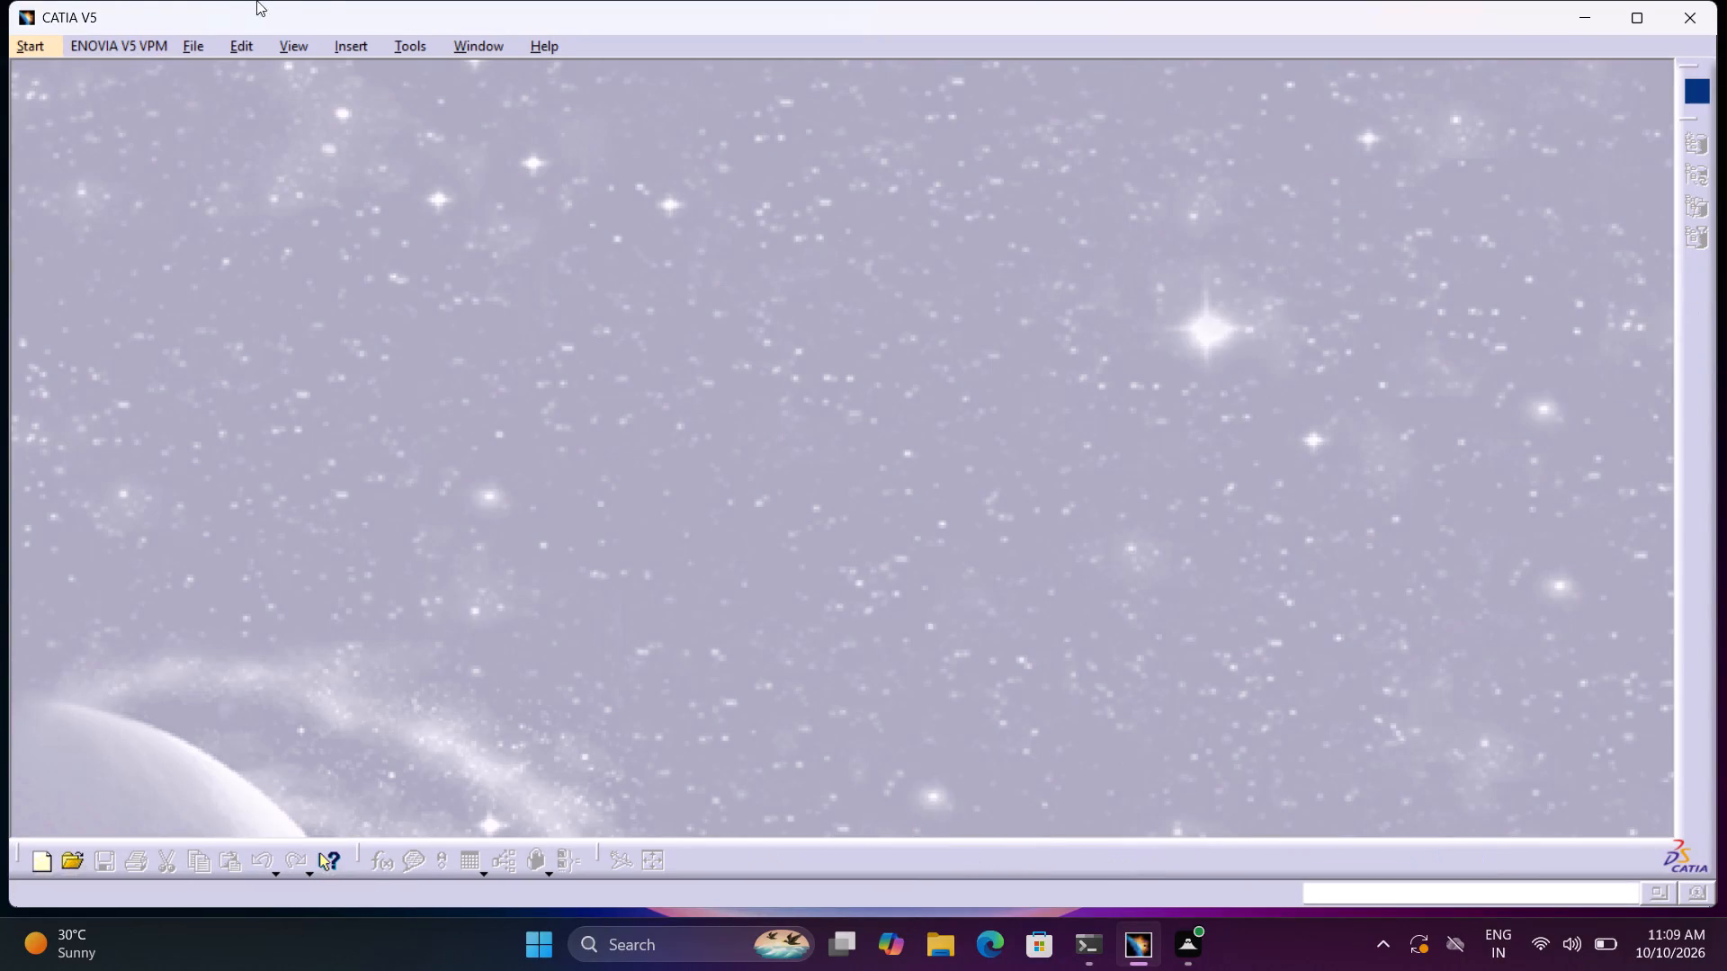
# Create a new Part Design part named "catia 22".
pyautogui.click(58, 41)
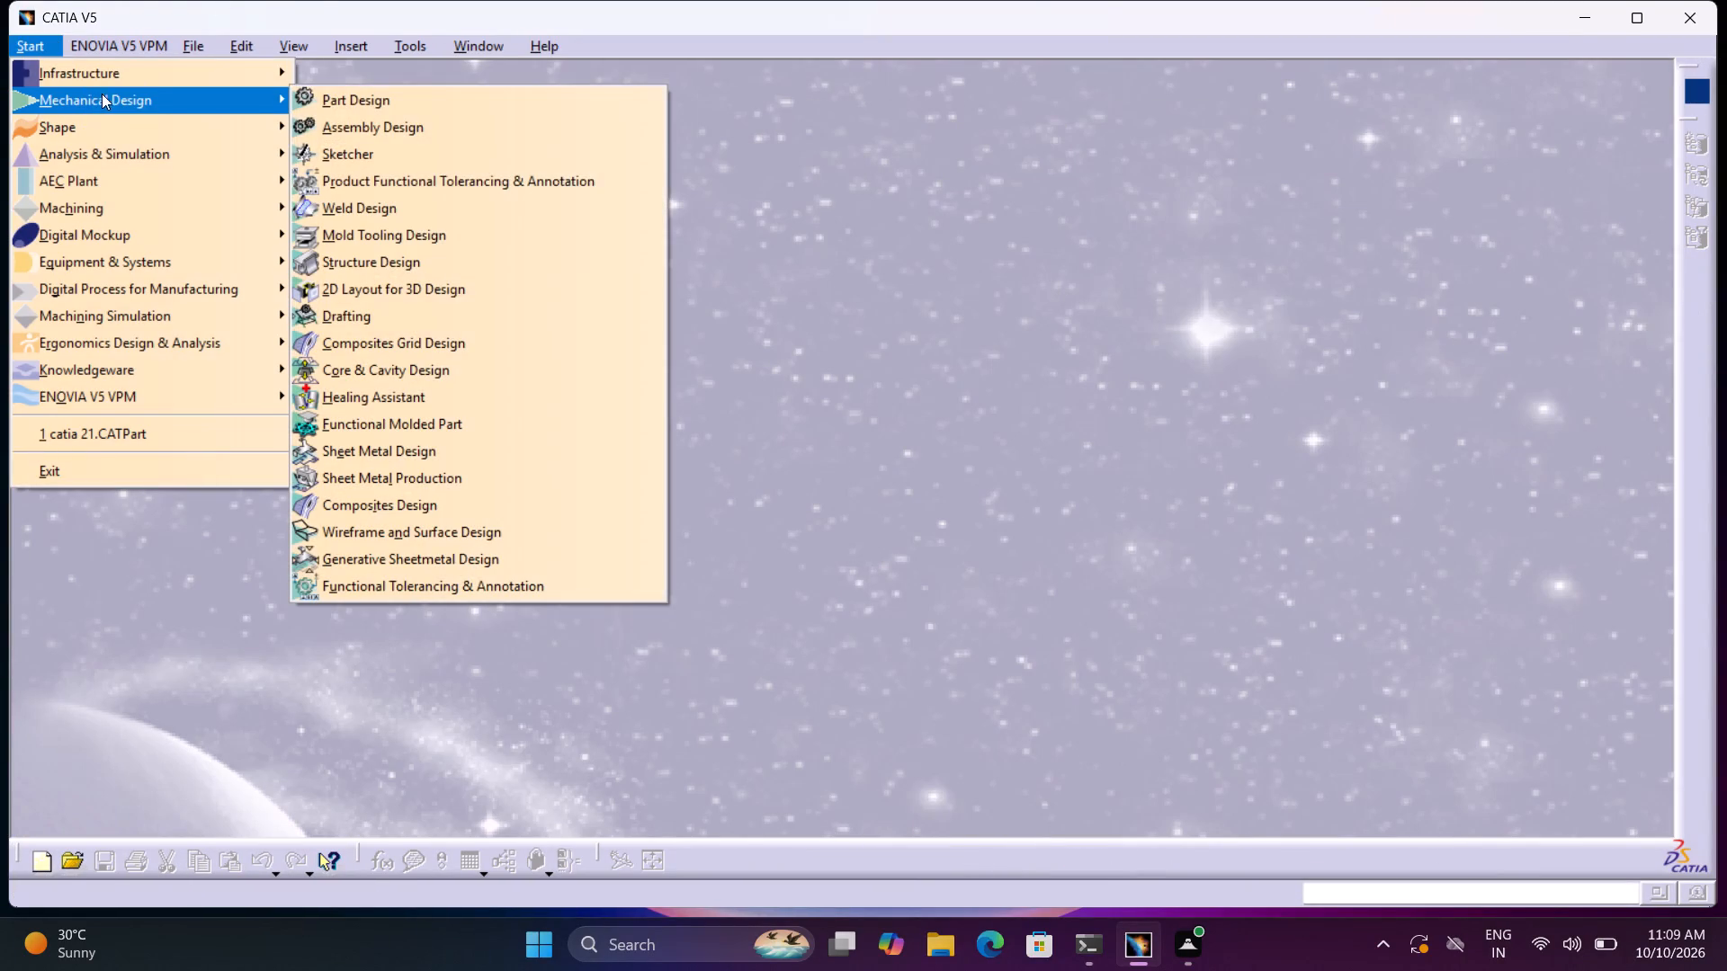
pyautogui.click(280, 94)
pyautogui.click(335, 94)
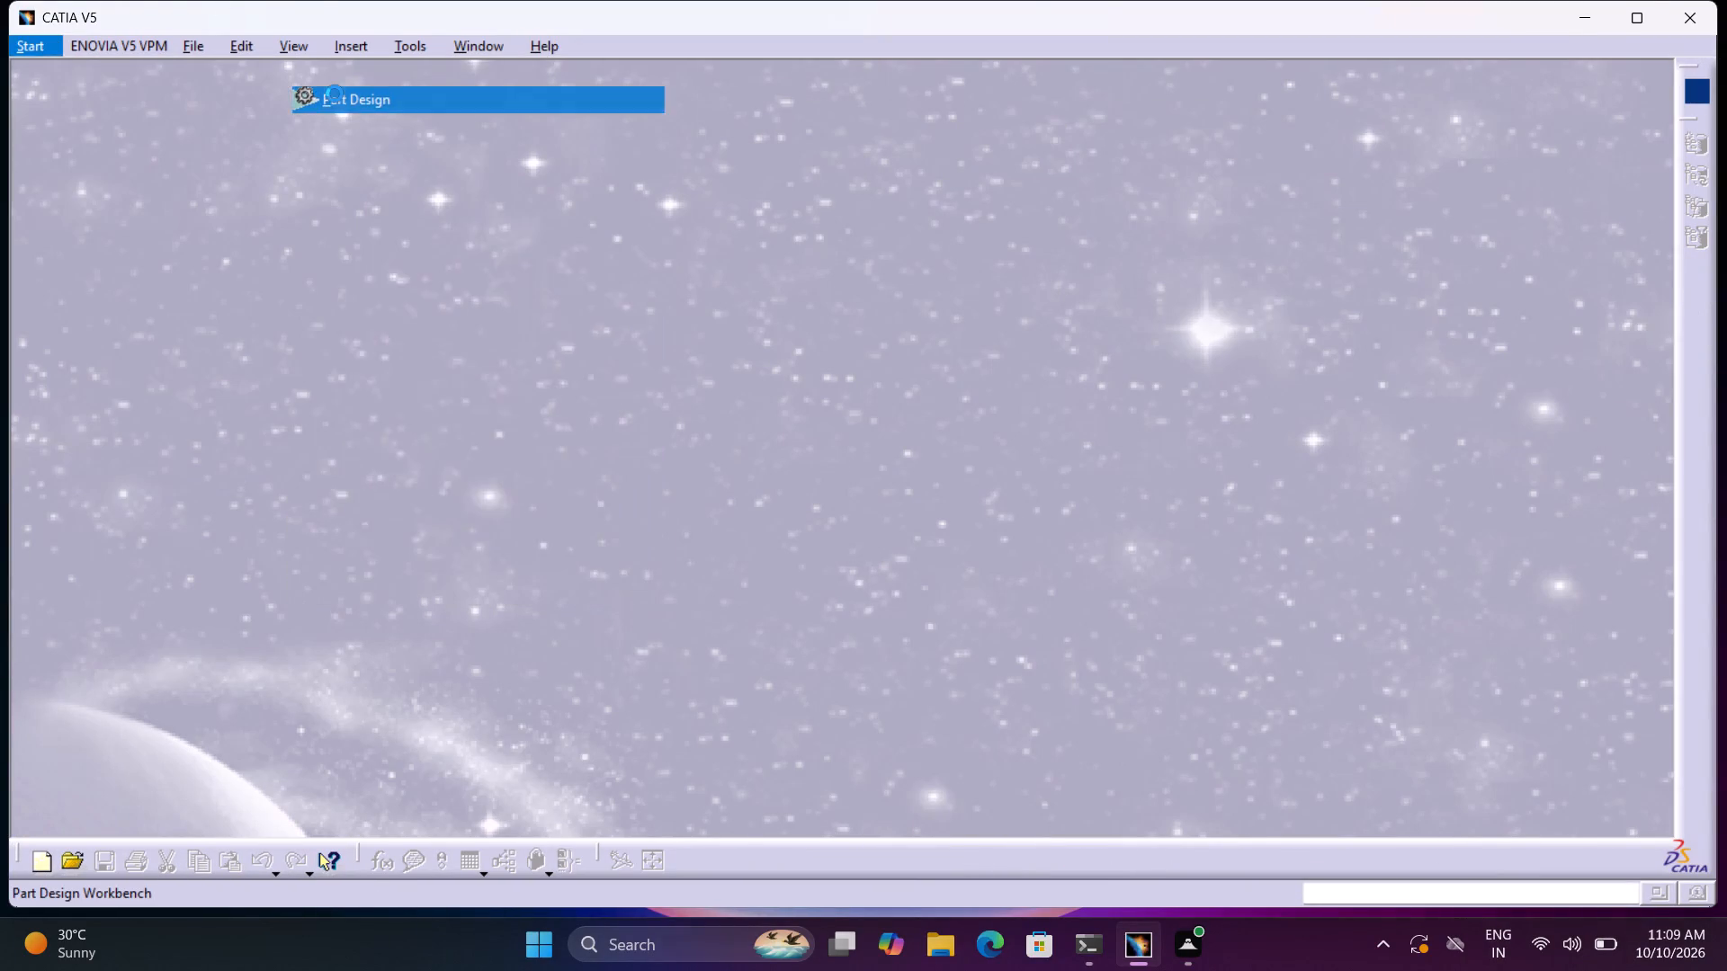
pyautogui.press('x')
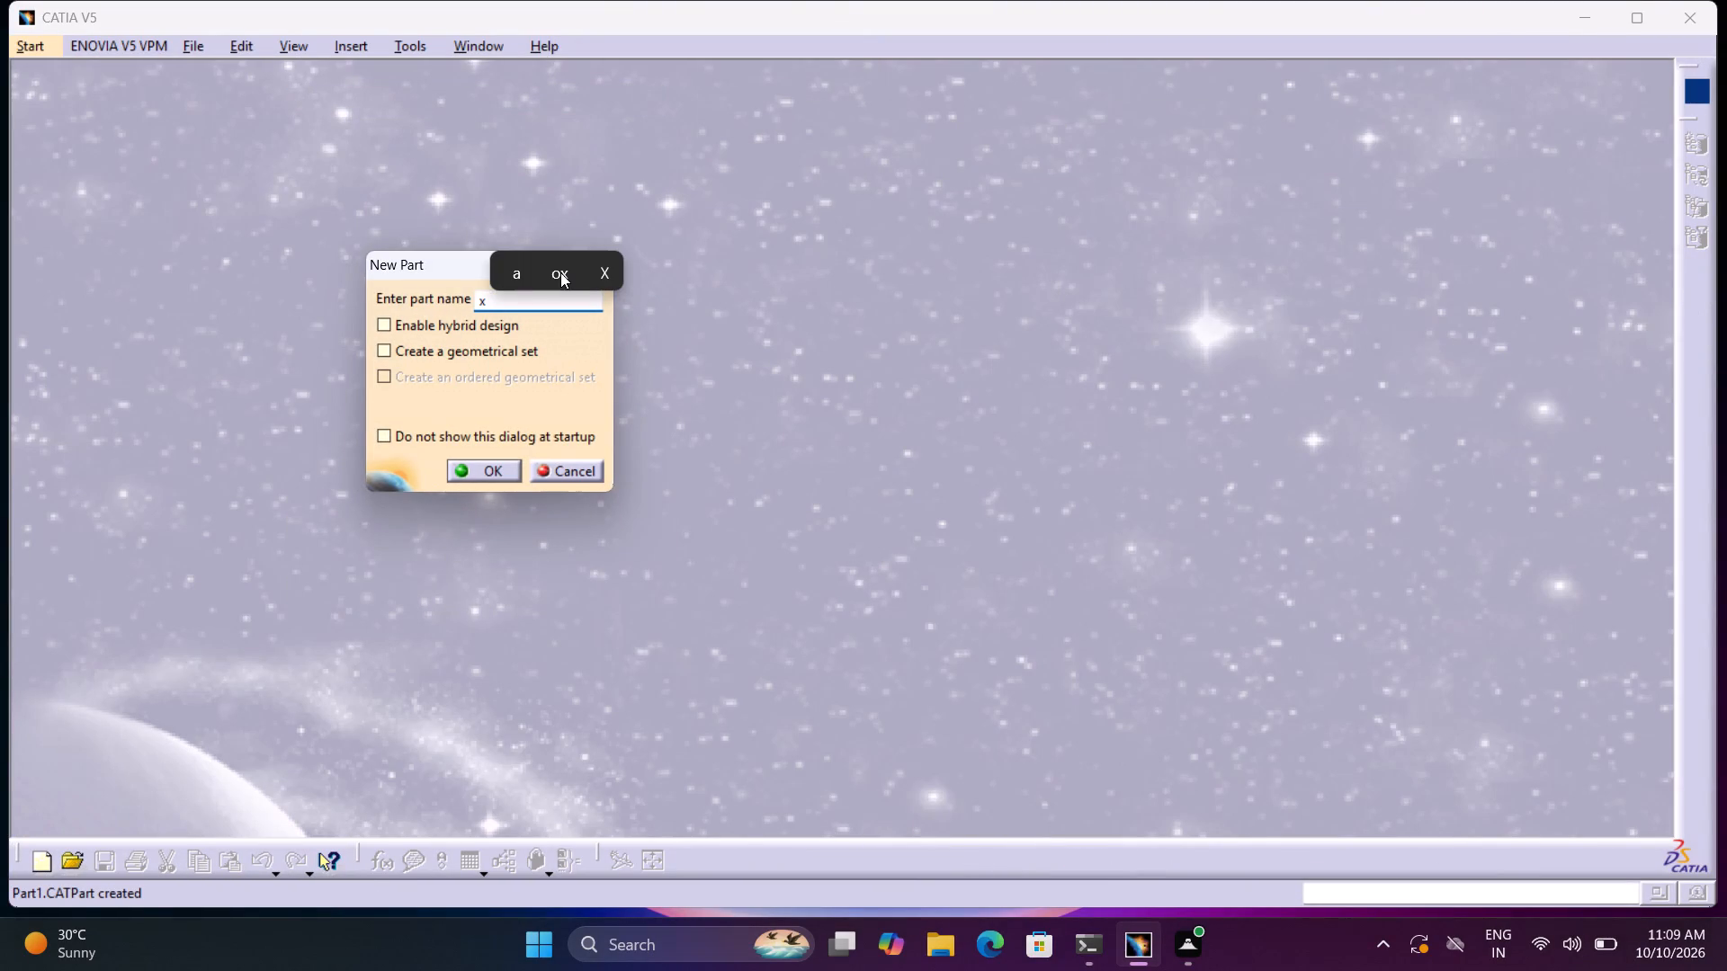
pyautogui.press('BackSpace')
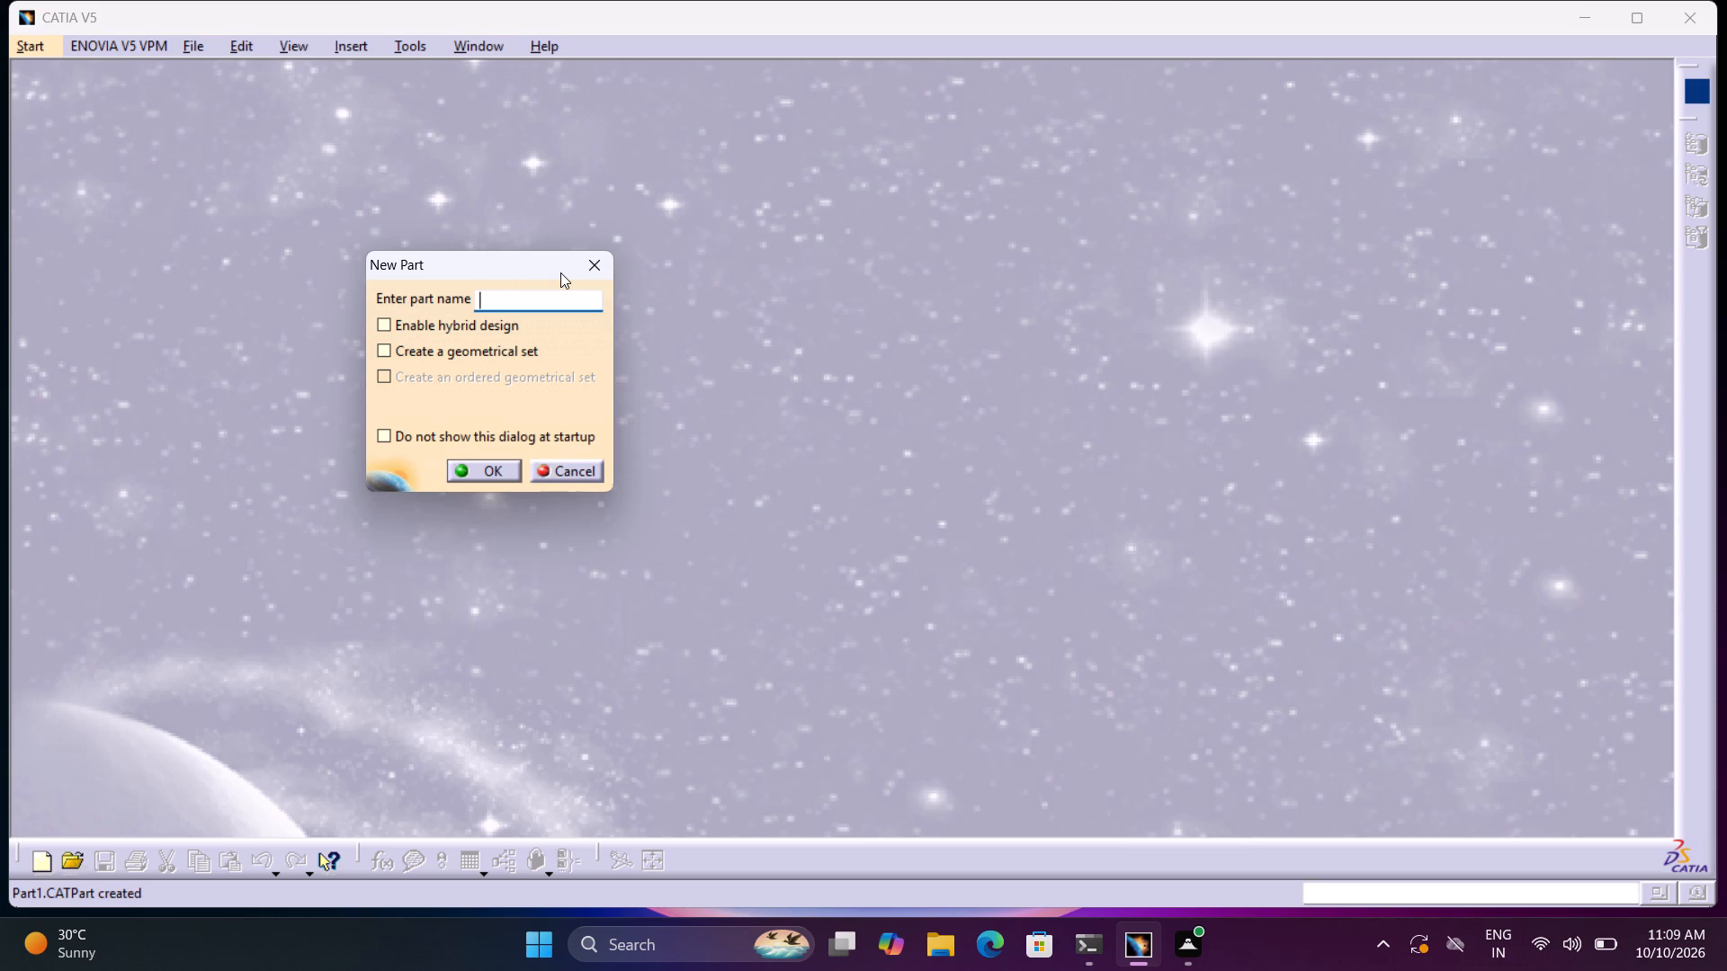
pyautogui.hotkey('ctrl', 'c')
pyautogui.hotkey('ctrl', 'v')
pyautogui.hotkey('ctrl', 'v')
pyautogui.hotkey('ctrl', 'v')
pyautogui.hotkey('ctrl', 'v')
pyautogui.hotkey('ctrl', 'v')
pyautogui.write('catia 22')
pyautogui.click(502, 474)
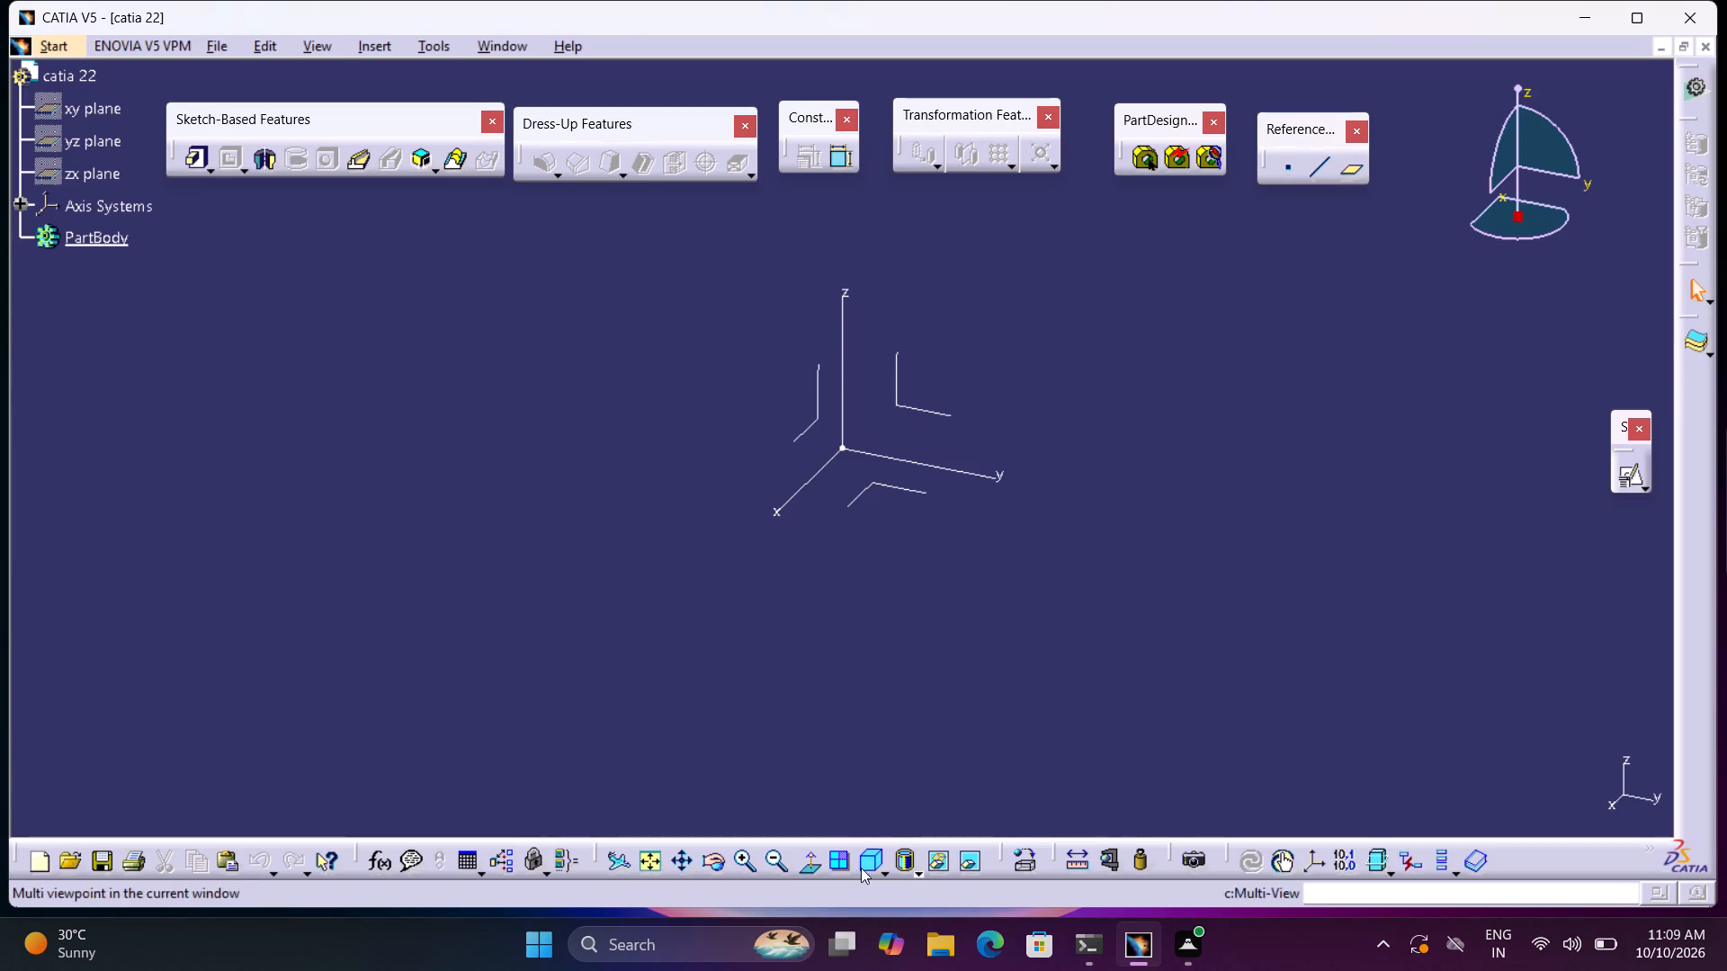
# Open a positioned sketch on the xy plane with the axes swapped and the V direction reversed, starting from an isometric view.
pyautogui.click(879, 868)
pyautogui.click(861, 862)
pyautogui.click(861, 863)
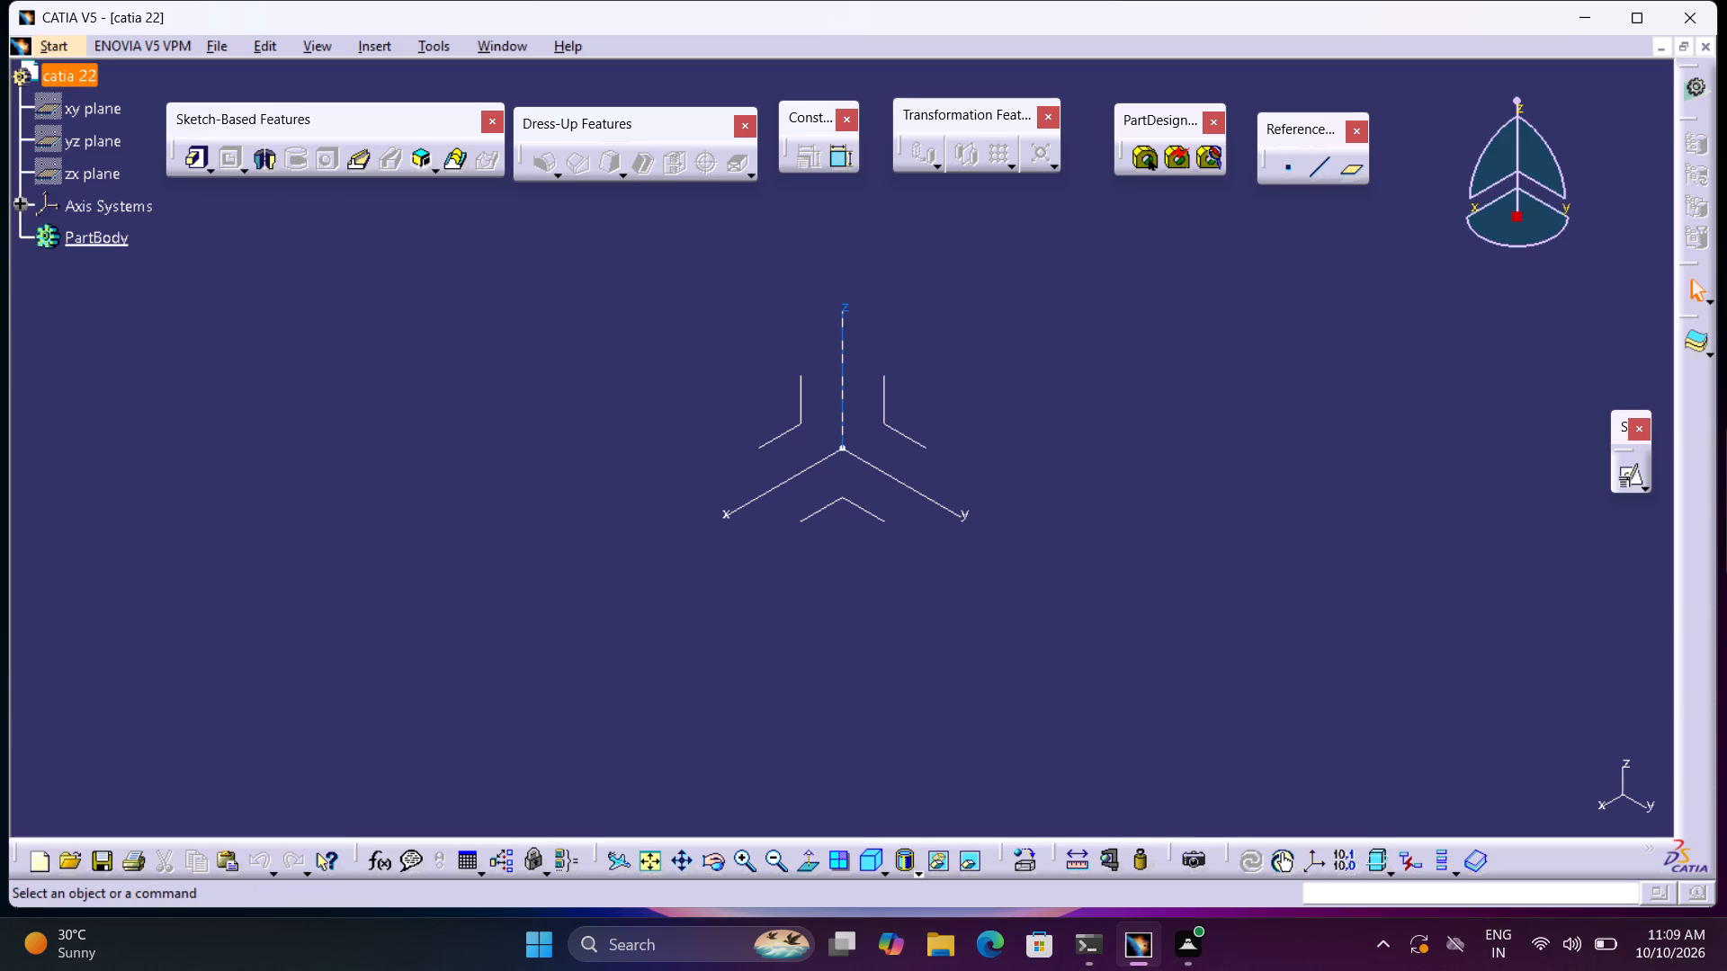
pyautogui.click(1635, 481)
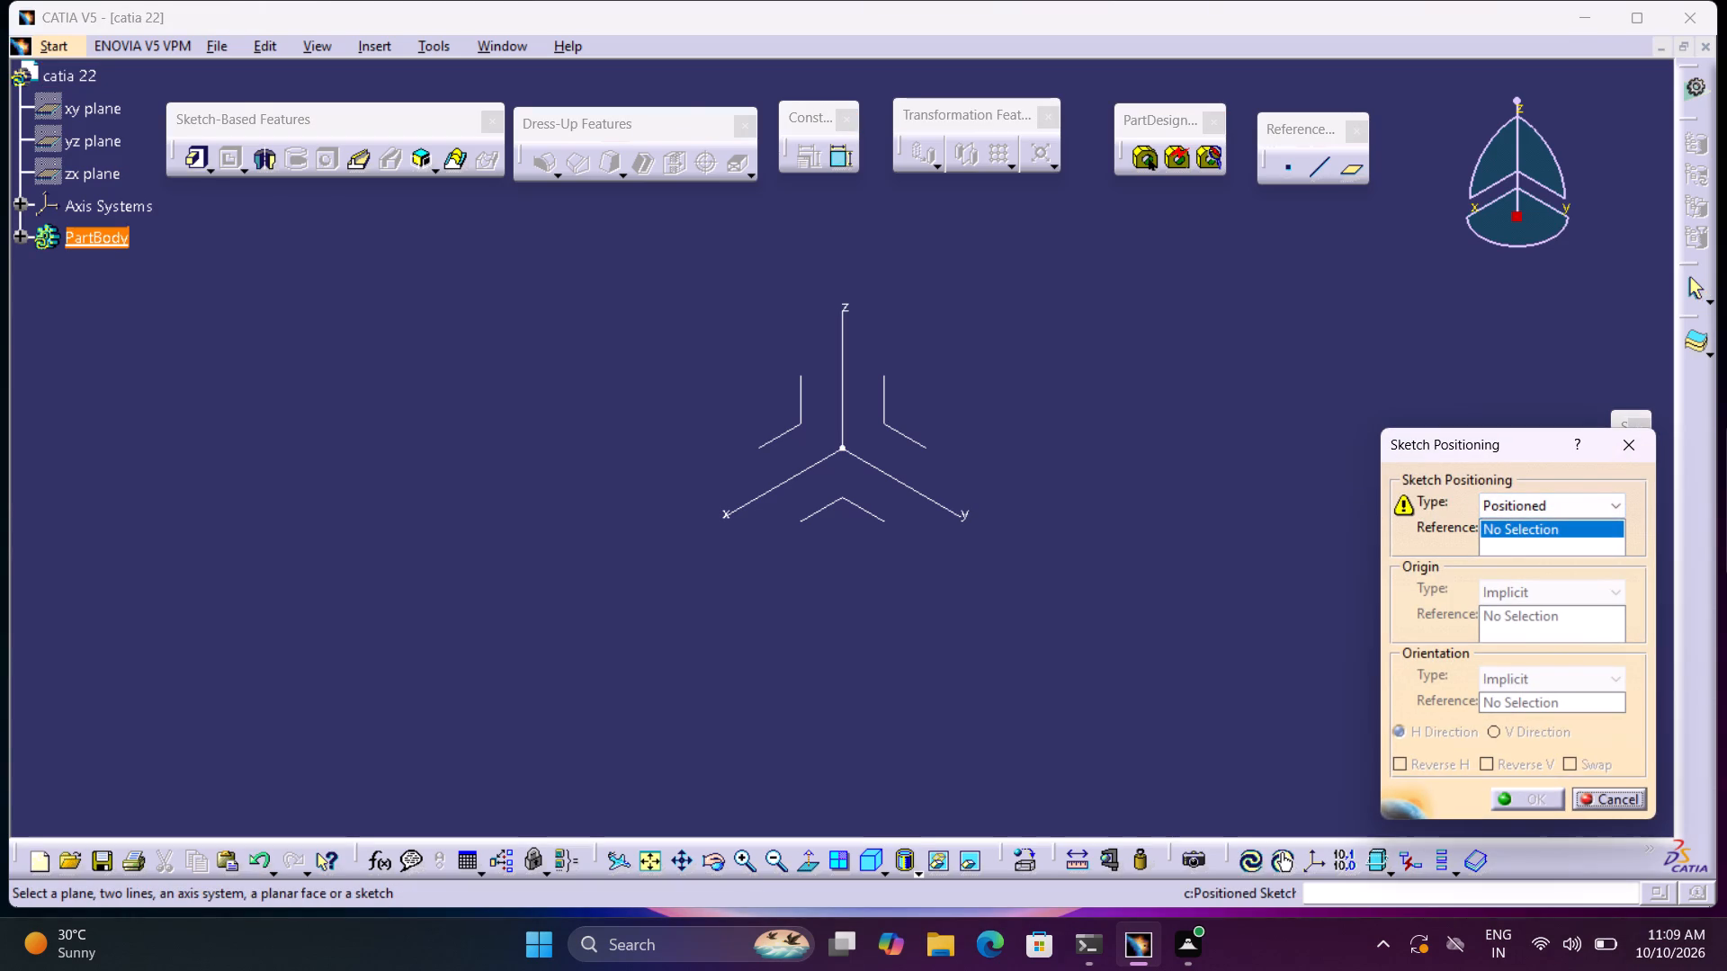
pyautogui.click(886, 521)
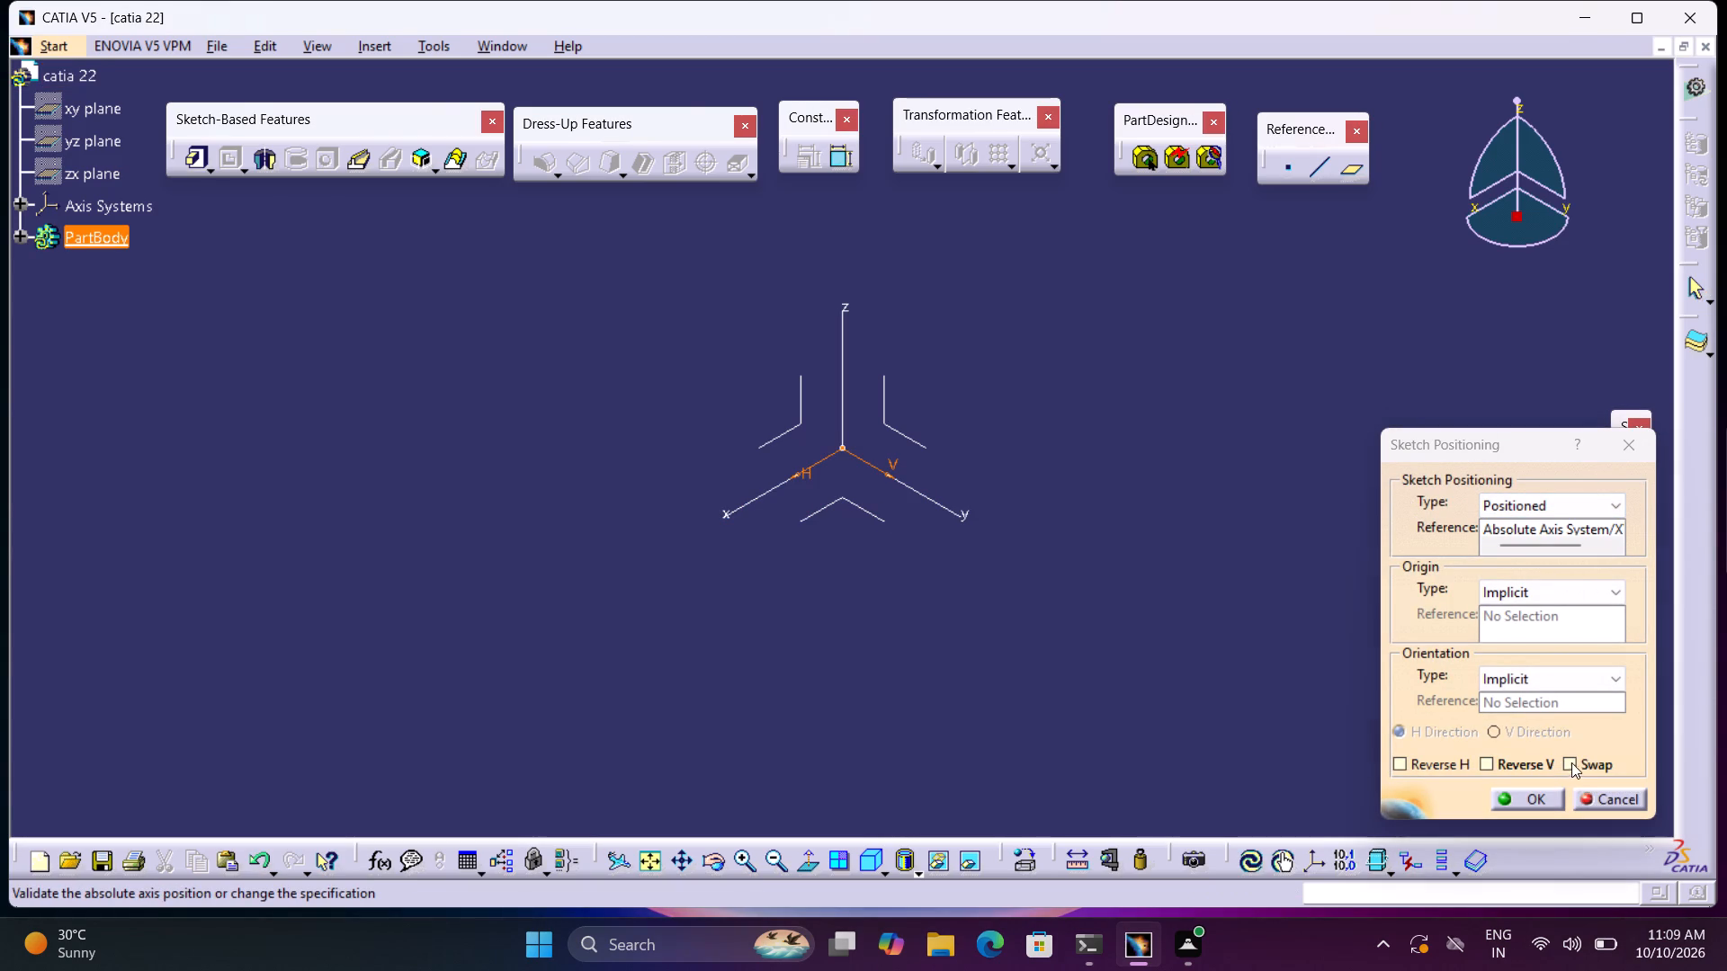
pyautogui.click(1579, 764)
pyautogui.click(1526, 762)
pyautogui.click(1541, 792)
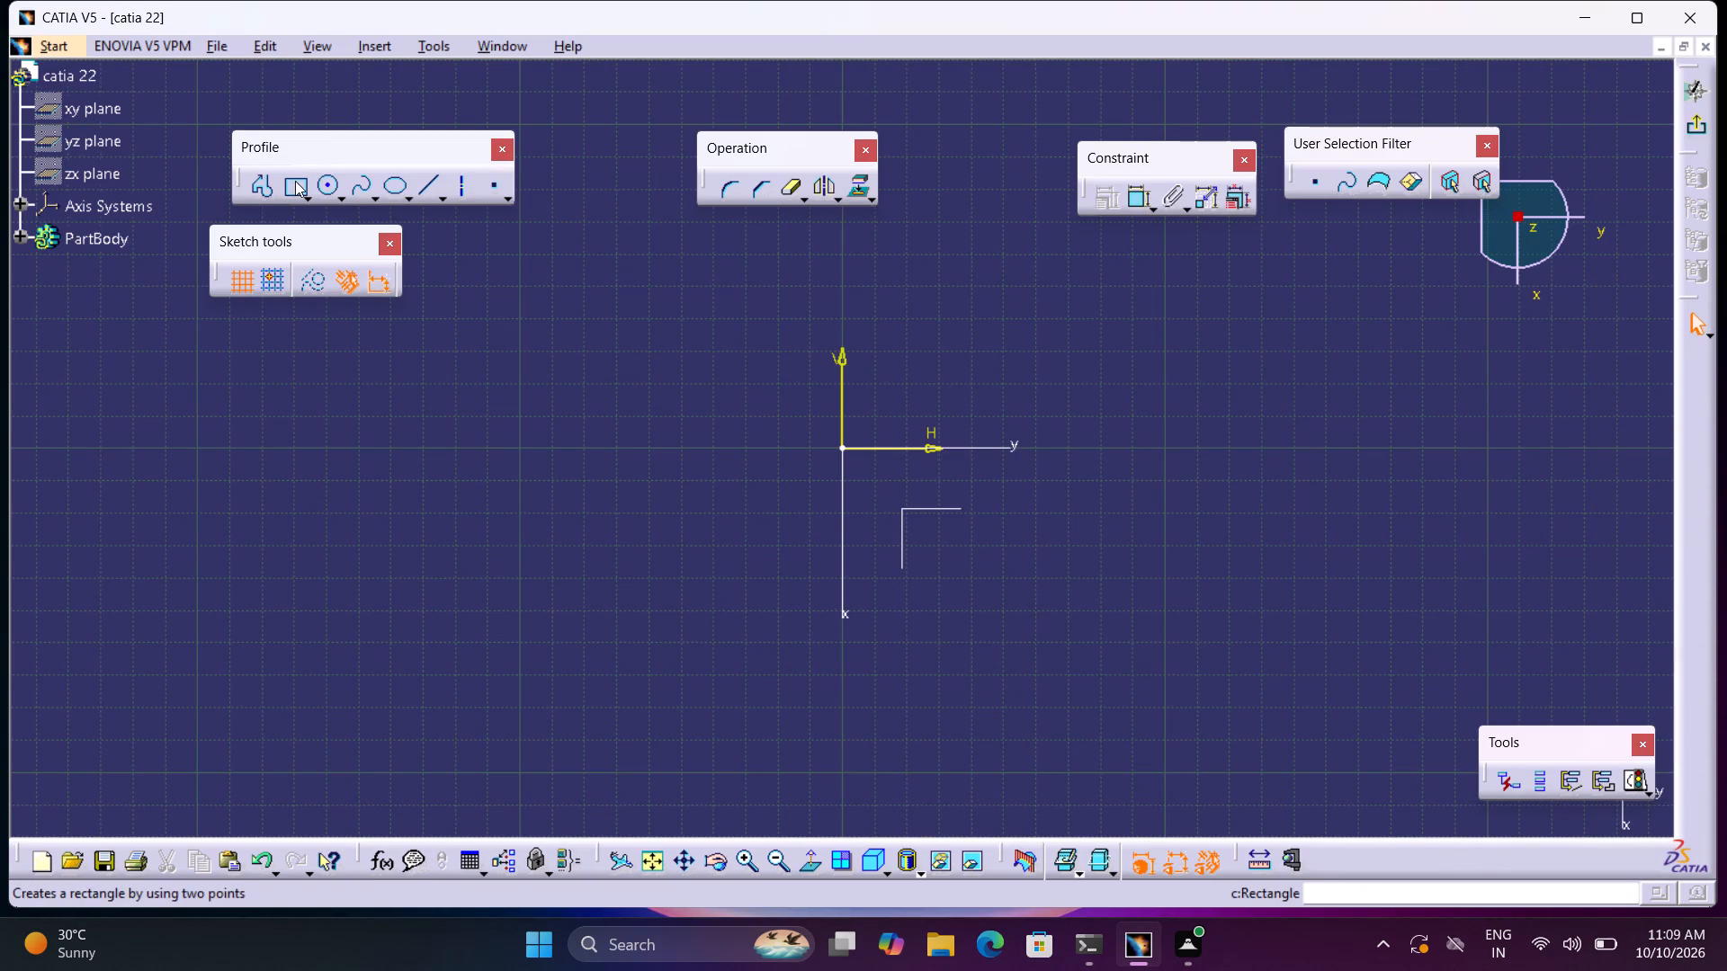
# Sketch a rectangle about 96 mm wide and 83 mm high with one corner at the origin.
pyautogui.click(296, 181)
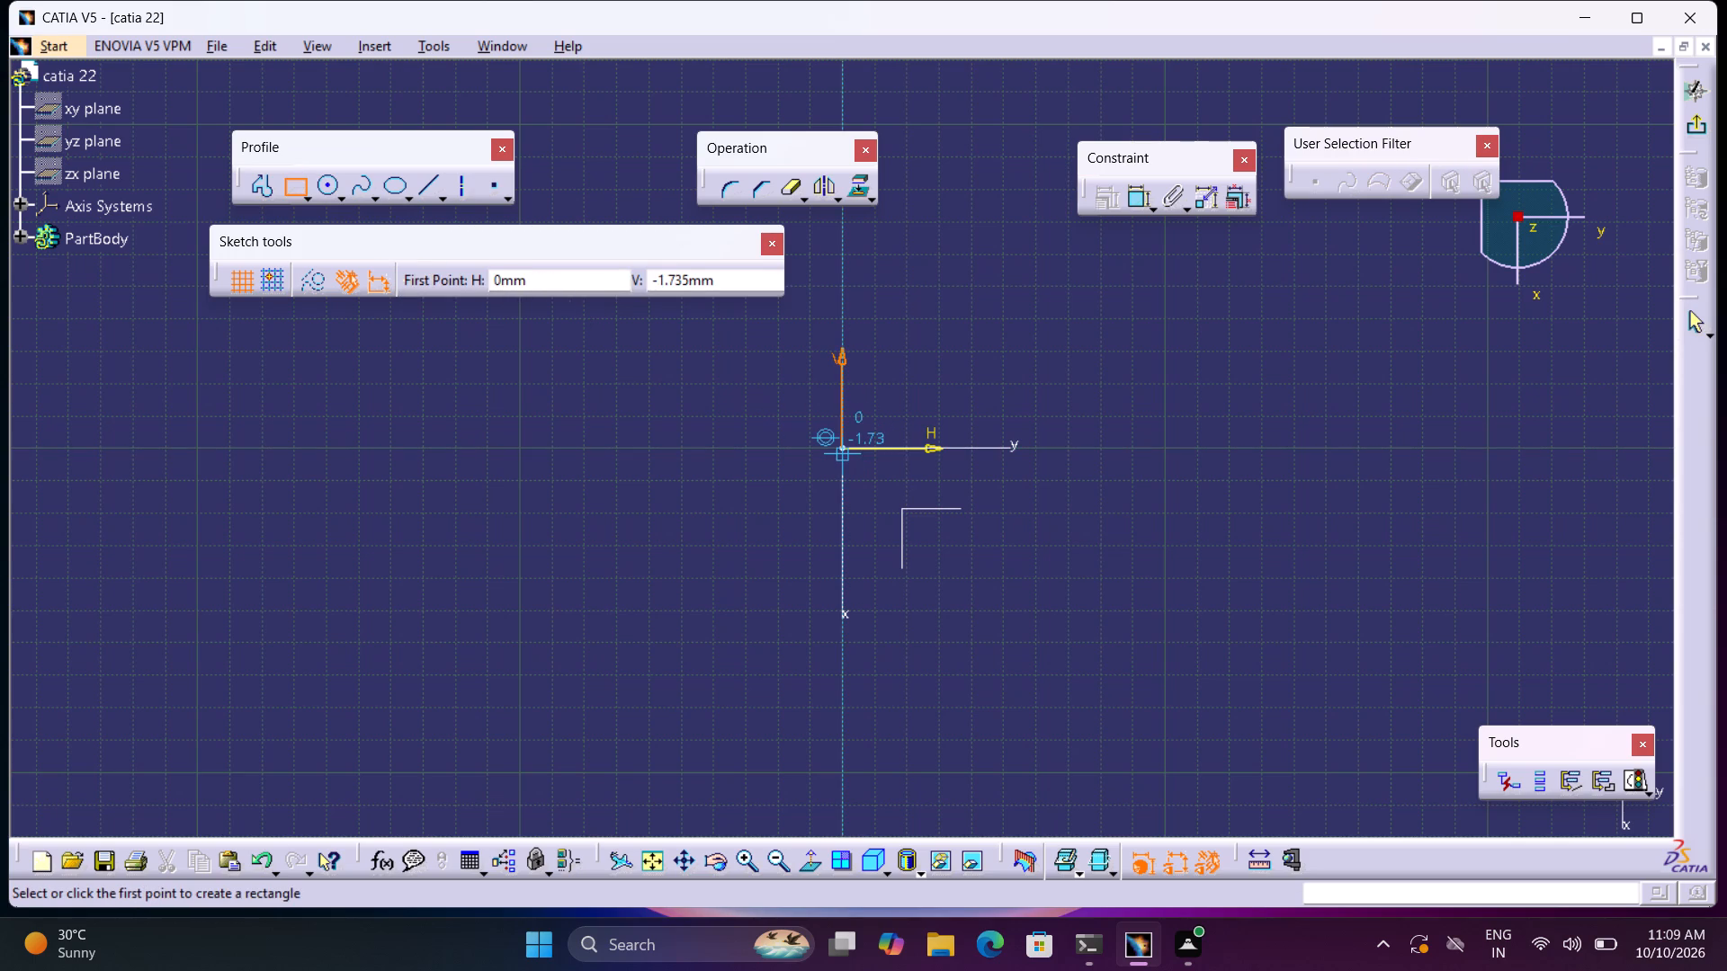
pyautogui.click(839, 450)
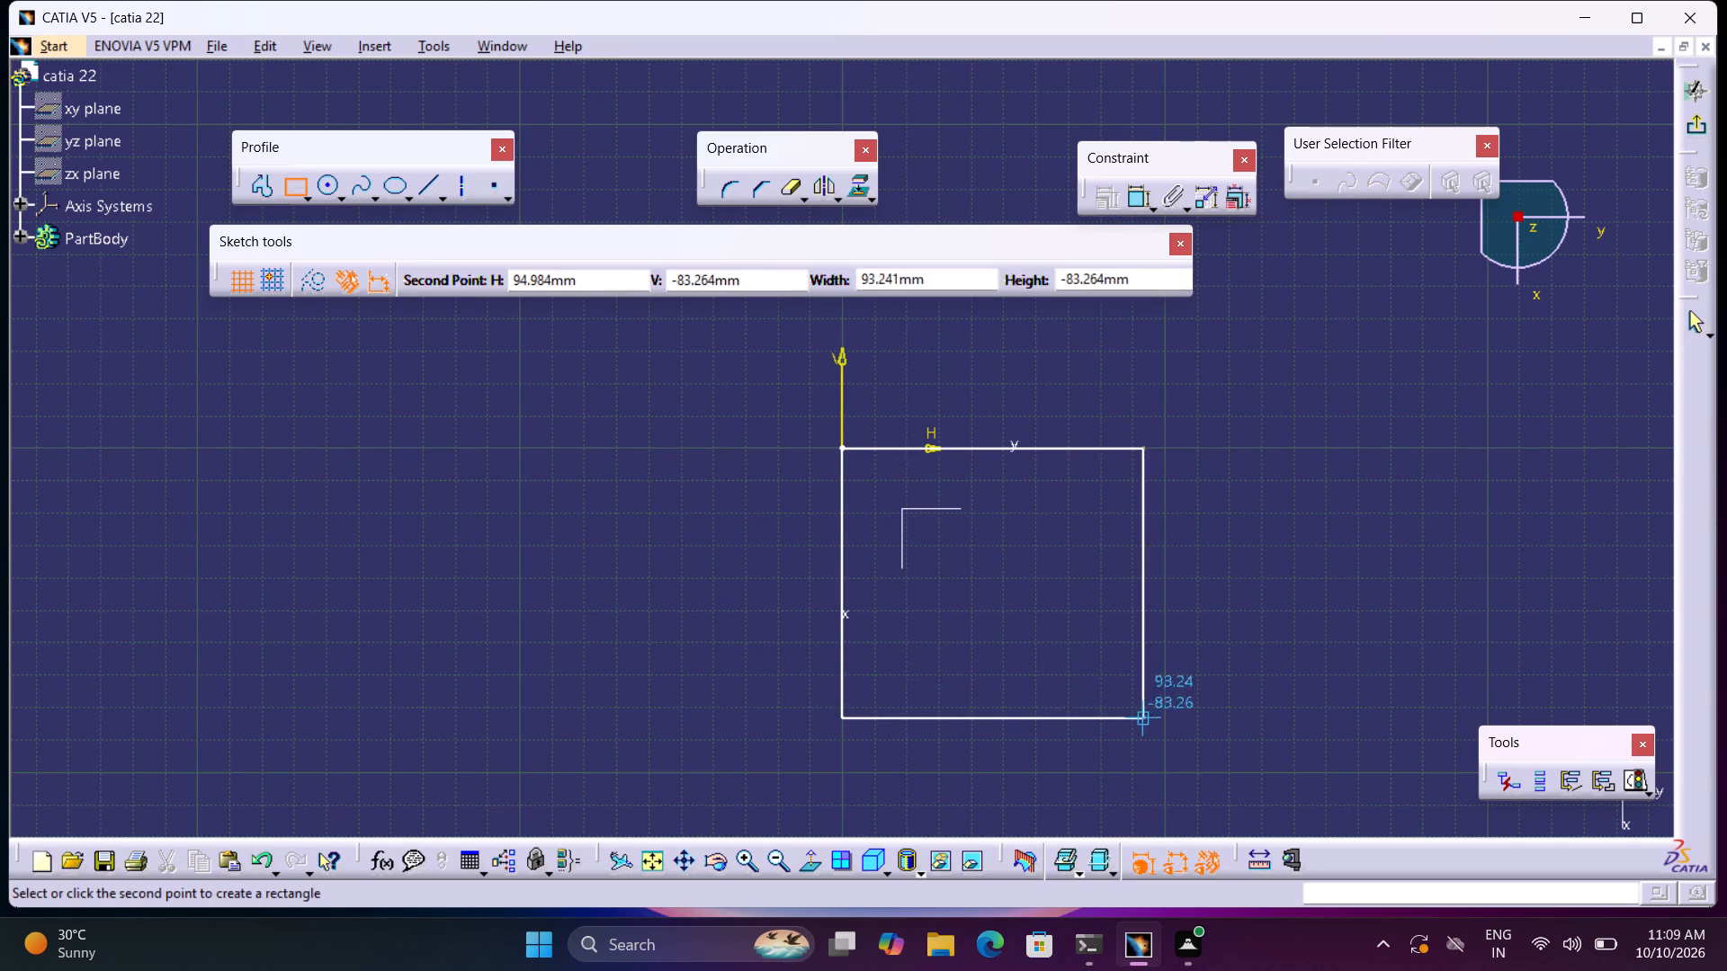
pyautogui.click(1155, 717)
# Dimension the rectangle's vertical side opposite the origin and set its length to 60 mm.
pyautogui.doubleClick(1138, 200)
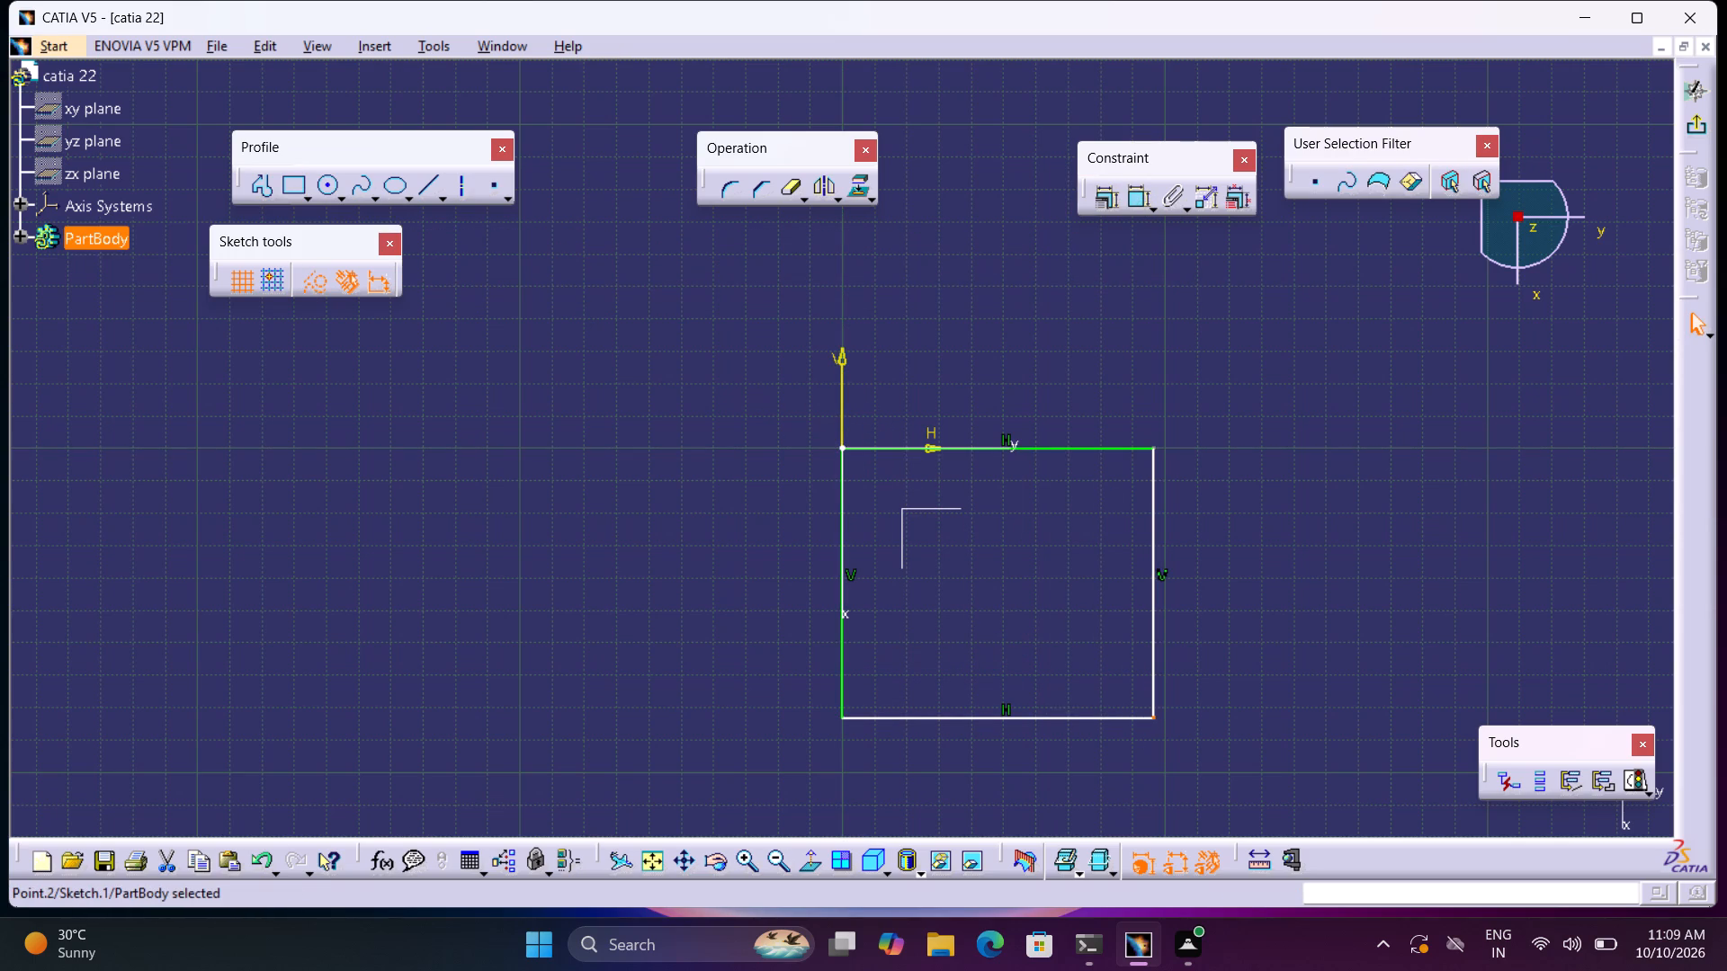
pyautogui.moveTo(1169, 325); pyautogui.dragTo(979, 139, button='middle')
pyautogui.middleClick(979, 139)
pyautogui.moveTo(1208, 472); pyautogui.dragTo(1116, 382, button='middle')
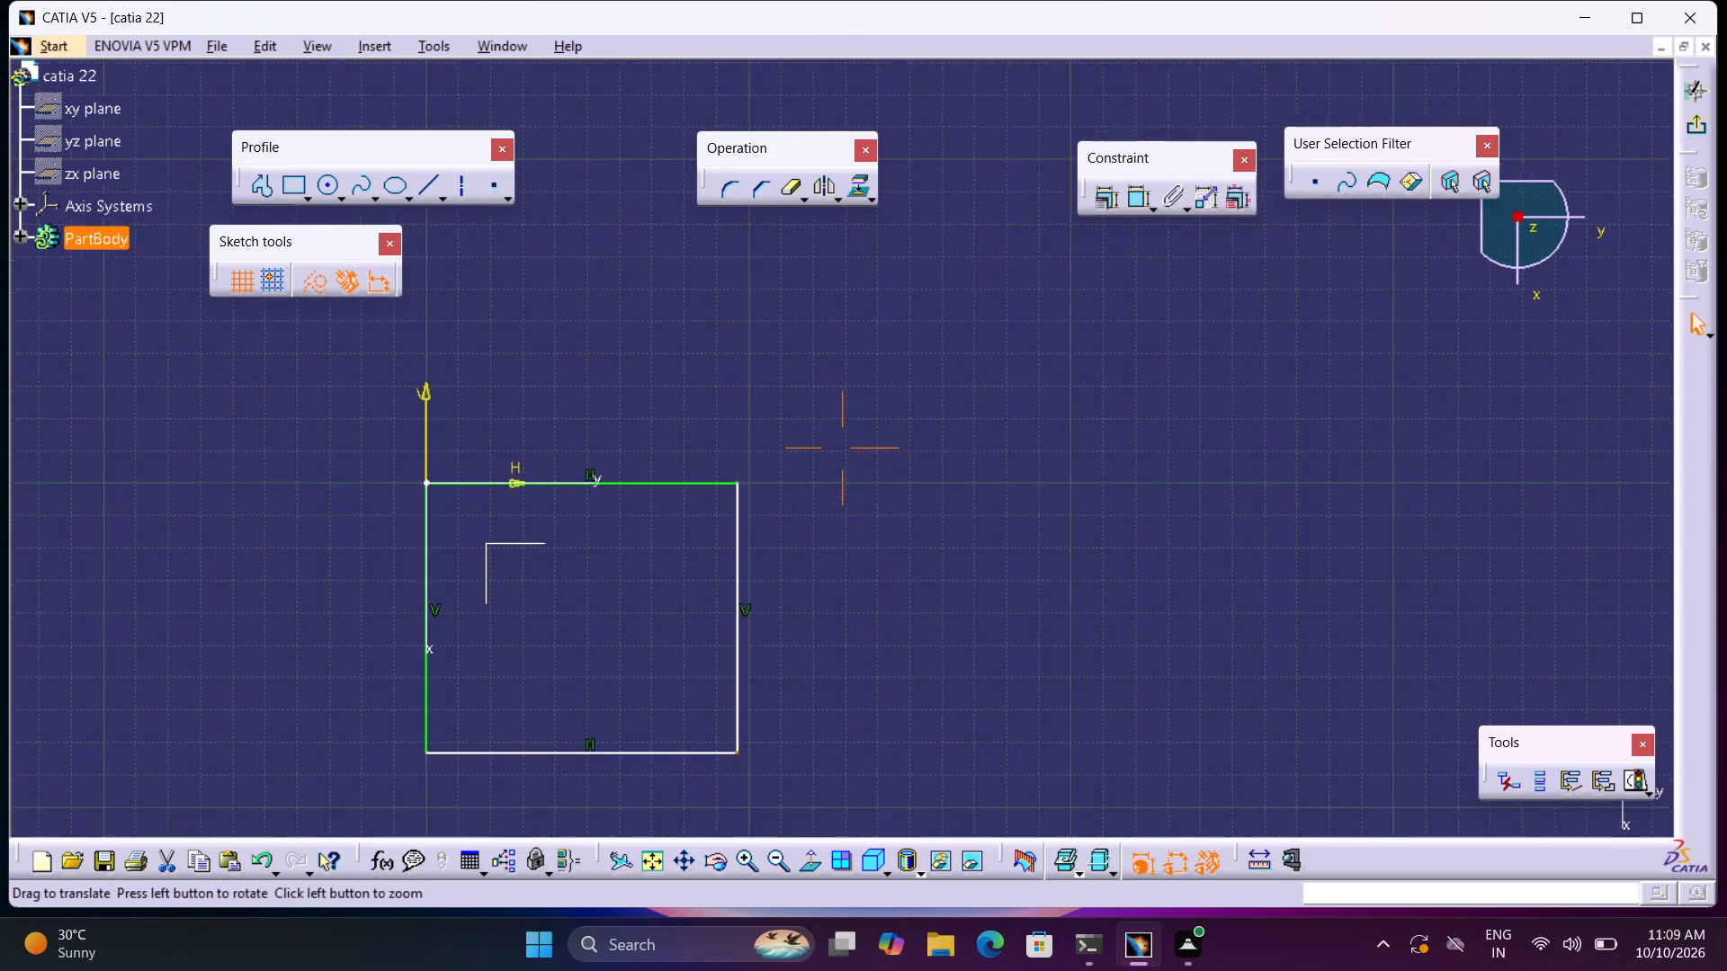
pyautogui.moveTo(1116, 382); pyautogui.dragTo(1087, 328, button='middle')
pyautogui.middleClick(1087, 328)
pyautogui.scroll(1, 829, 568)
pyautogui.moveTo(840, 340); pyautogui.dragTo(938, 222, button='middle')
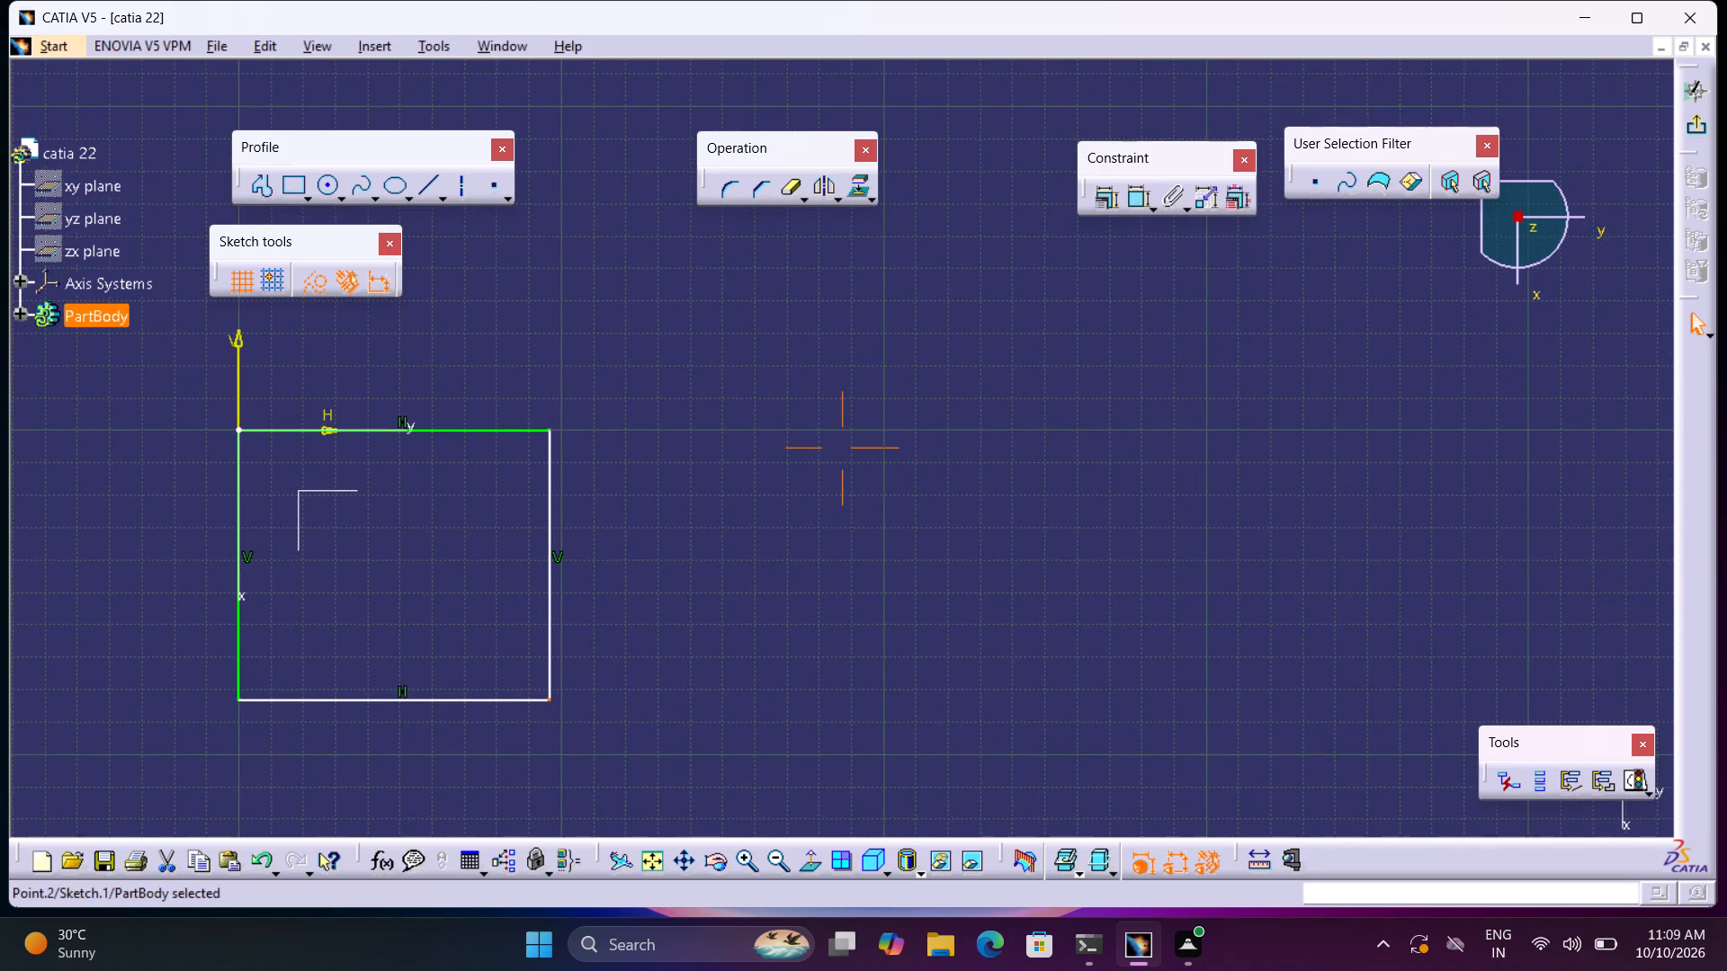
pyautogui.click(493, 696)
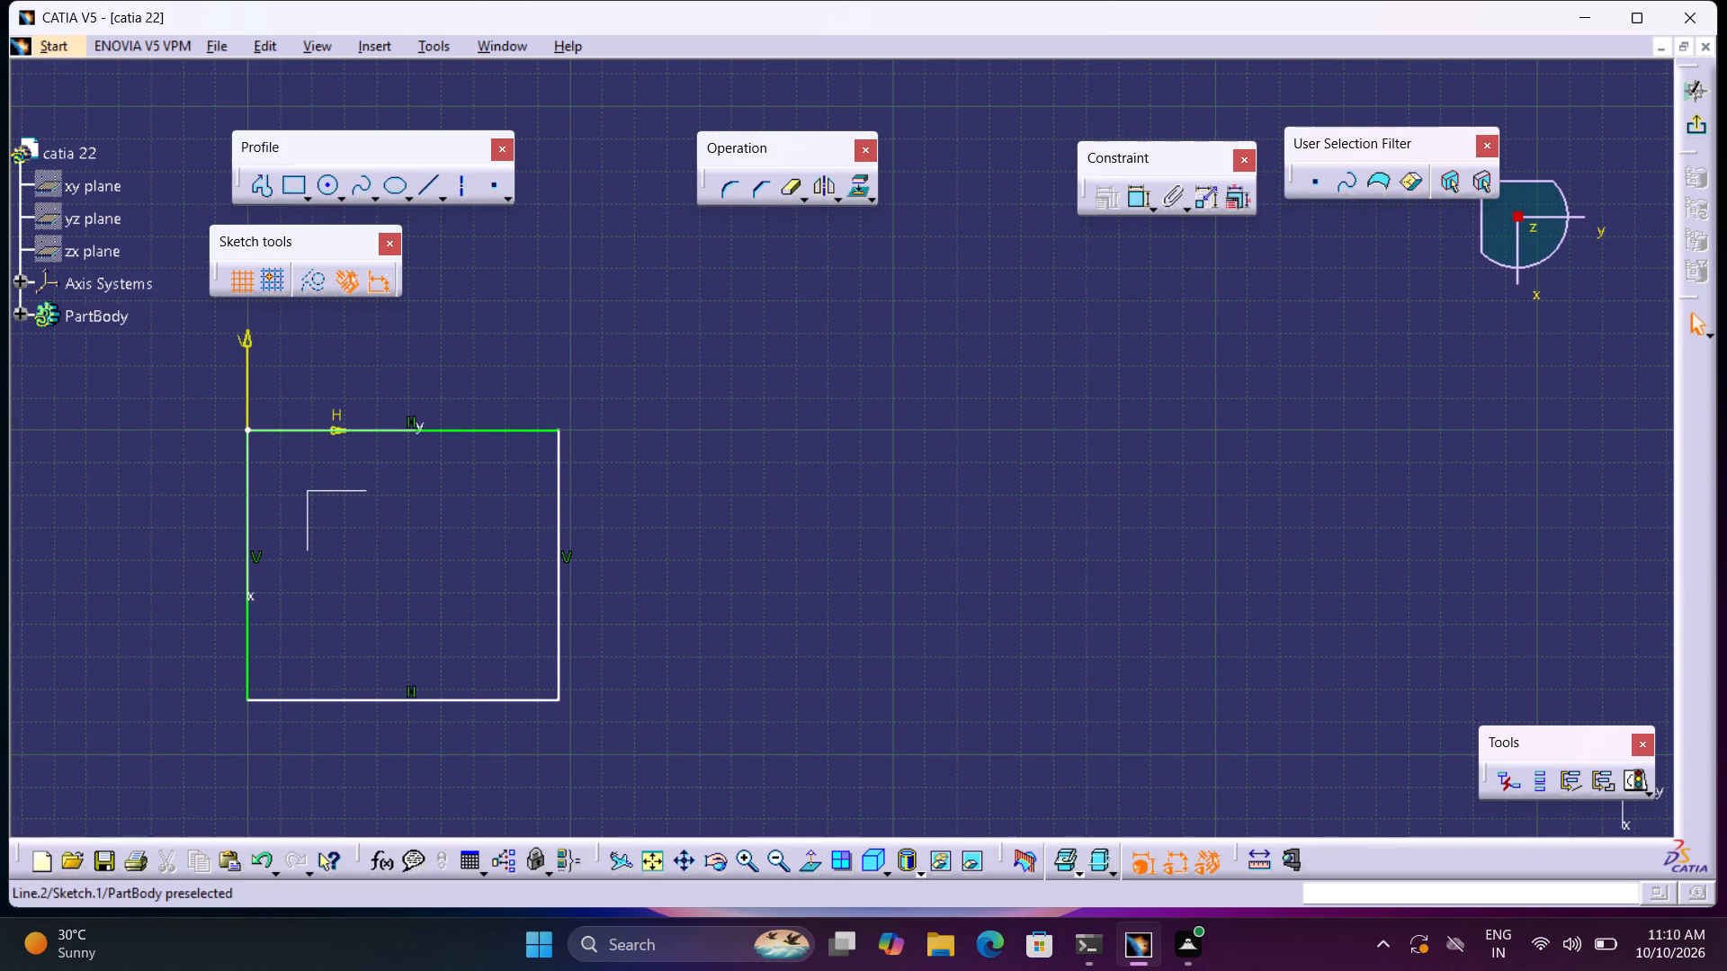
pyautogui.moveTo(694, 573); pyautogui.dragTo(935, 395, button='middle')
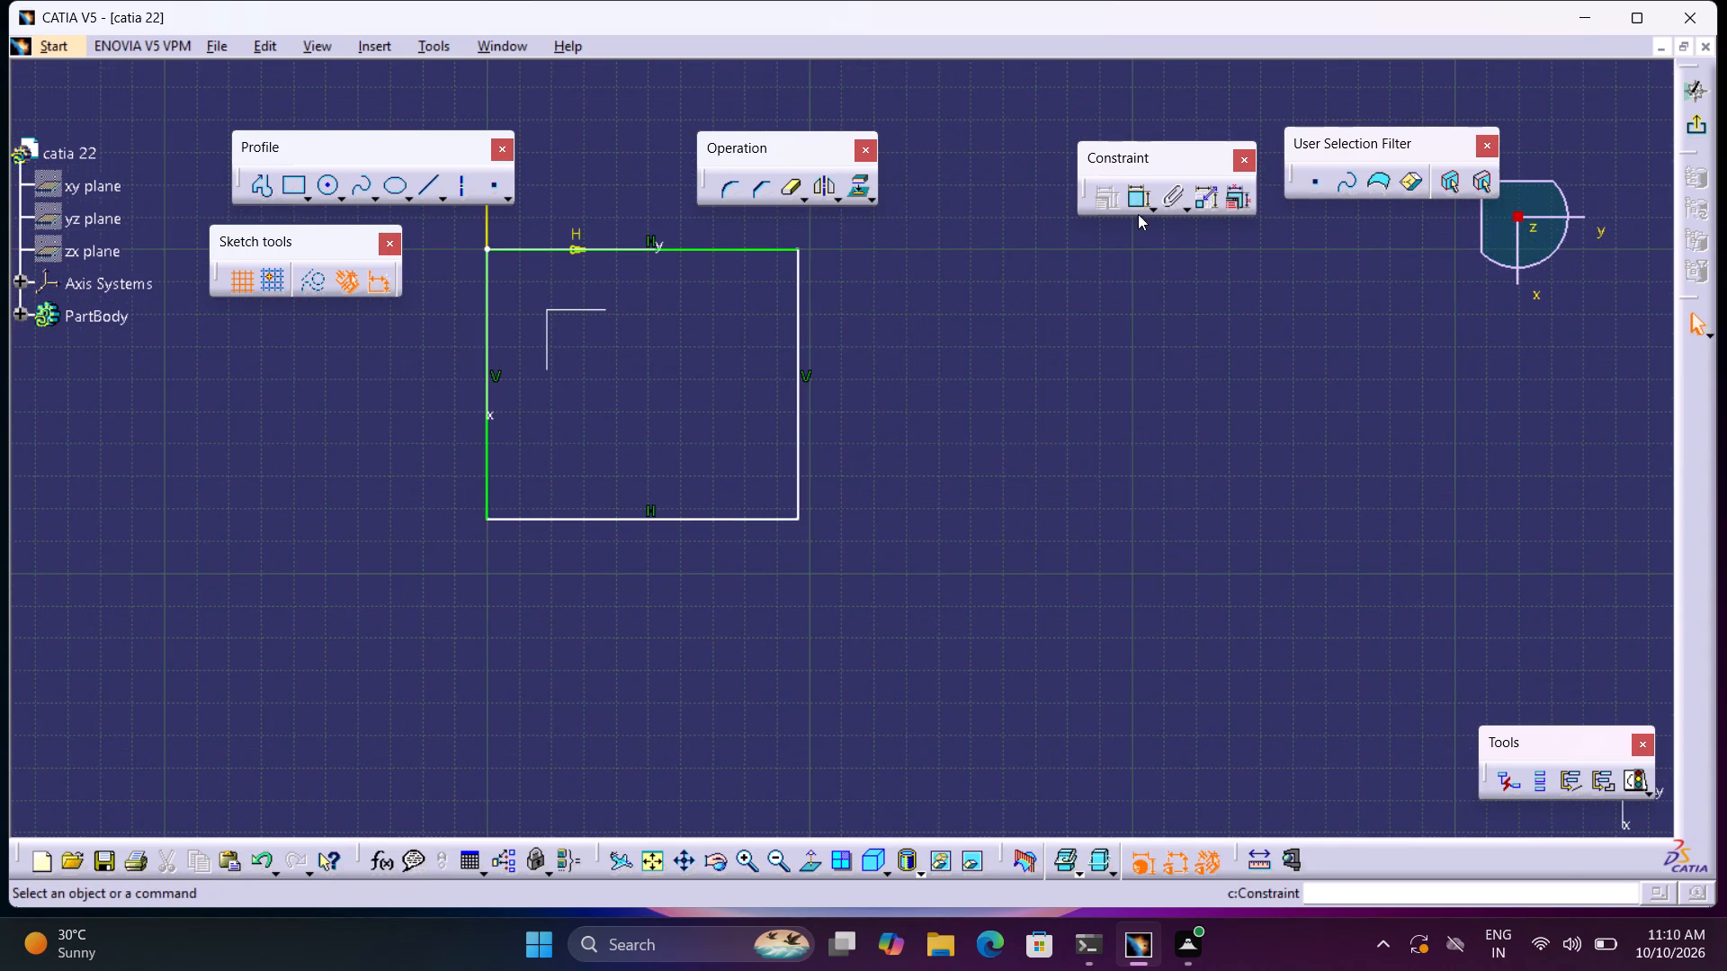
pyautogui.doubleClick(1135, 200)
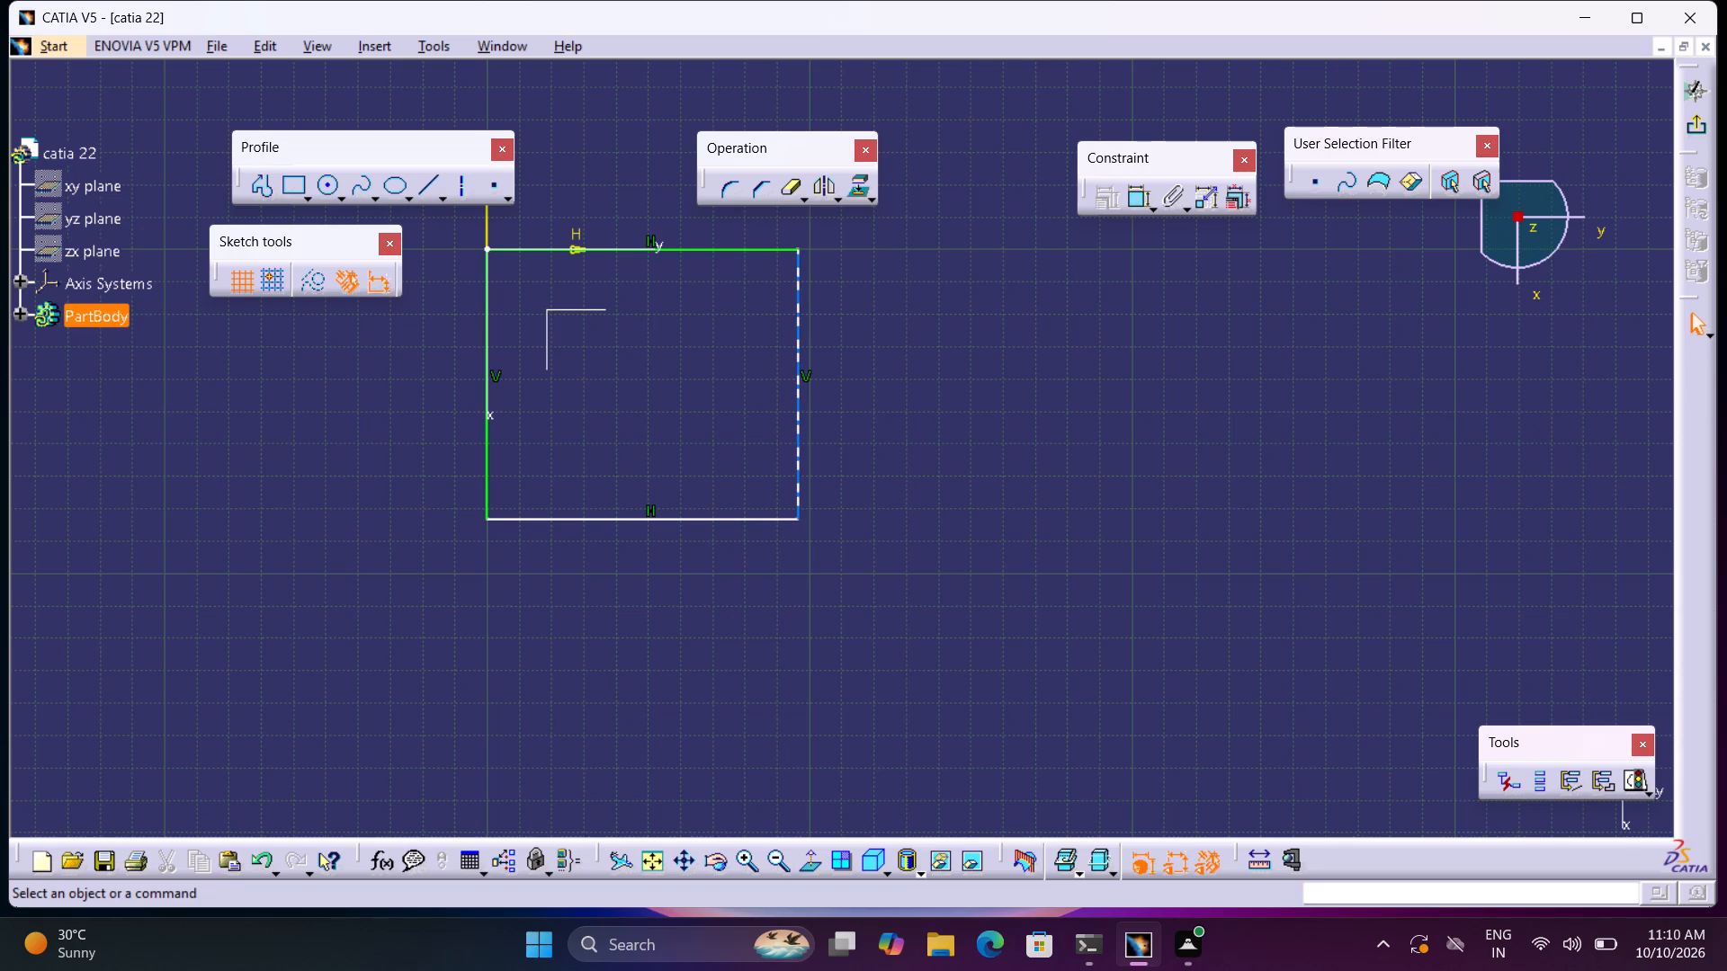
pyautogui.click(797, 361)
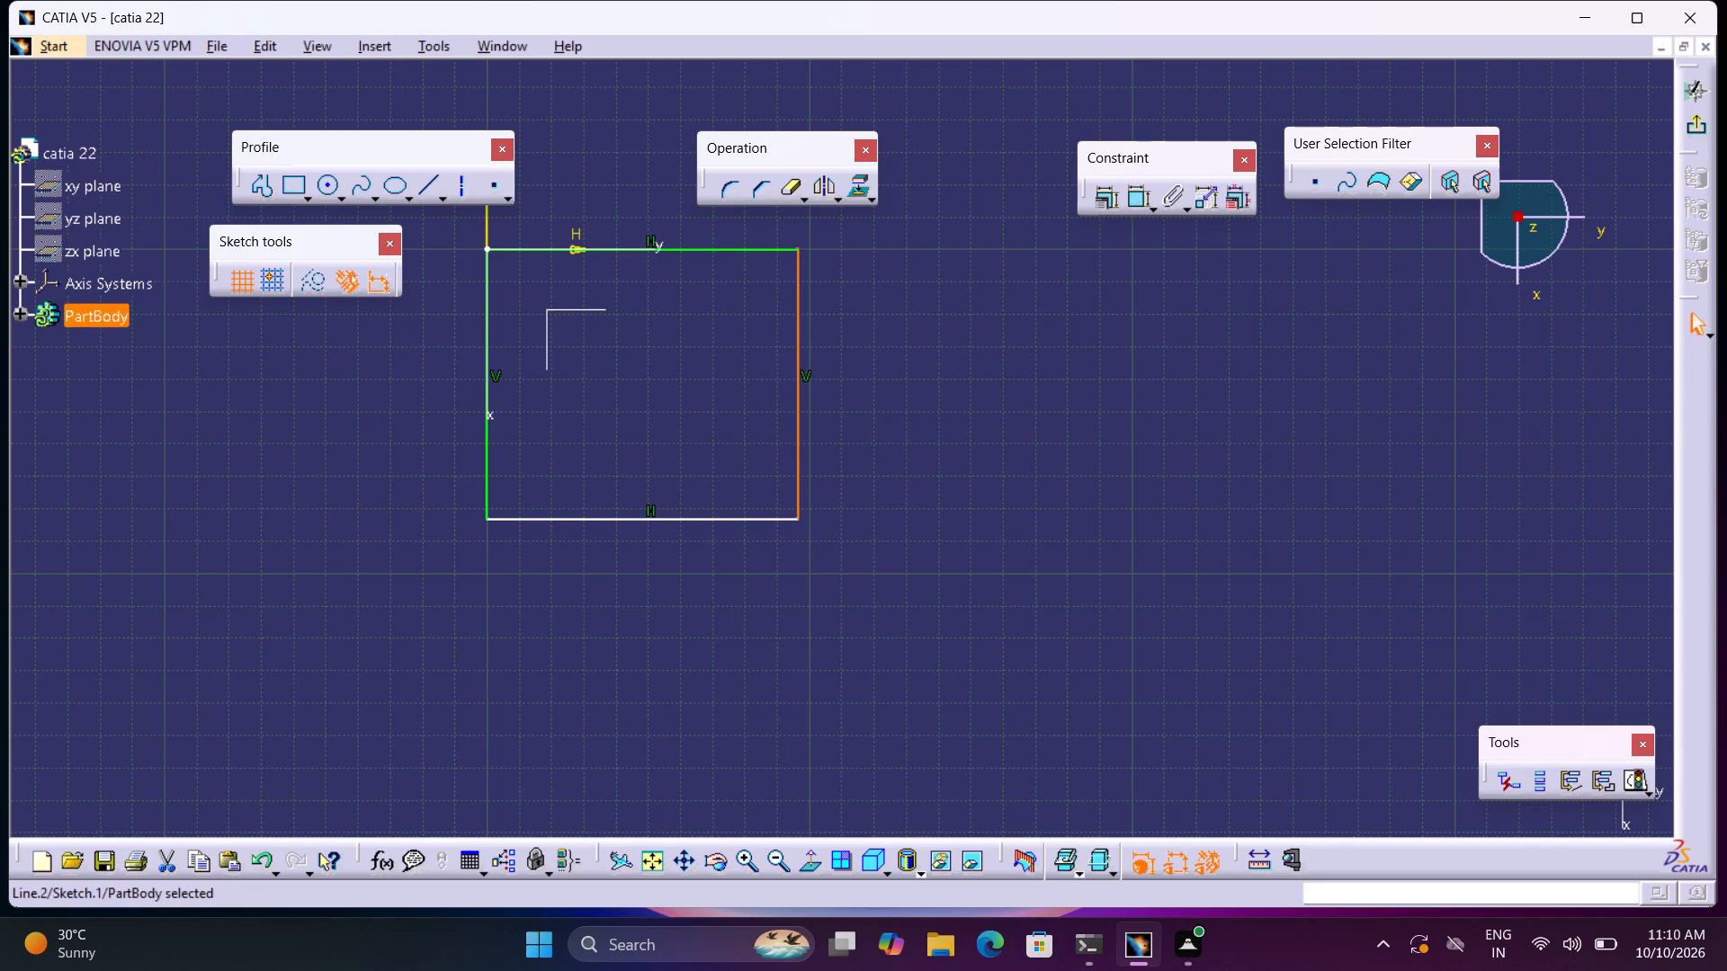
pyautogui.click(981, 410)
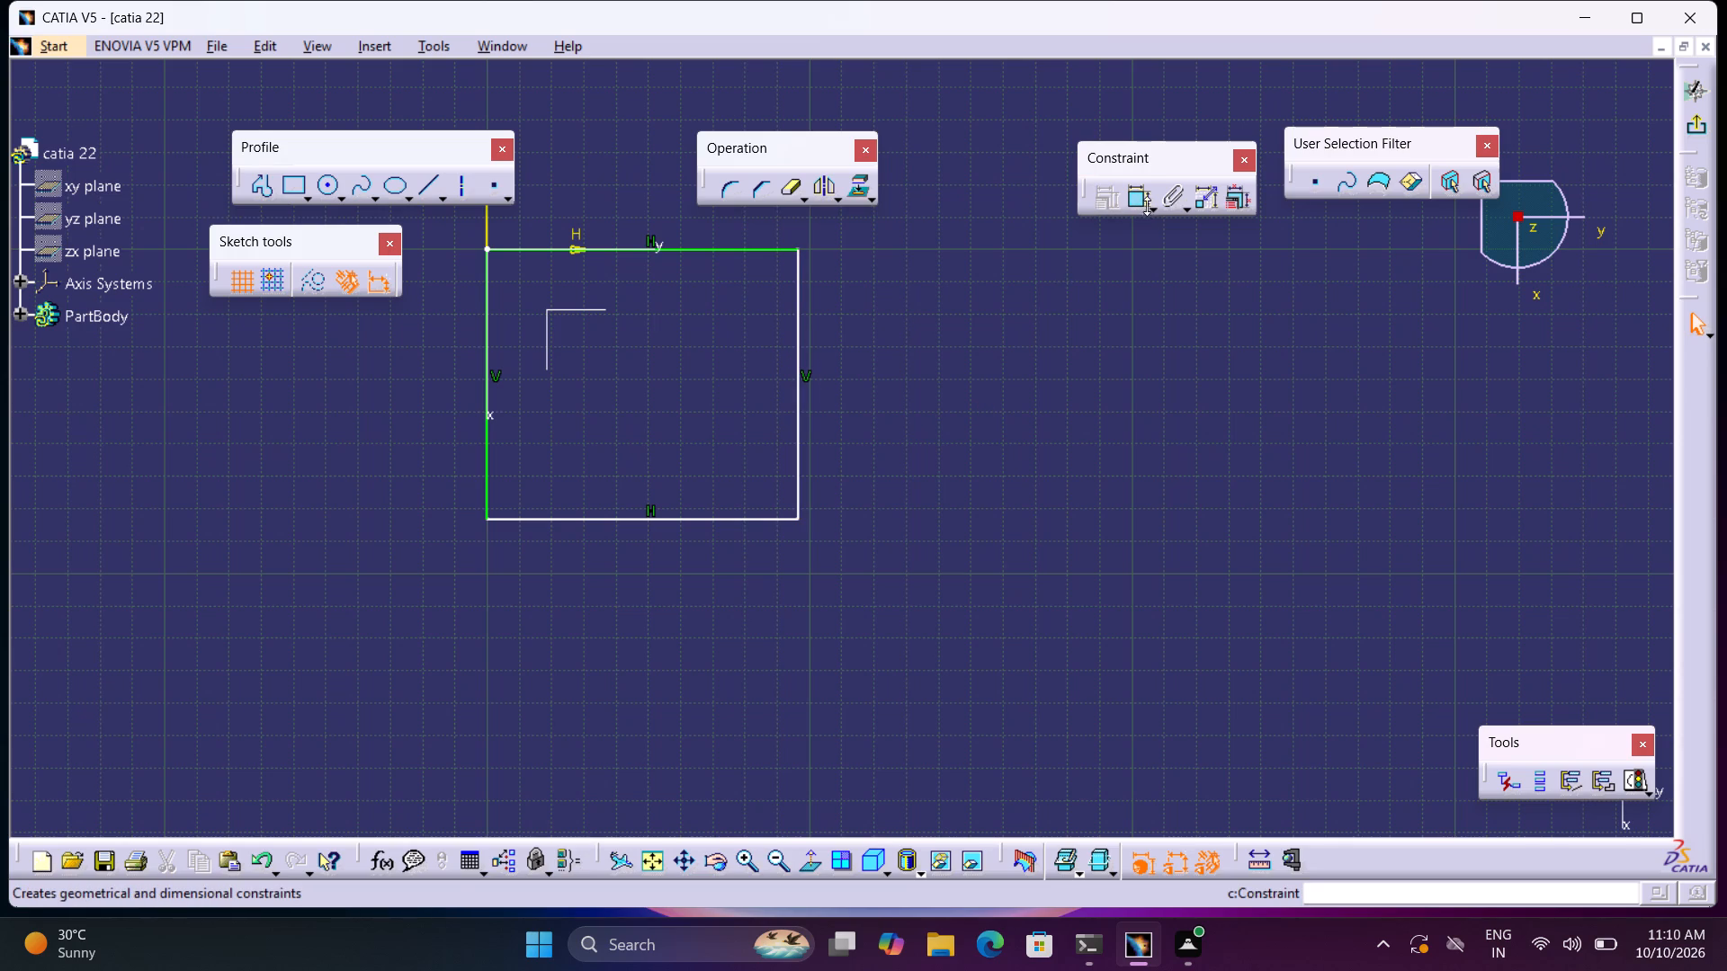
pyautogui.doubleClick(1147, 206)
pyautogui.click(1141, 200)
pyautogui.click(1134, 204)
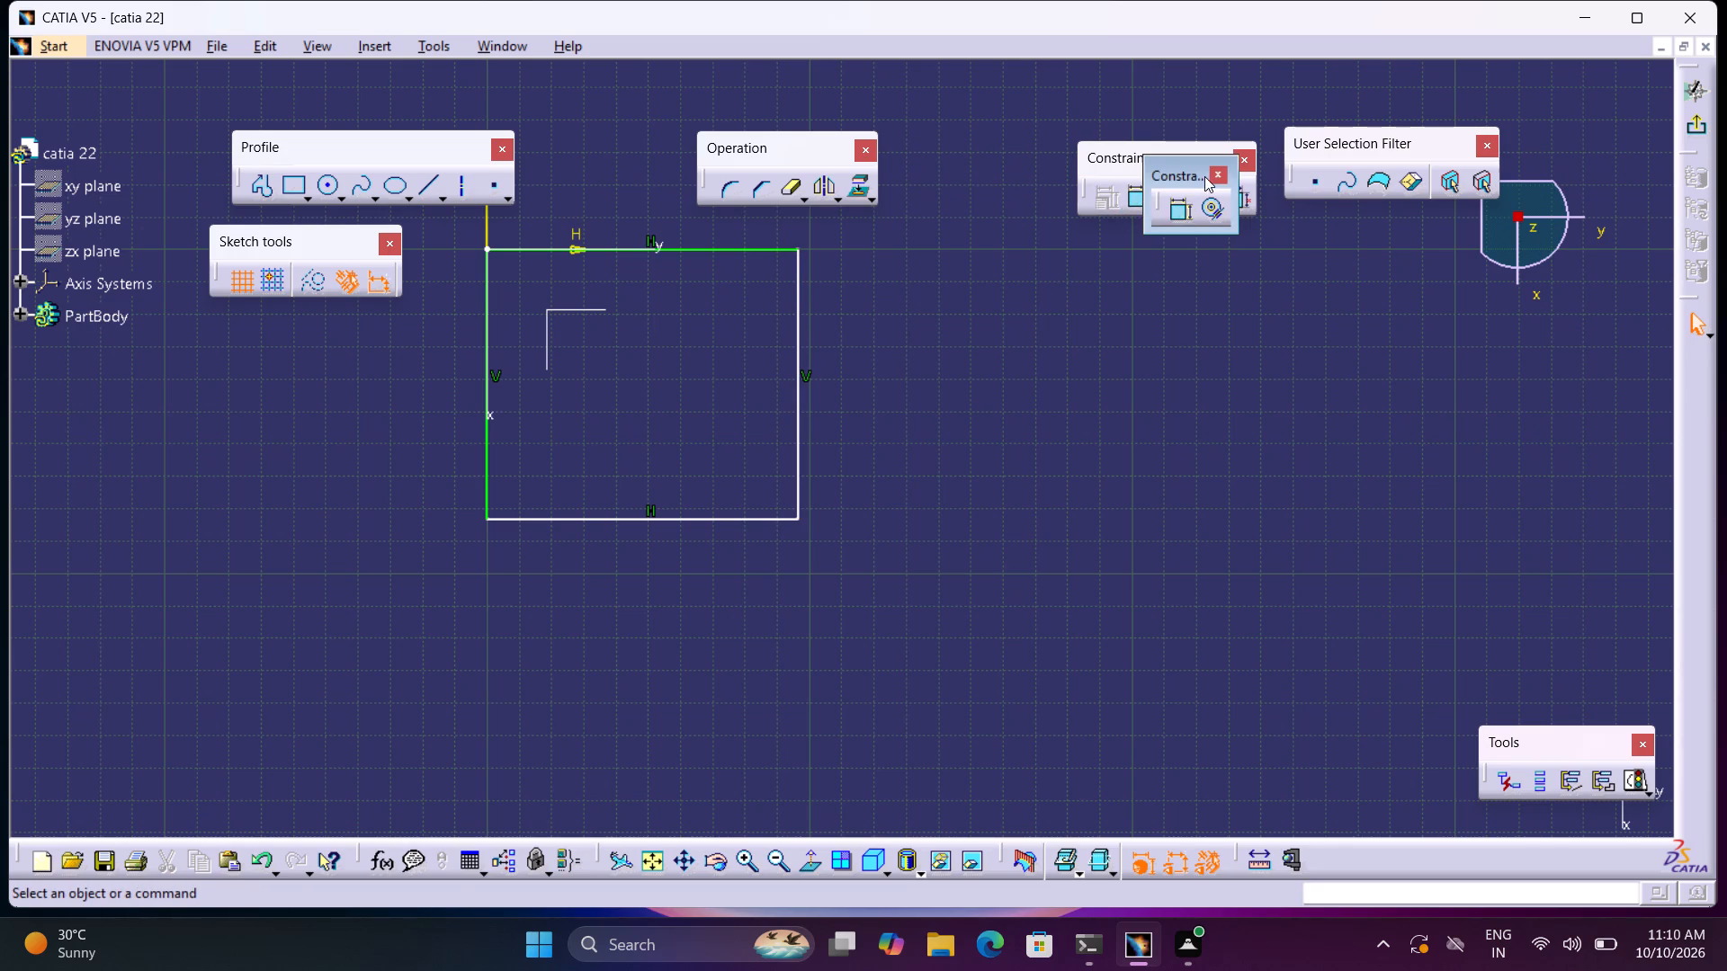
pyautogui.click(1218, 174)
pyautogui.doubleClick(1138, 197)
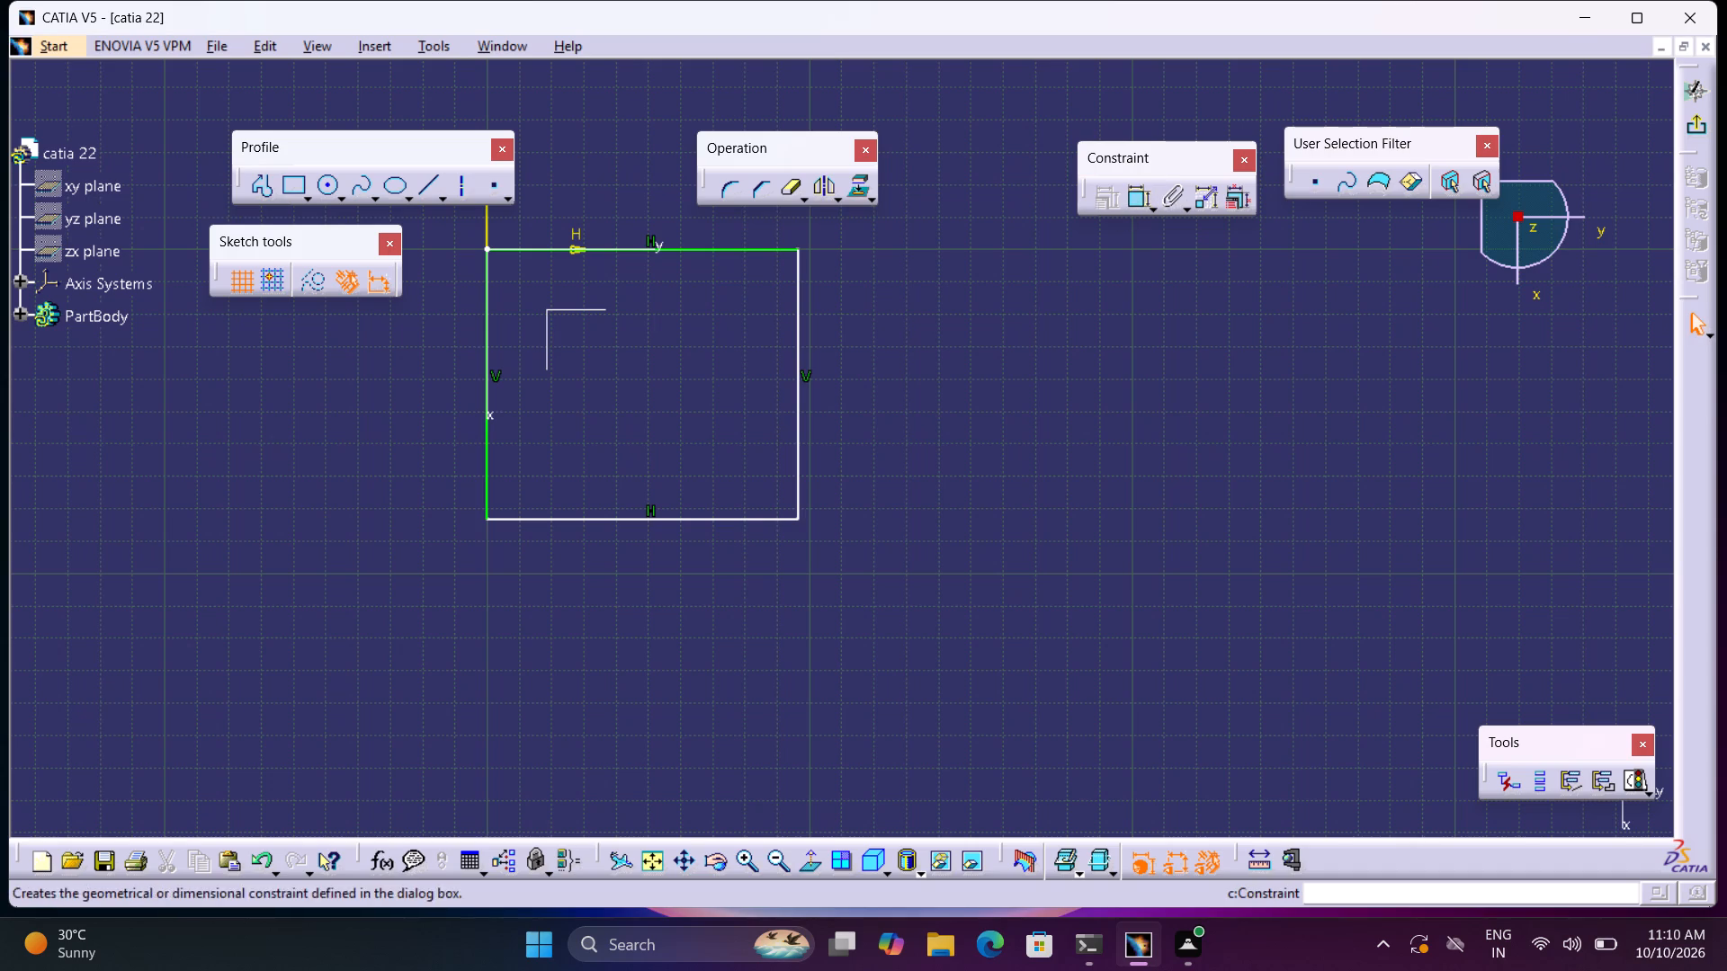
pyautogui.click(798, 327)
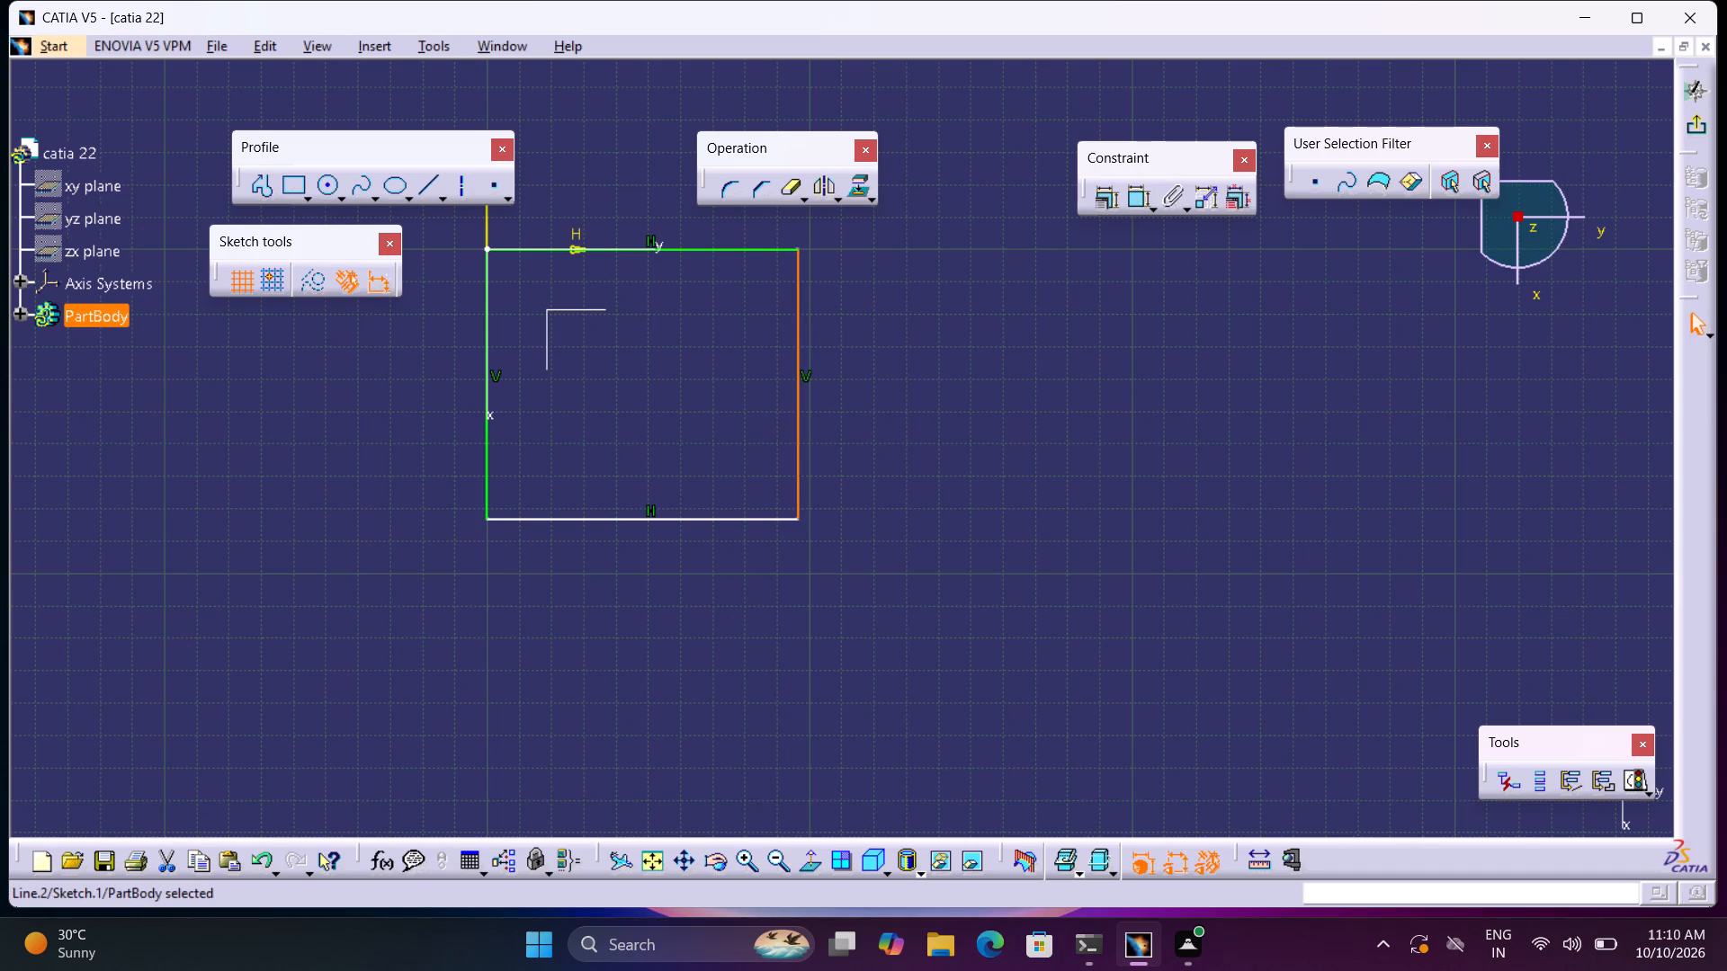
pyautogui.doubleClick(1128, 192)
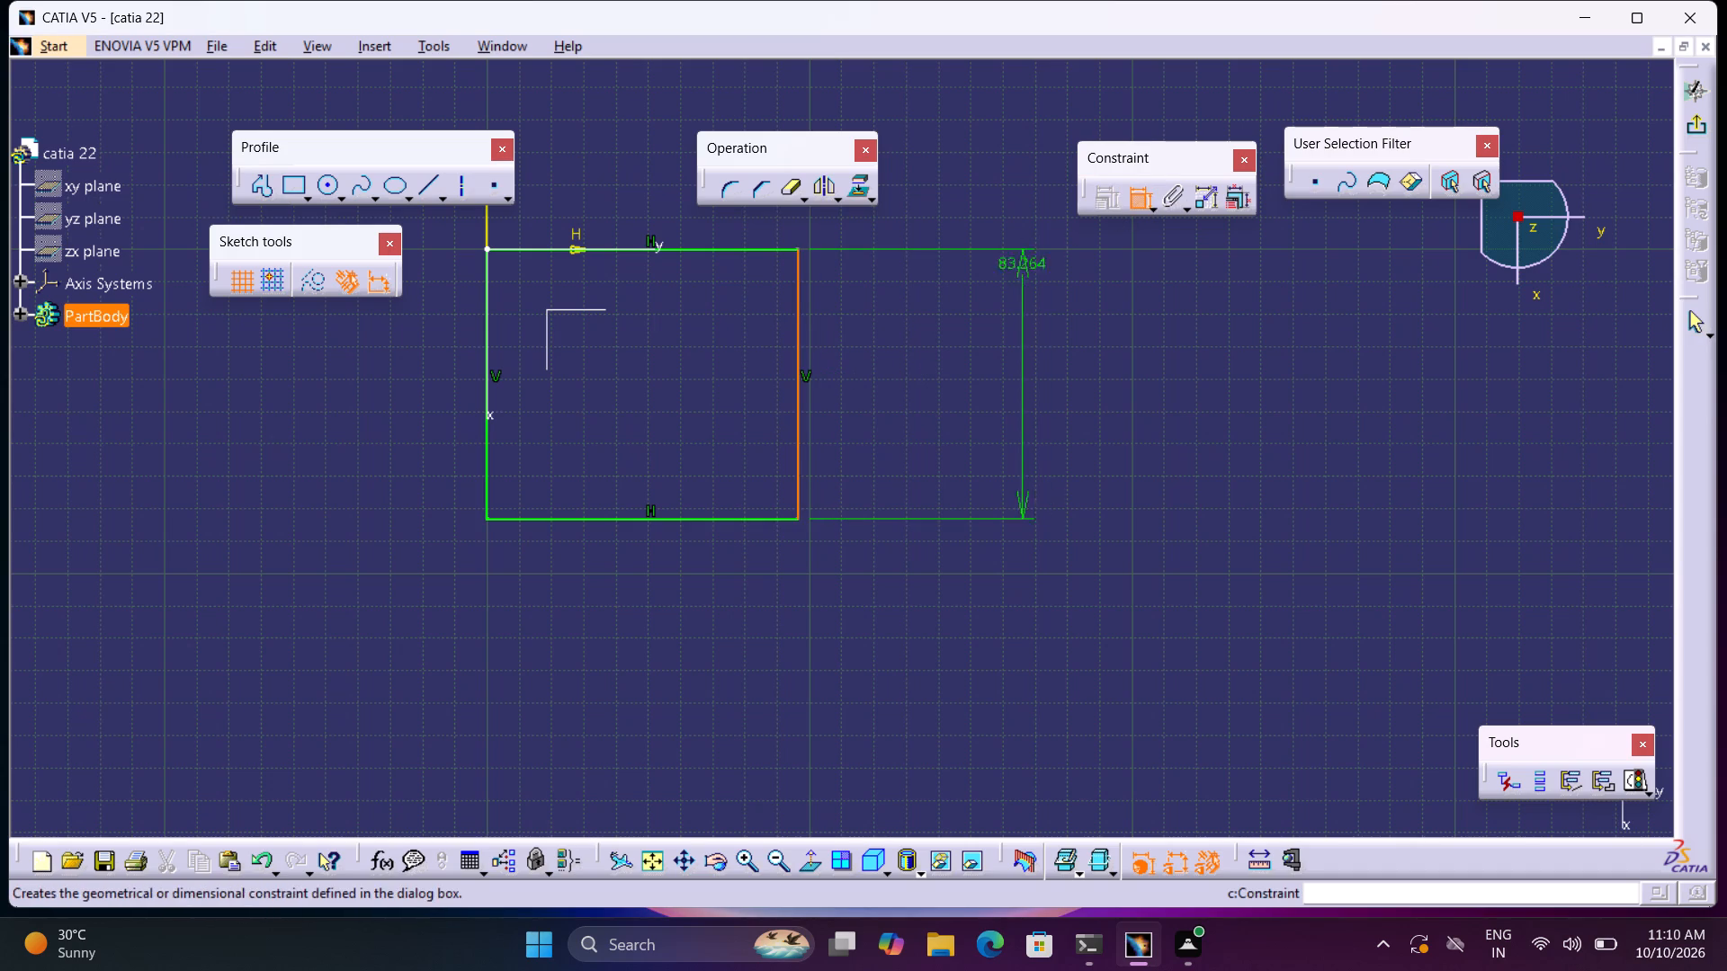
pyautogui.click(969, 395)
pyautogui.doubleClick(972, 381)
pyautogui.press('5')
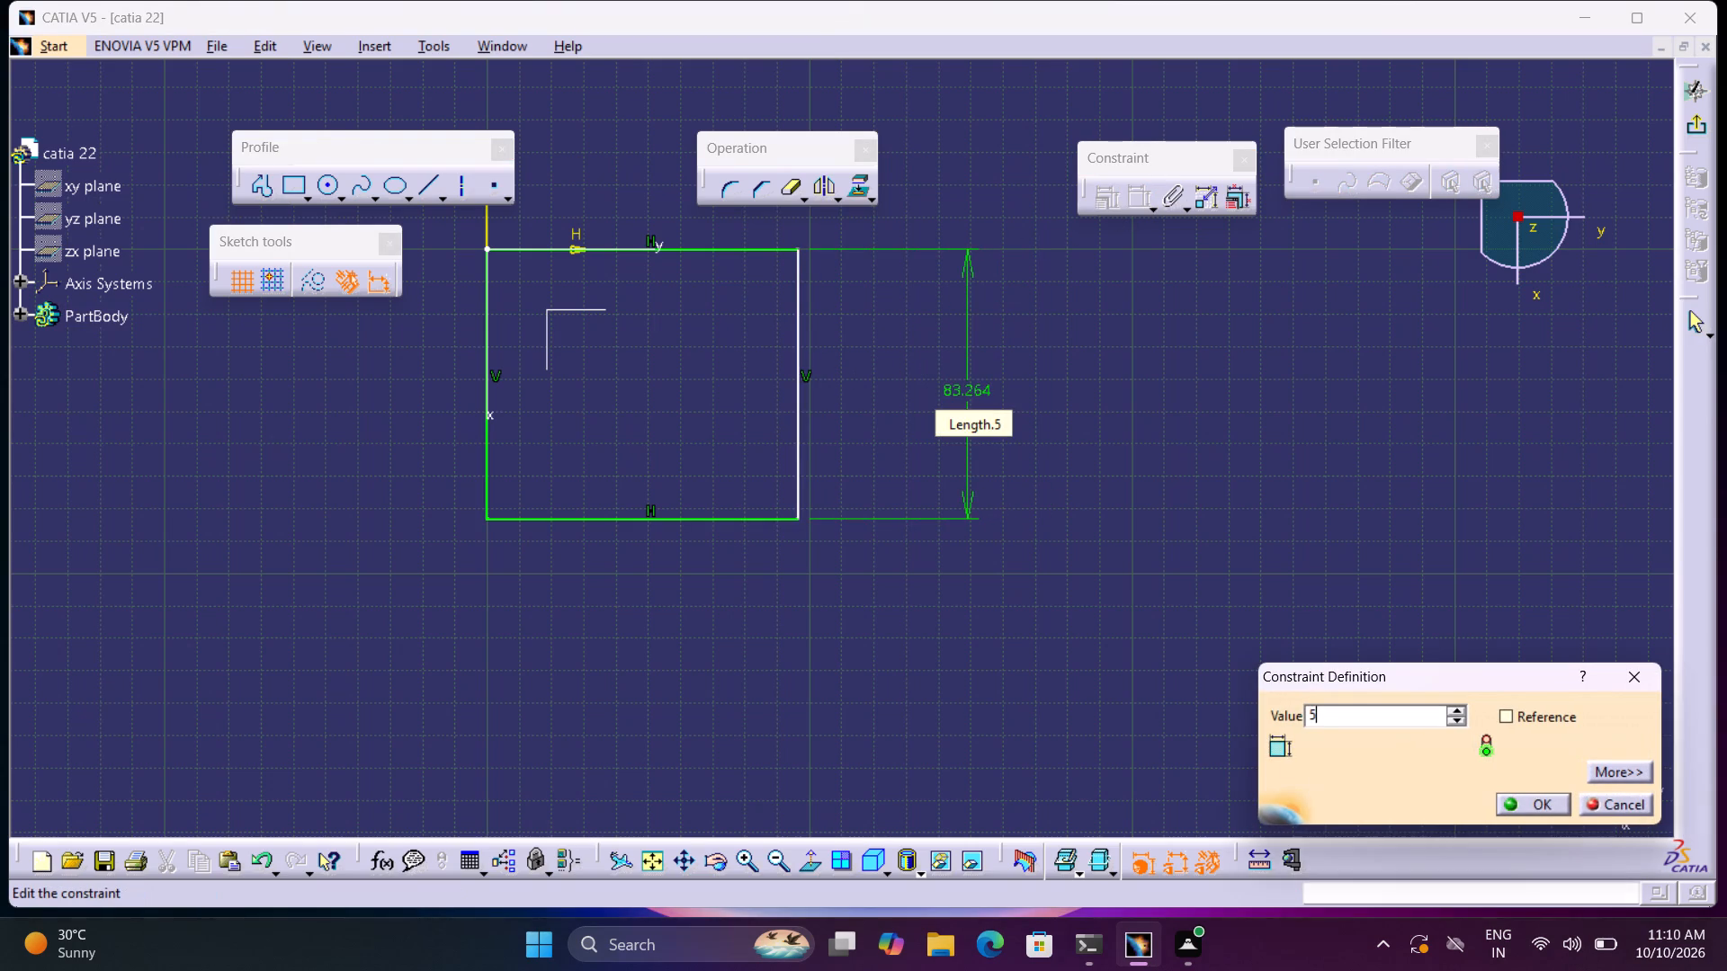
pyautogui.press('BackSpace')
pyautogui.write('60')
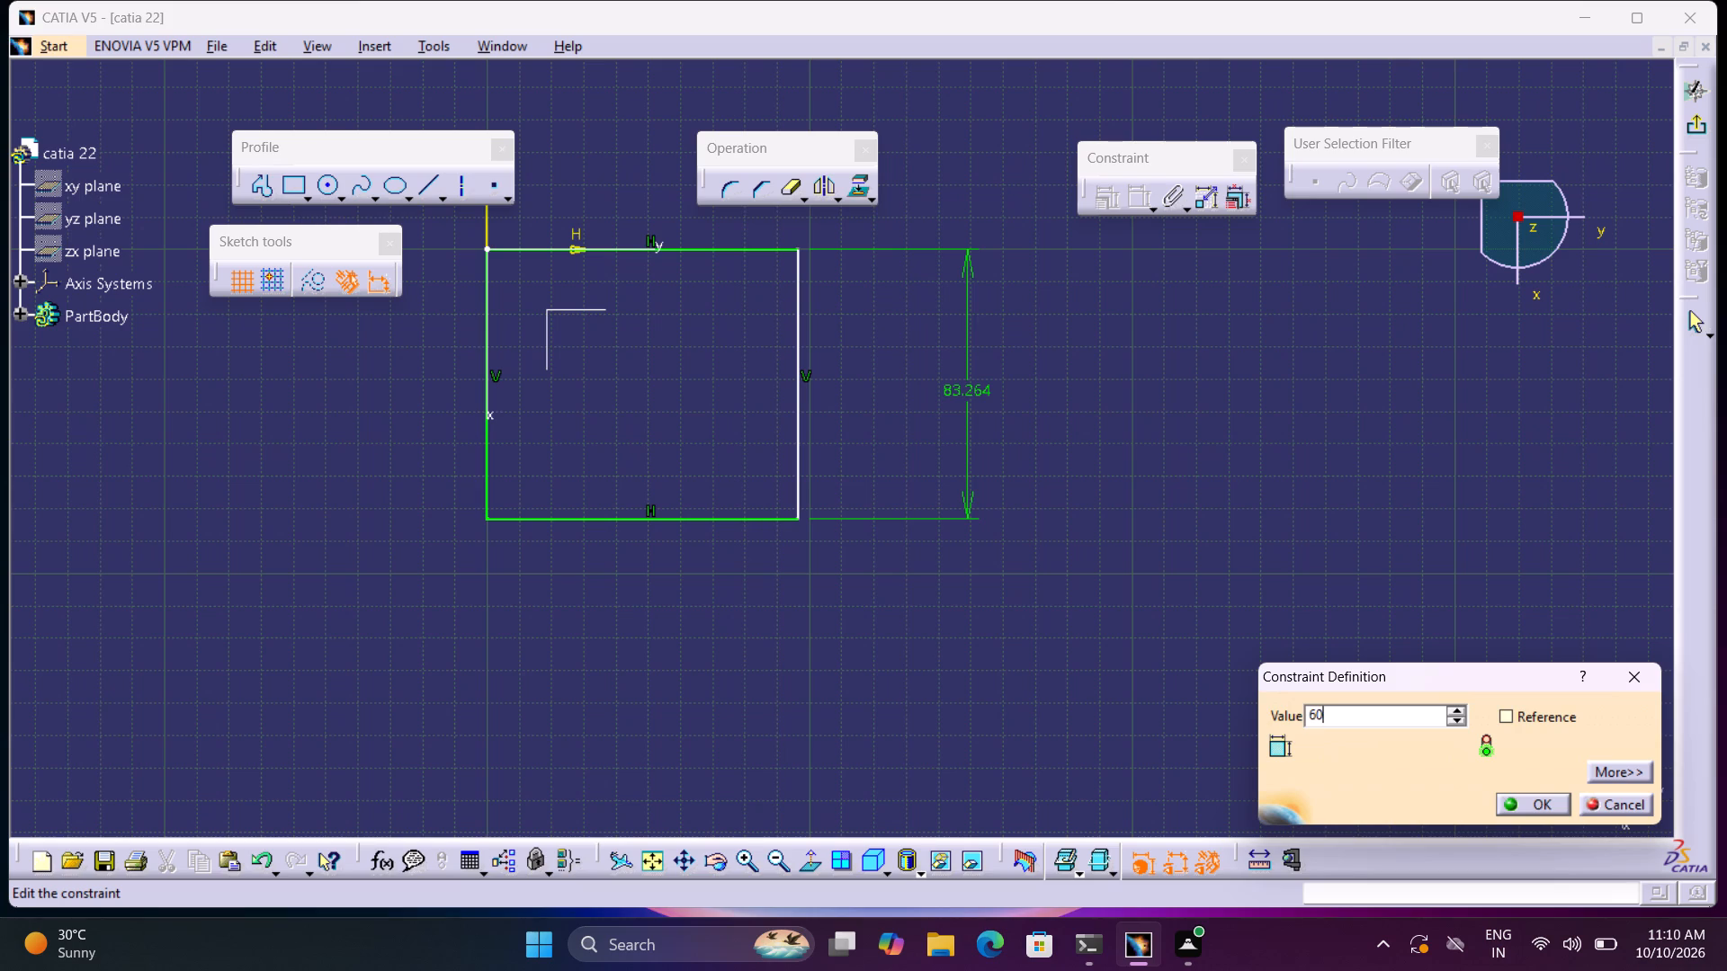
pyautogui.press('Return')
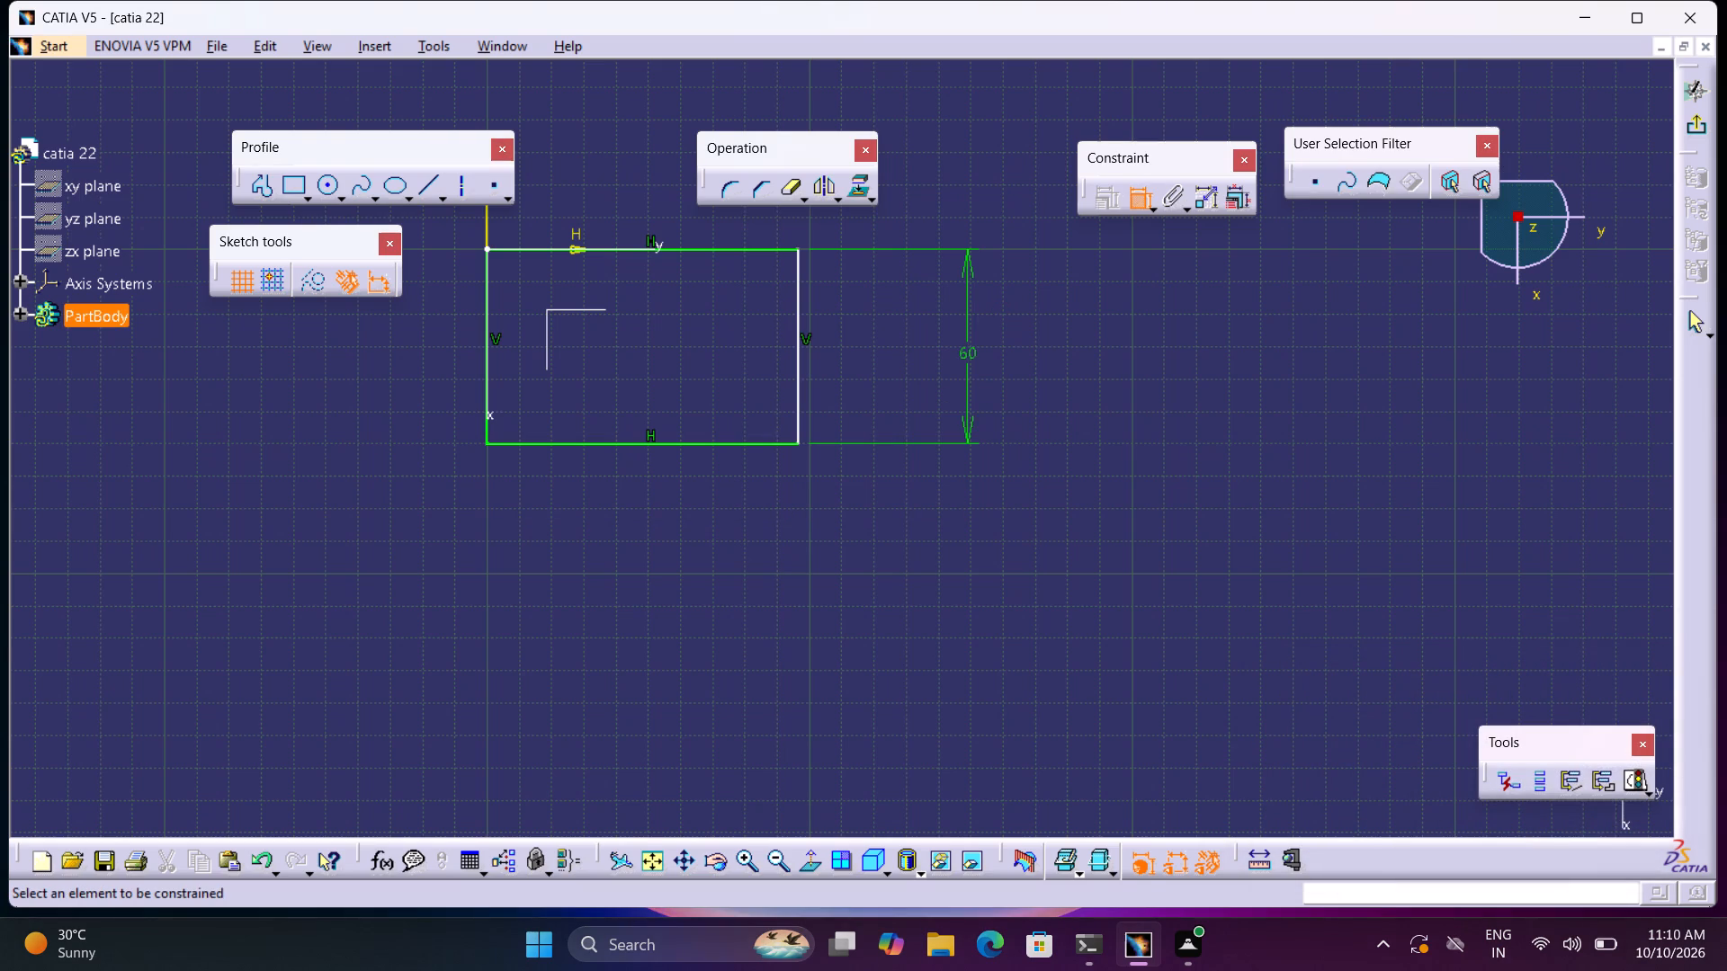
# Dimension the rectangle's lower horizontal side and set its length to 100 mm.
pyautogui.click(733, 444)
pyautogui.click(701, 521)
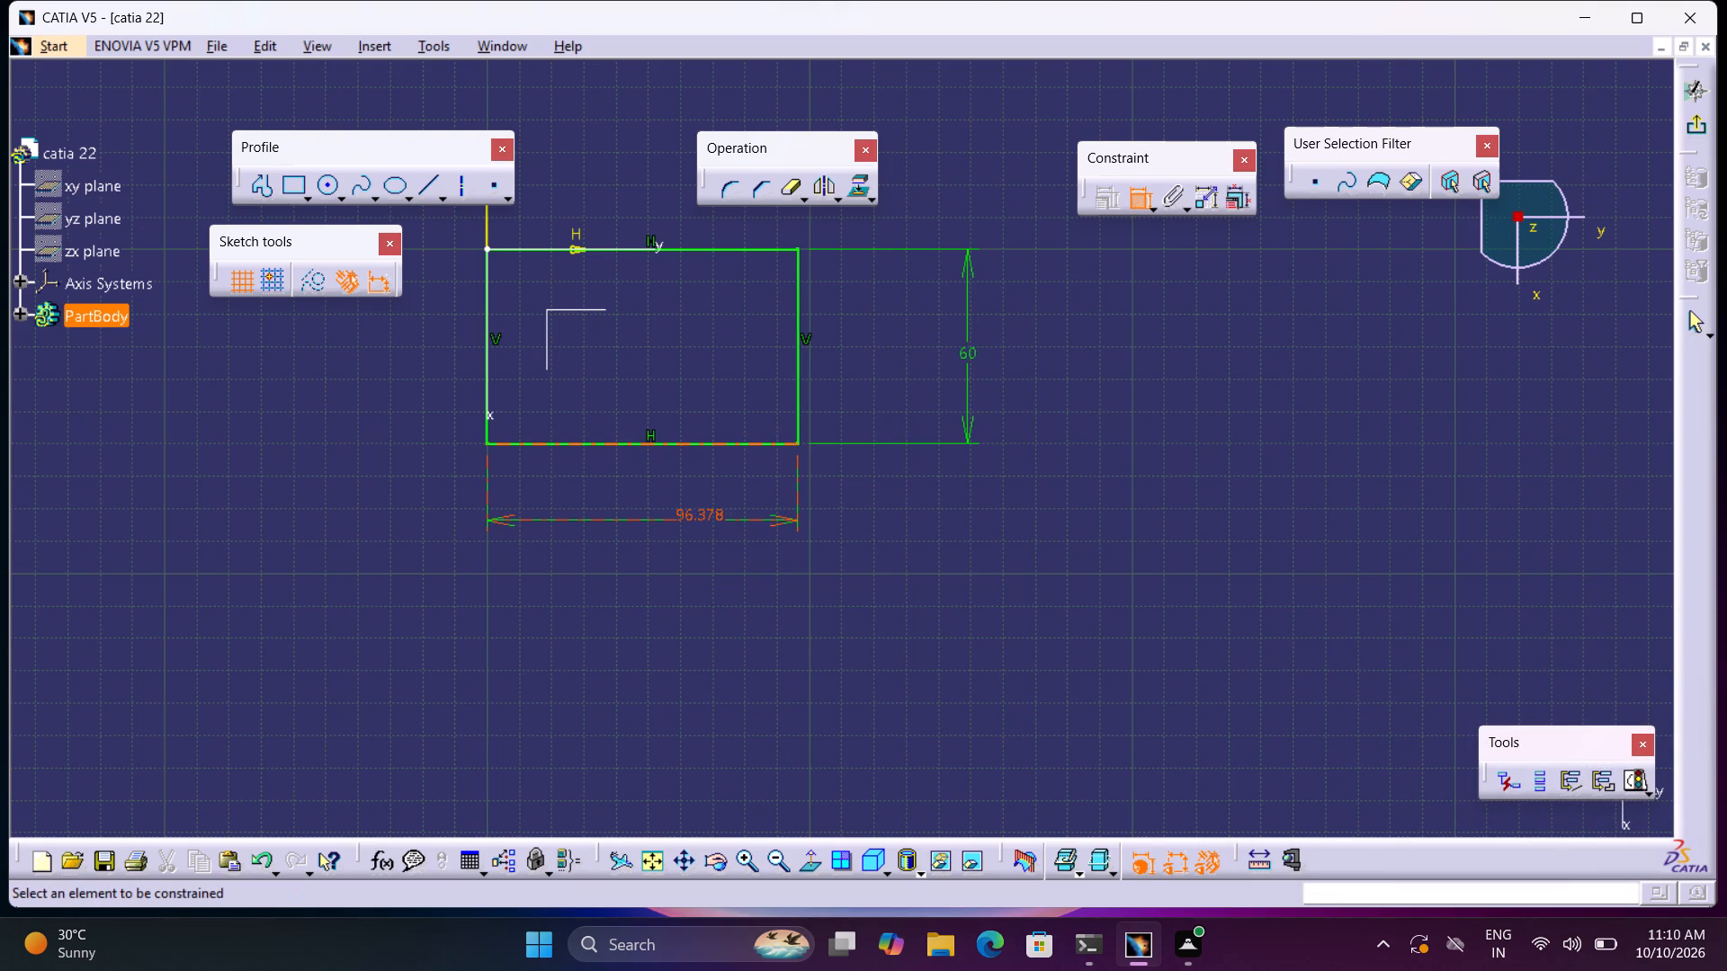
pyautogui.doubleClick(712, 507)
pyautogui.press('1')
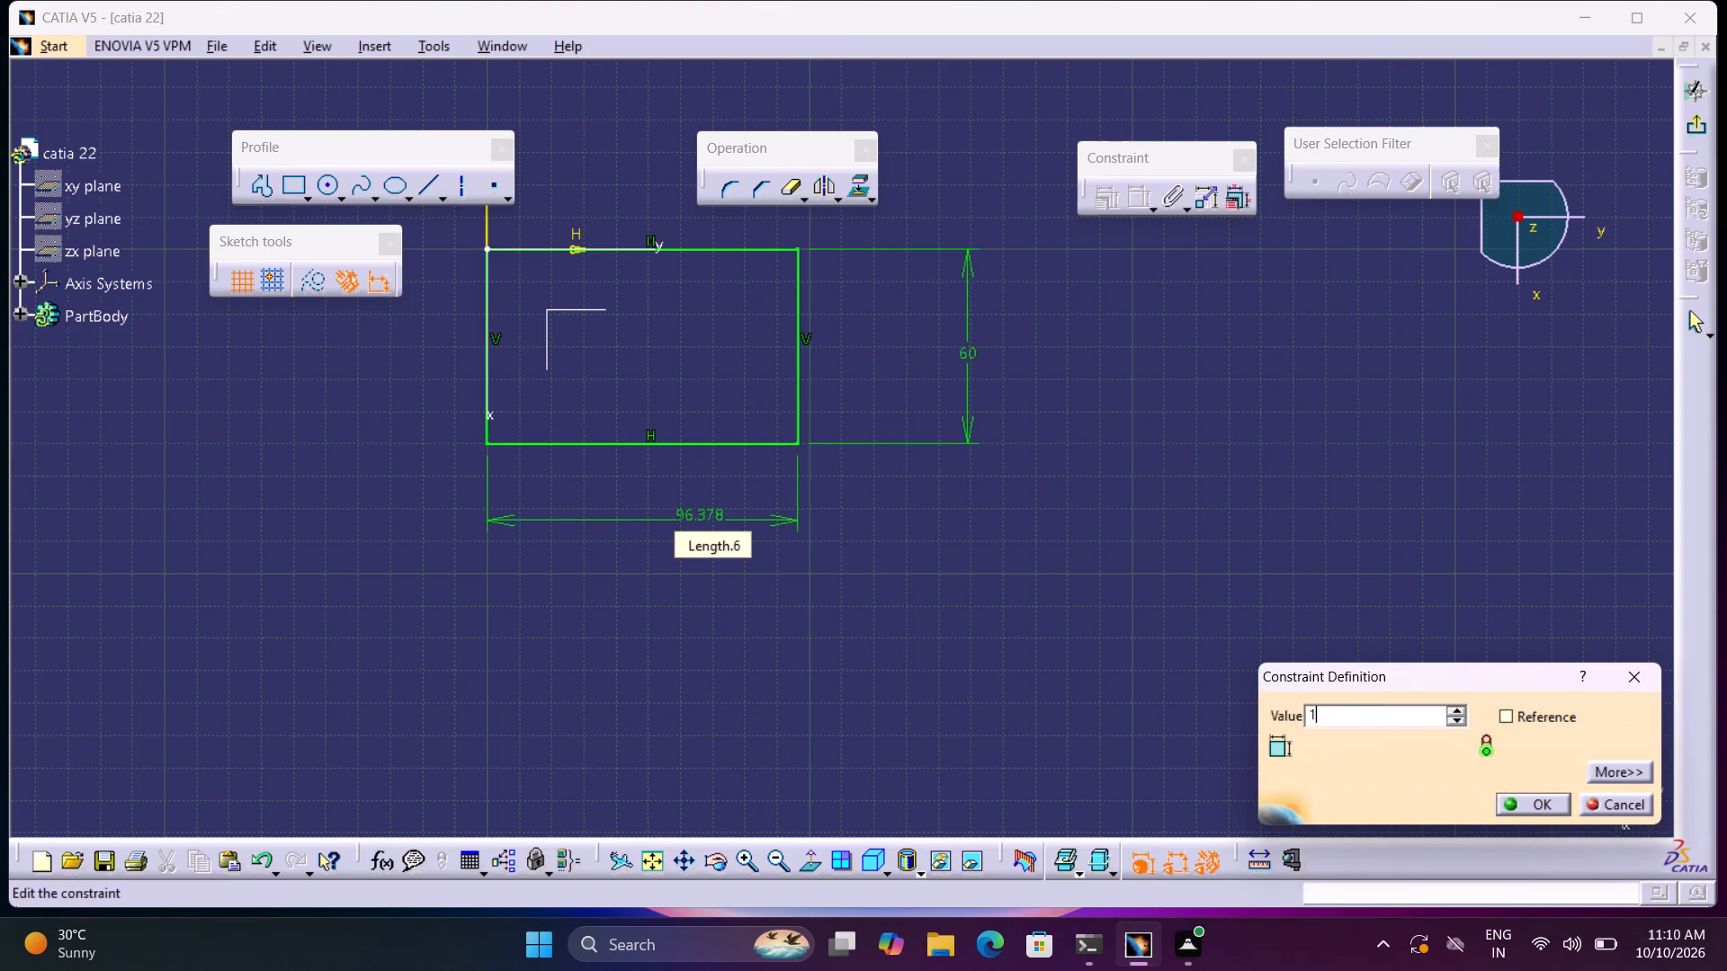
pyautogui.write('00')
pyautogui.press('Return')
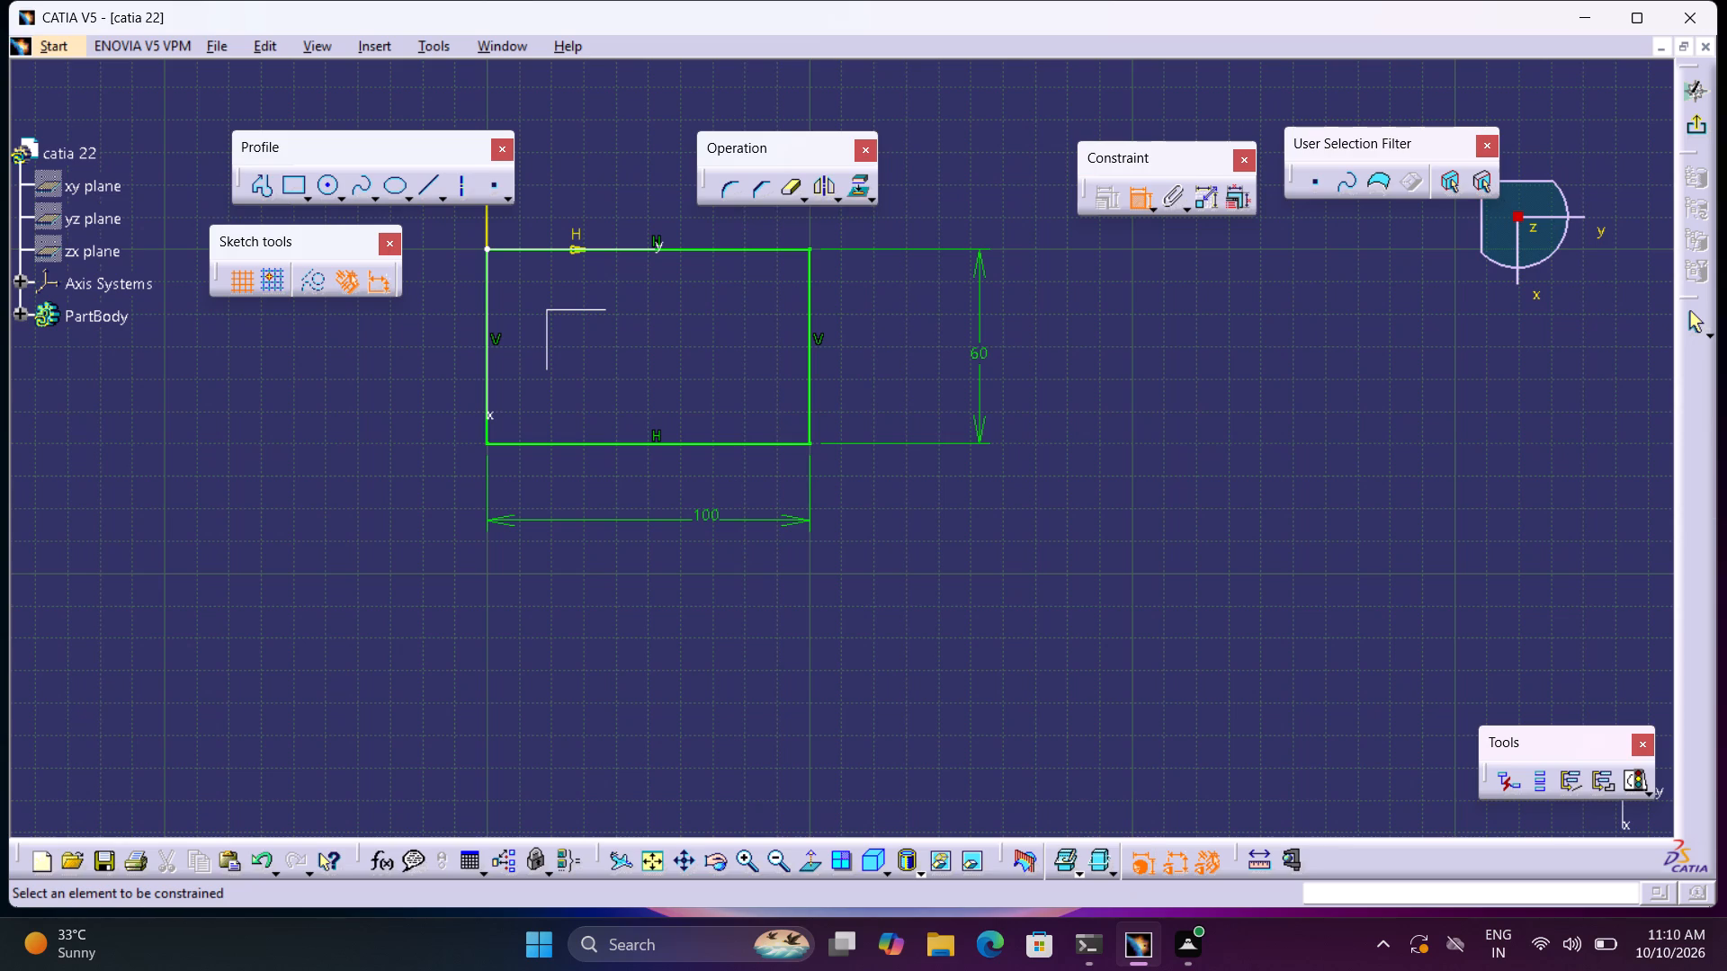
# Exit the base sketch and pad the rectangular profile to a length of 12 mm.
pyautogui.click(1701, 120)
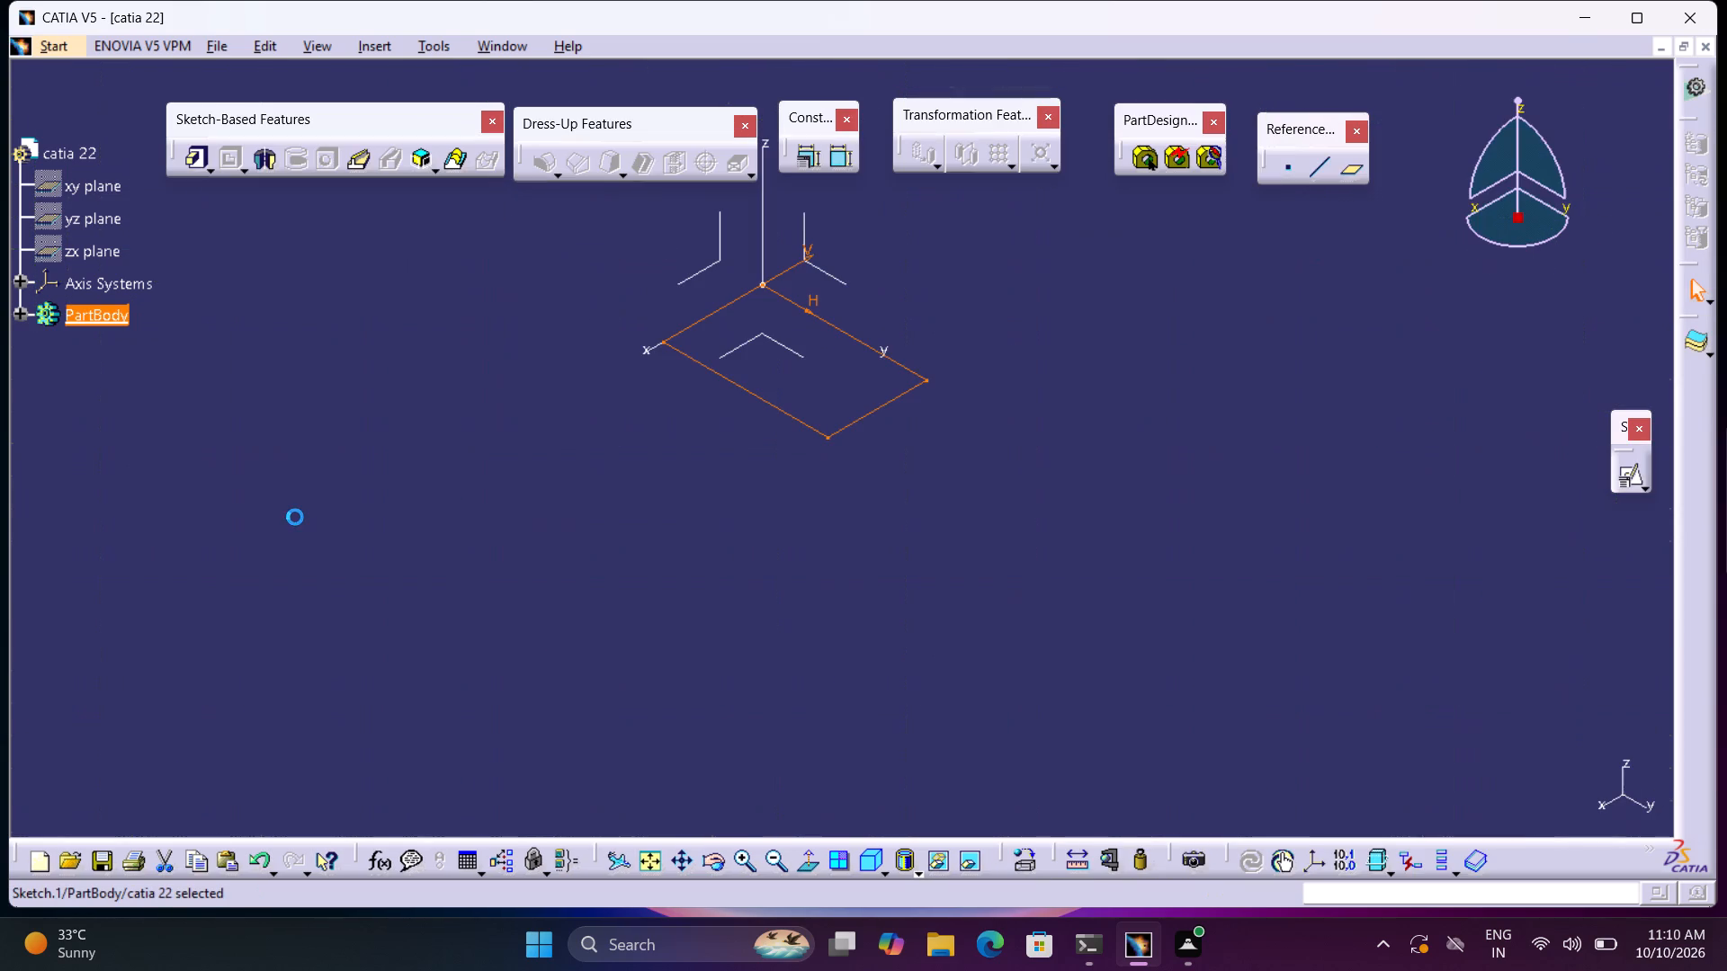
pyautogui.click(193, 158)
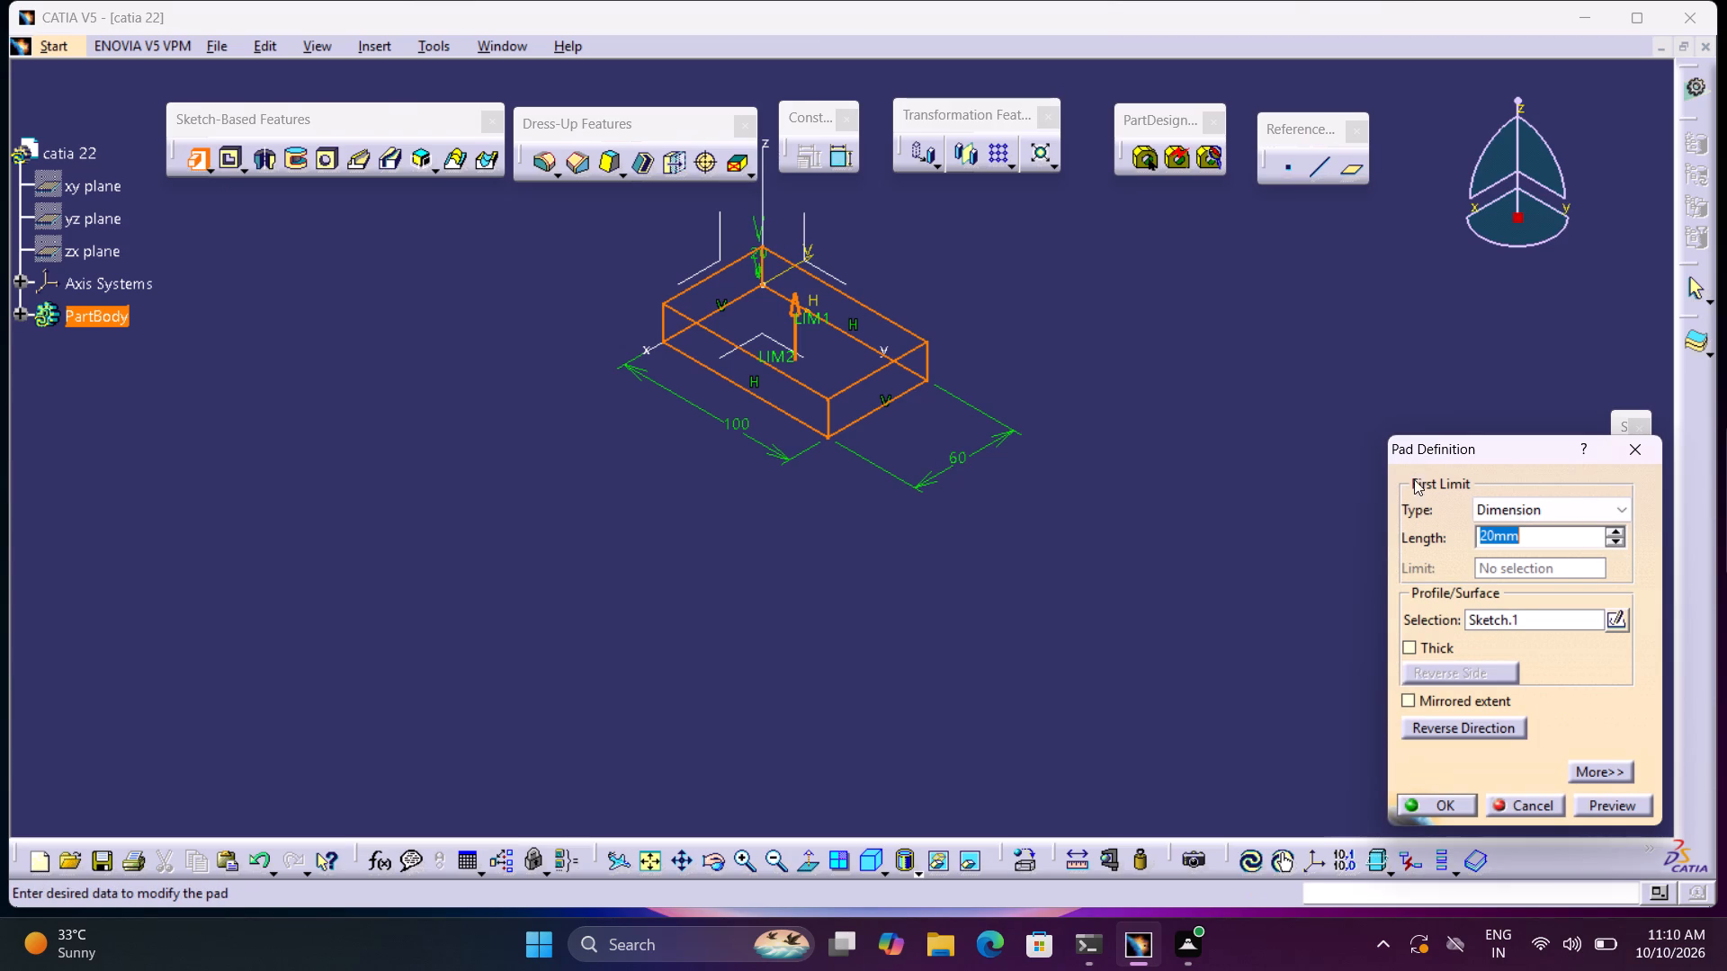
pyautogui.press('F1')
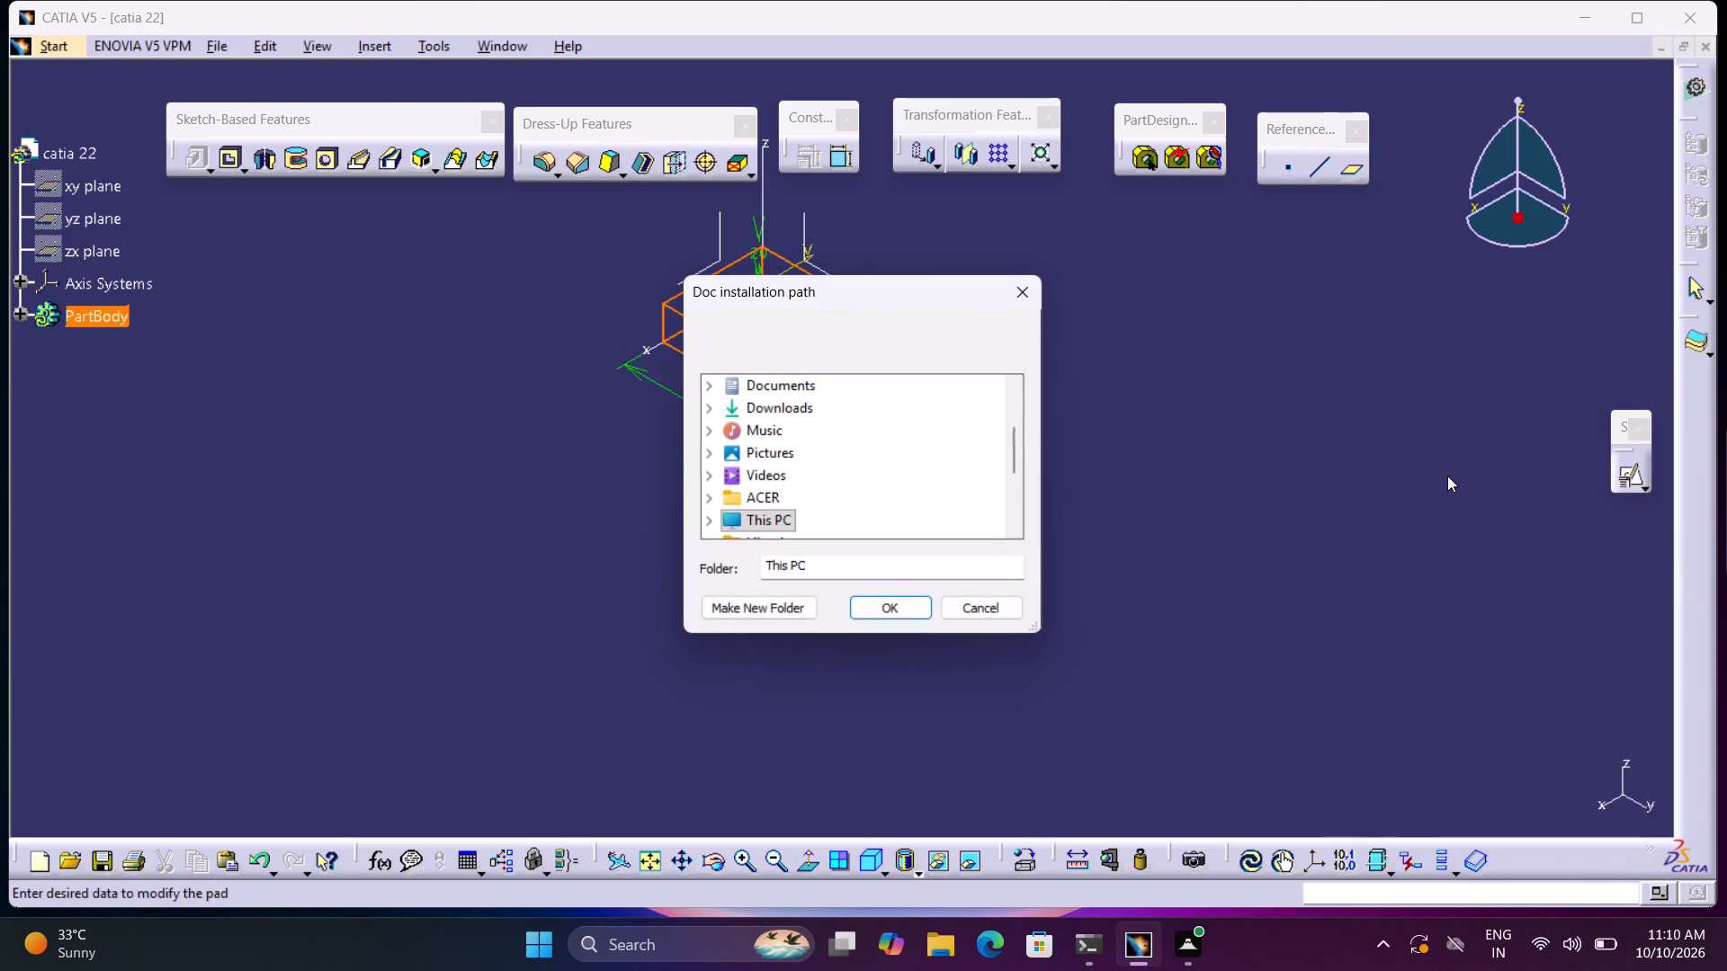
pyautogui.click(1034, 283)
pyautogui.press('1')
pyautogui.press('2')
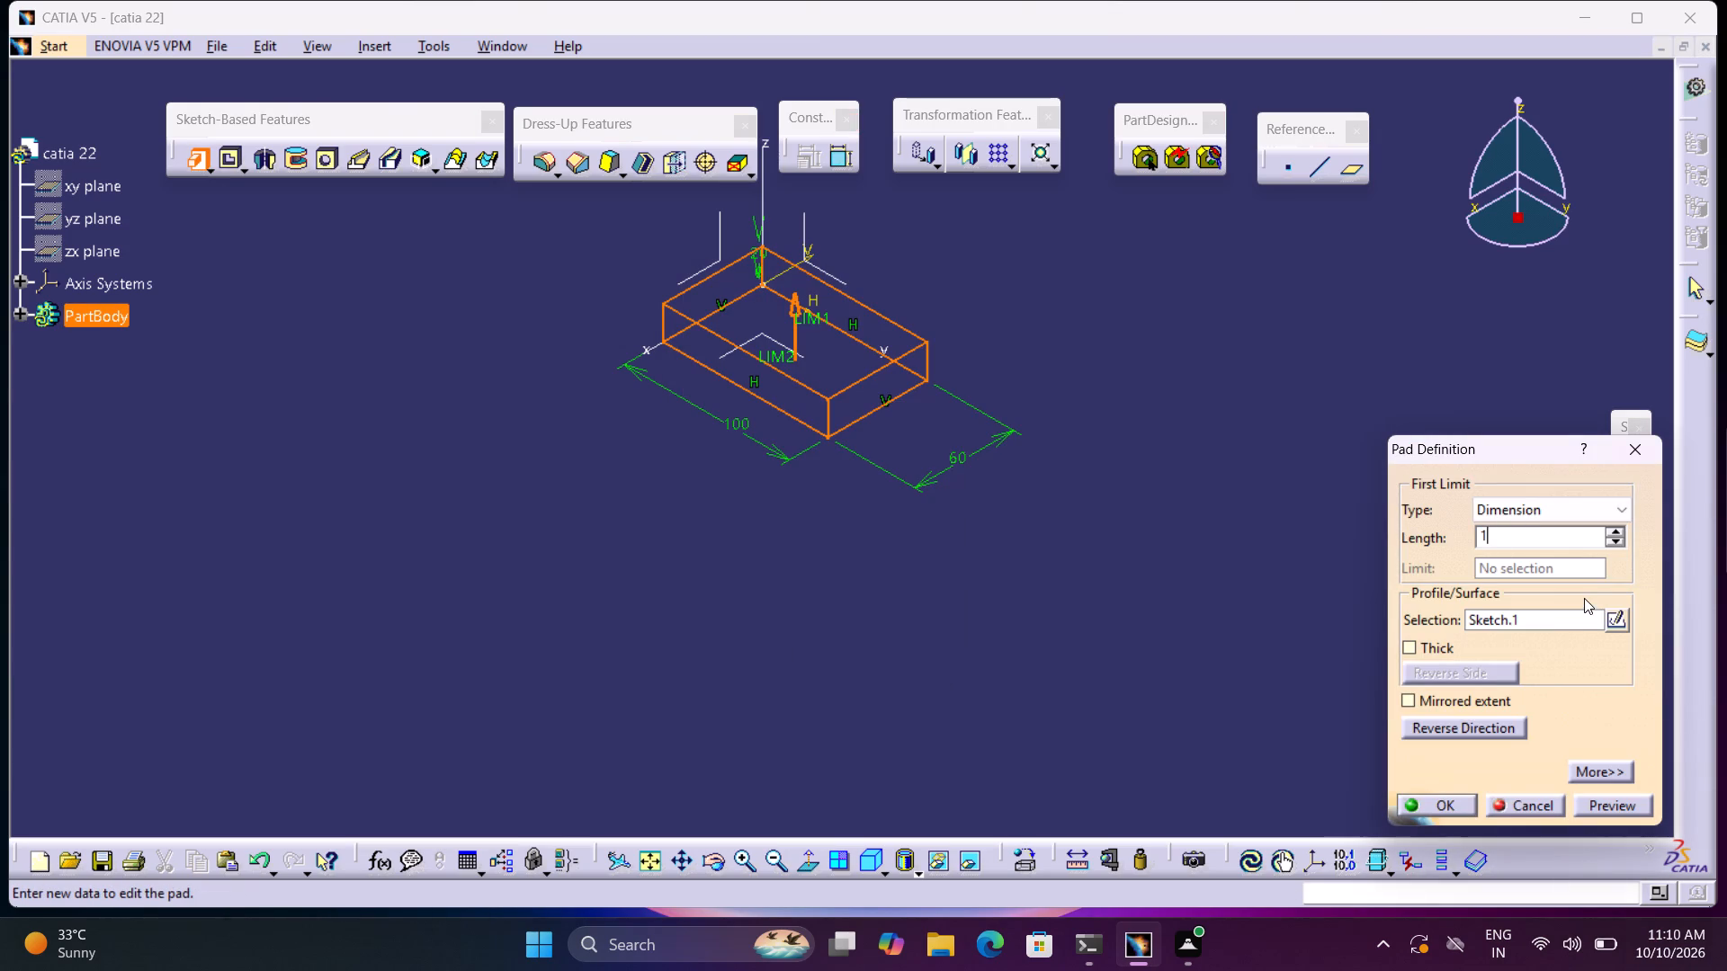
pyautogui.press('Return')
pyautogui.click(1432, 614)
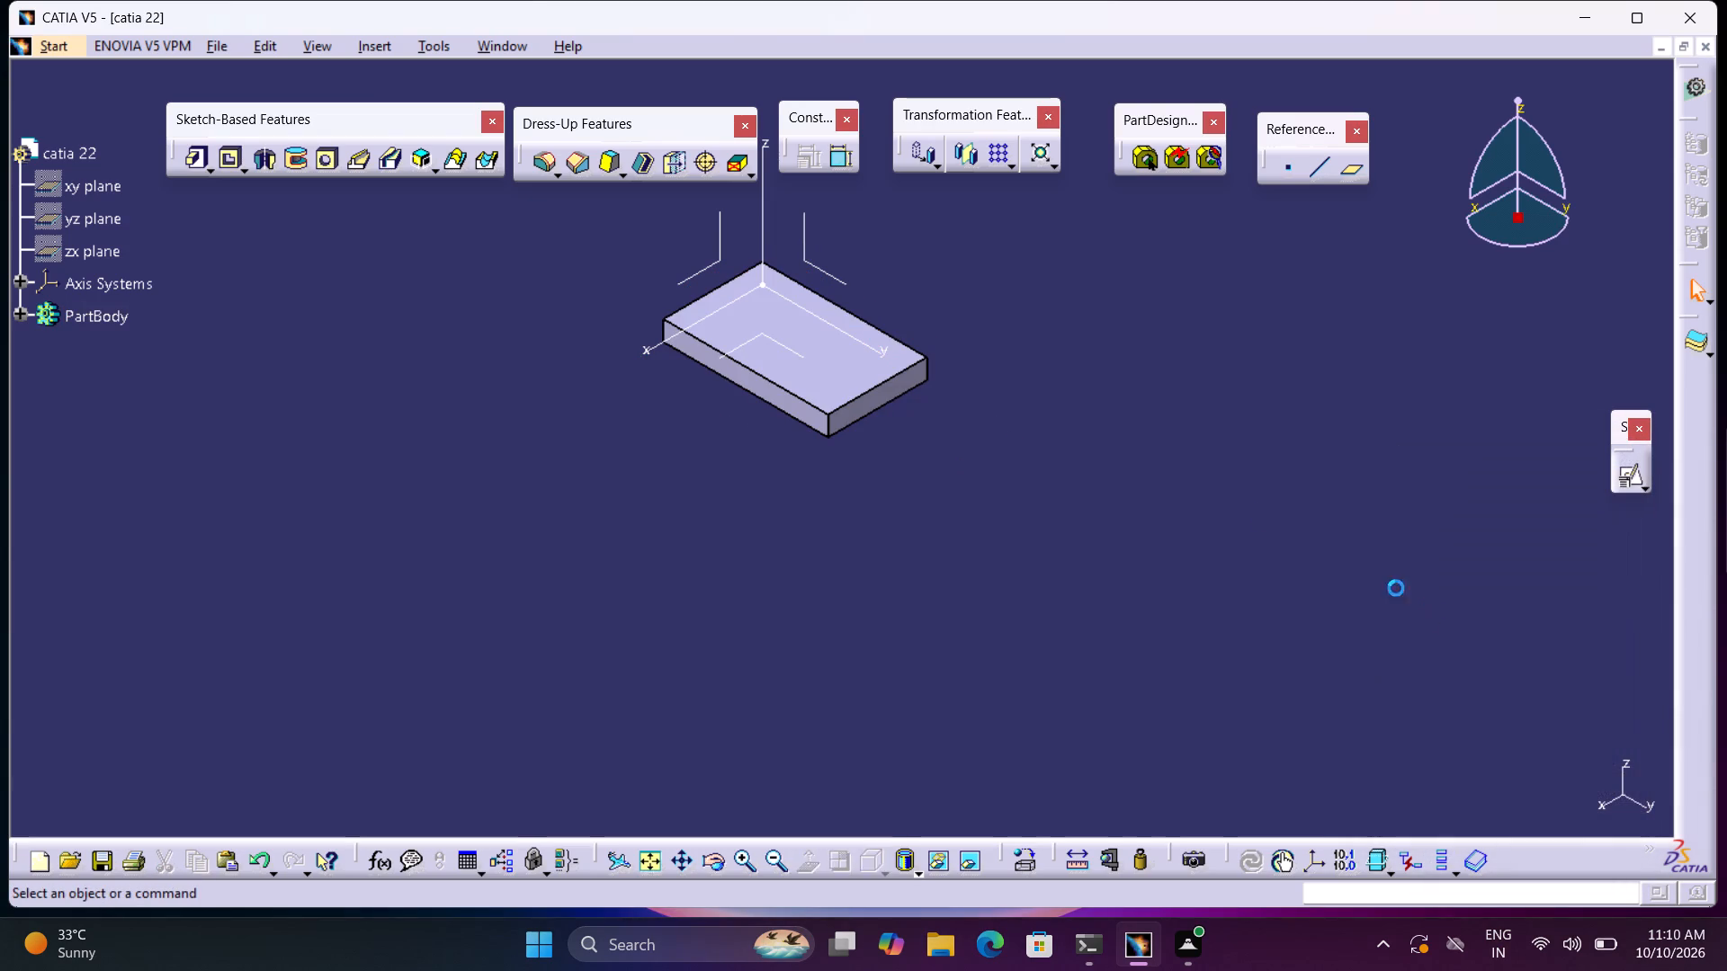
# Open a positioned sketch on the pad's 60 mm wide end face farthest along y, viewed normal to its plane.
pyautogui.moveTo(1056, 346); pyautogui.dragTo(912, 470, button='middle')
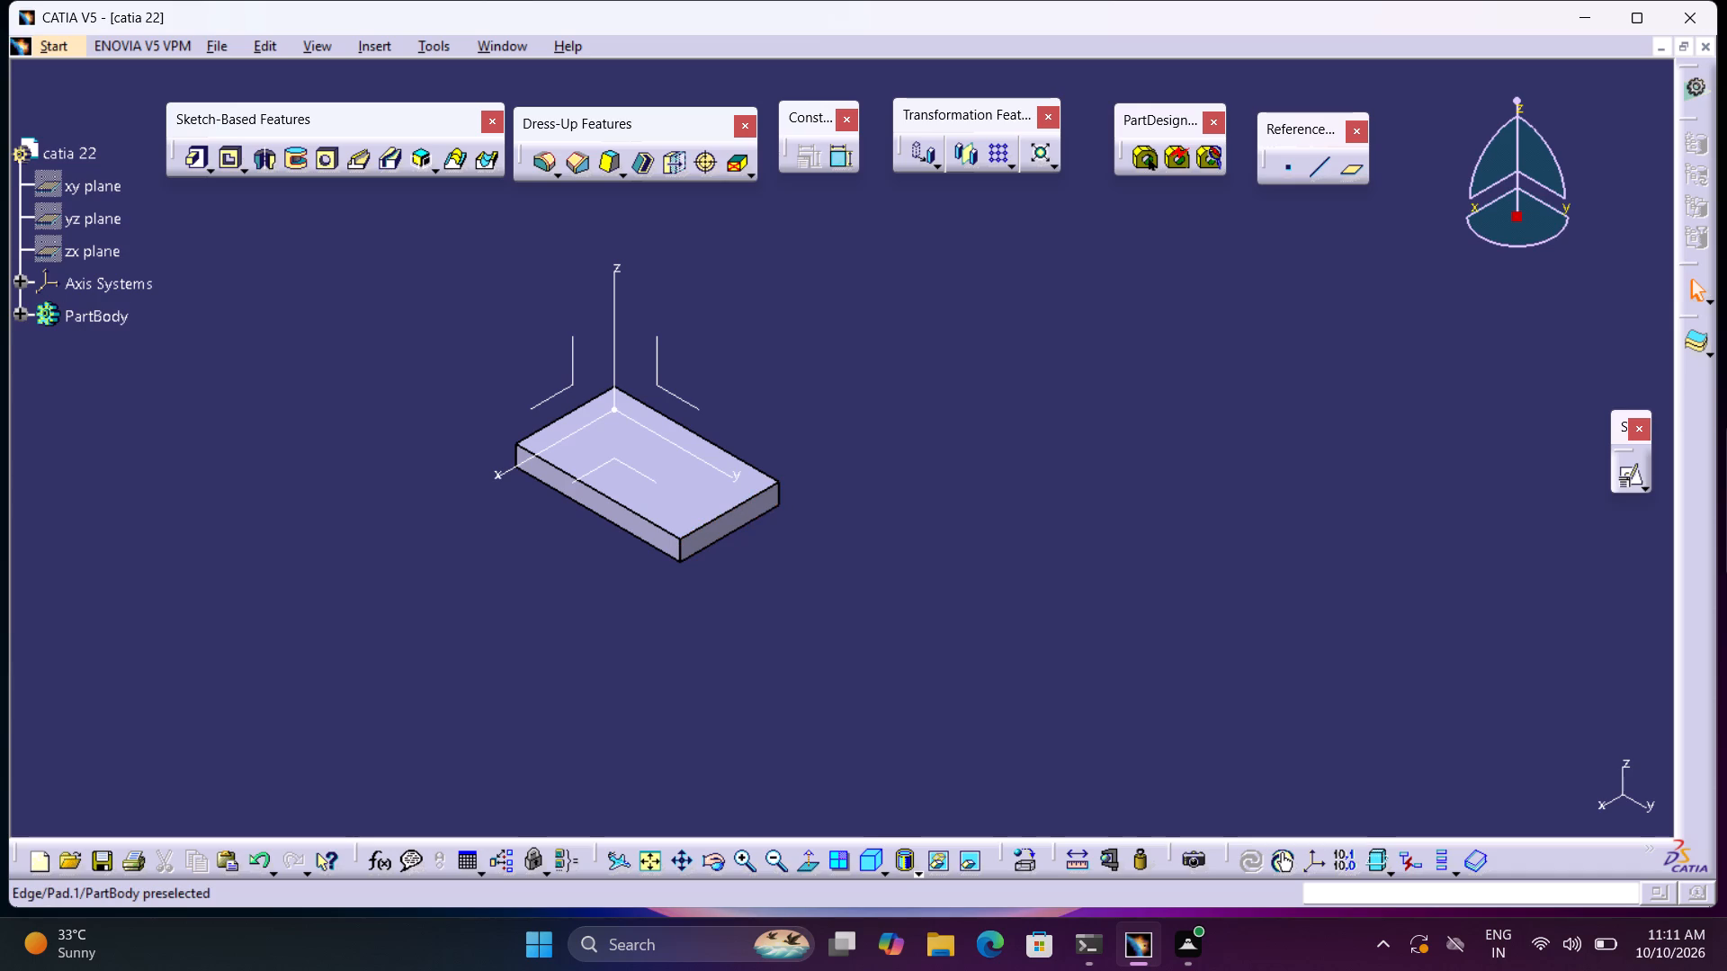
pyautogui.click(1627, 477)
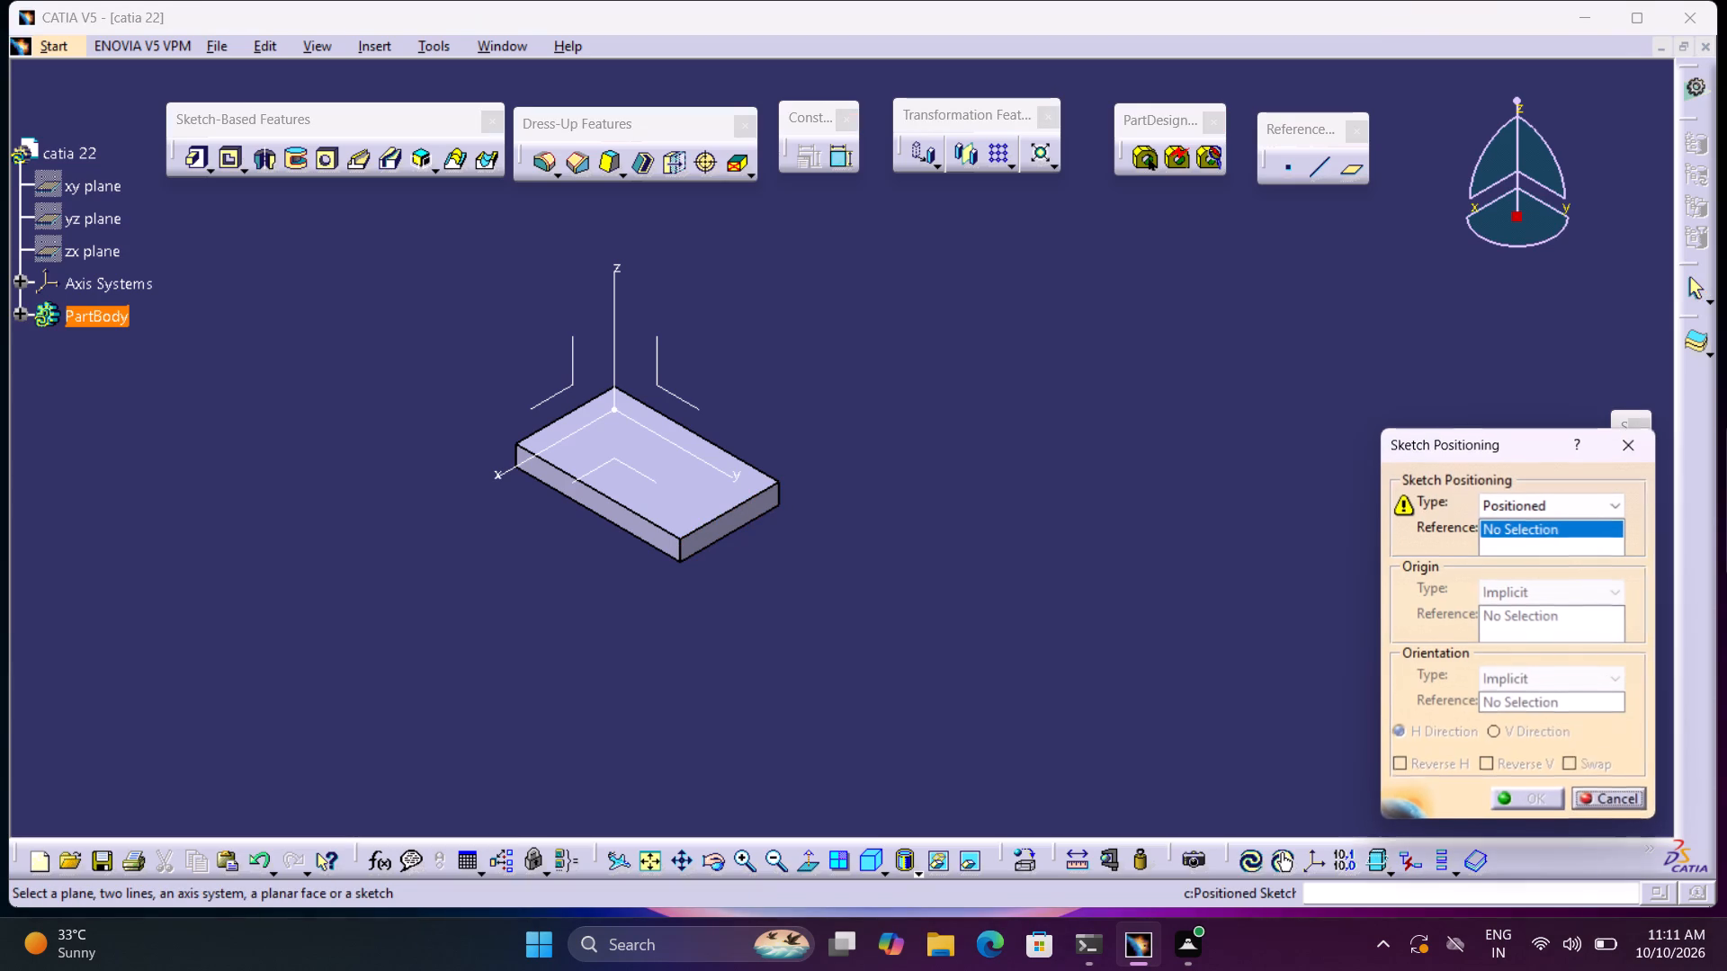
pyautogui.click(762, 502)
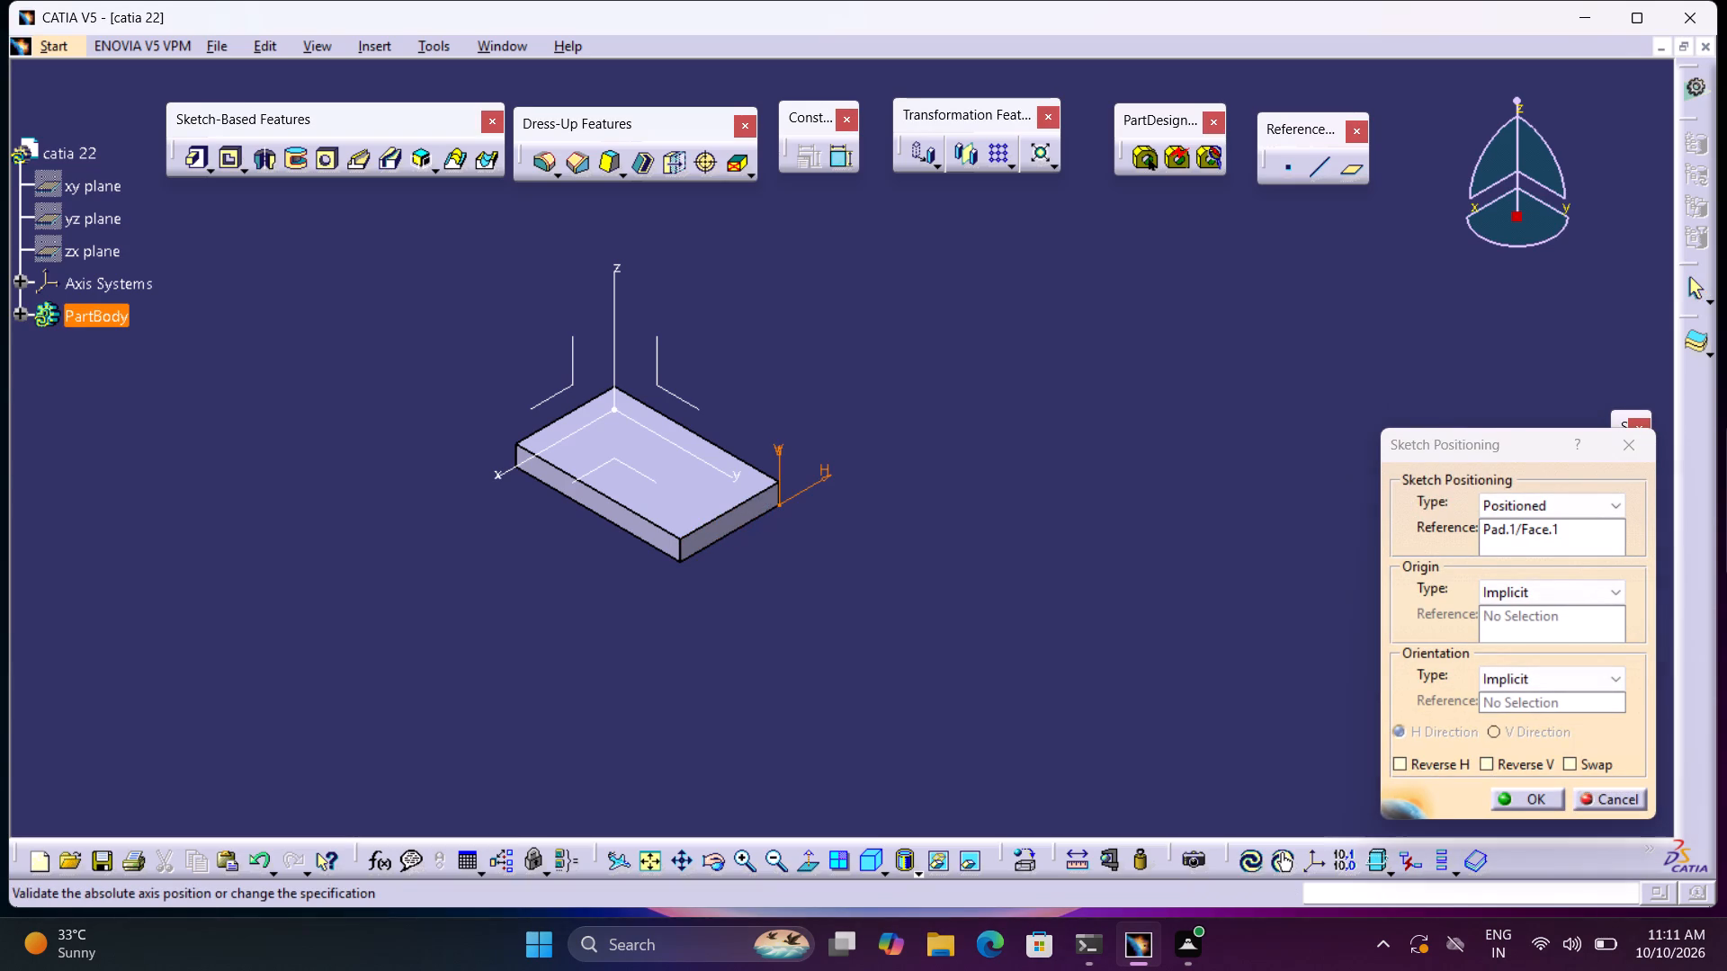
pyautogui.click(1517, 806)
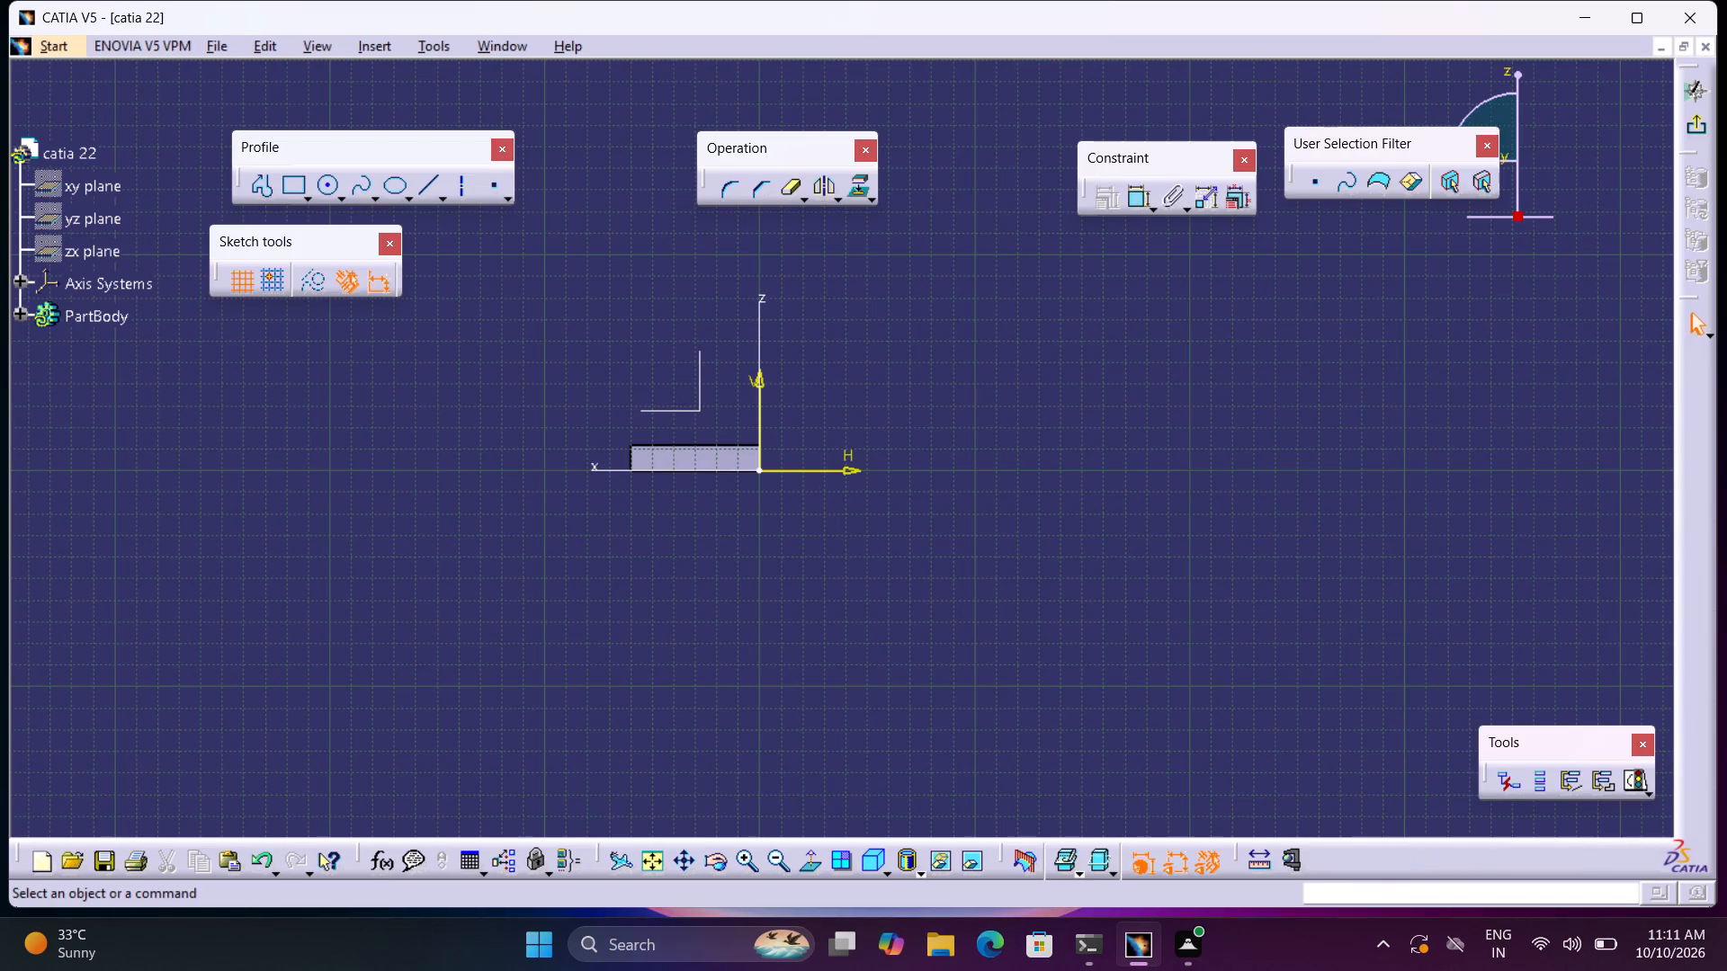
pyautogui.moveTo(688, 526); pyautogui.dragTo(727, 590, button='middle')
pyautogui.moveTo(729, 581); pyautogui.dragTo(727, 590, button='right')
pyautogui.moveTo(727, 590); pyautogui.dragTo(727, 448, button='middle')
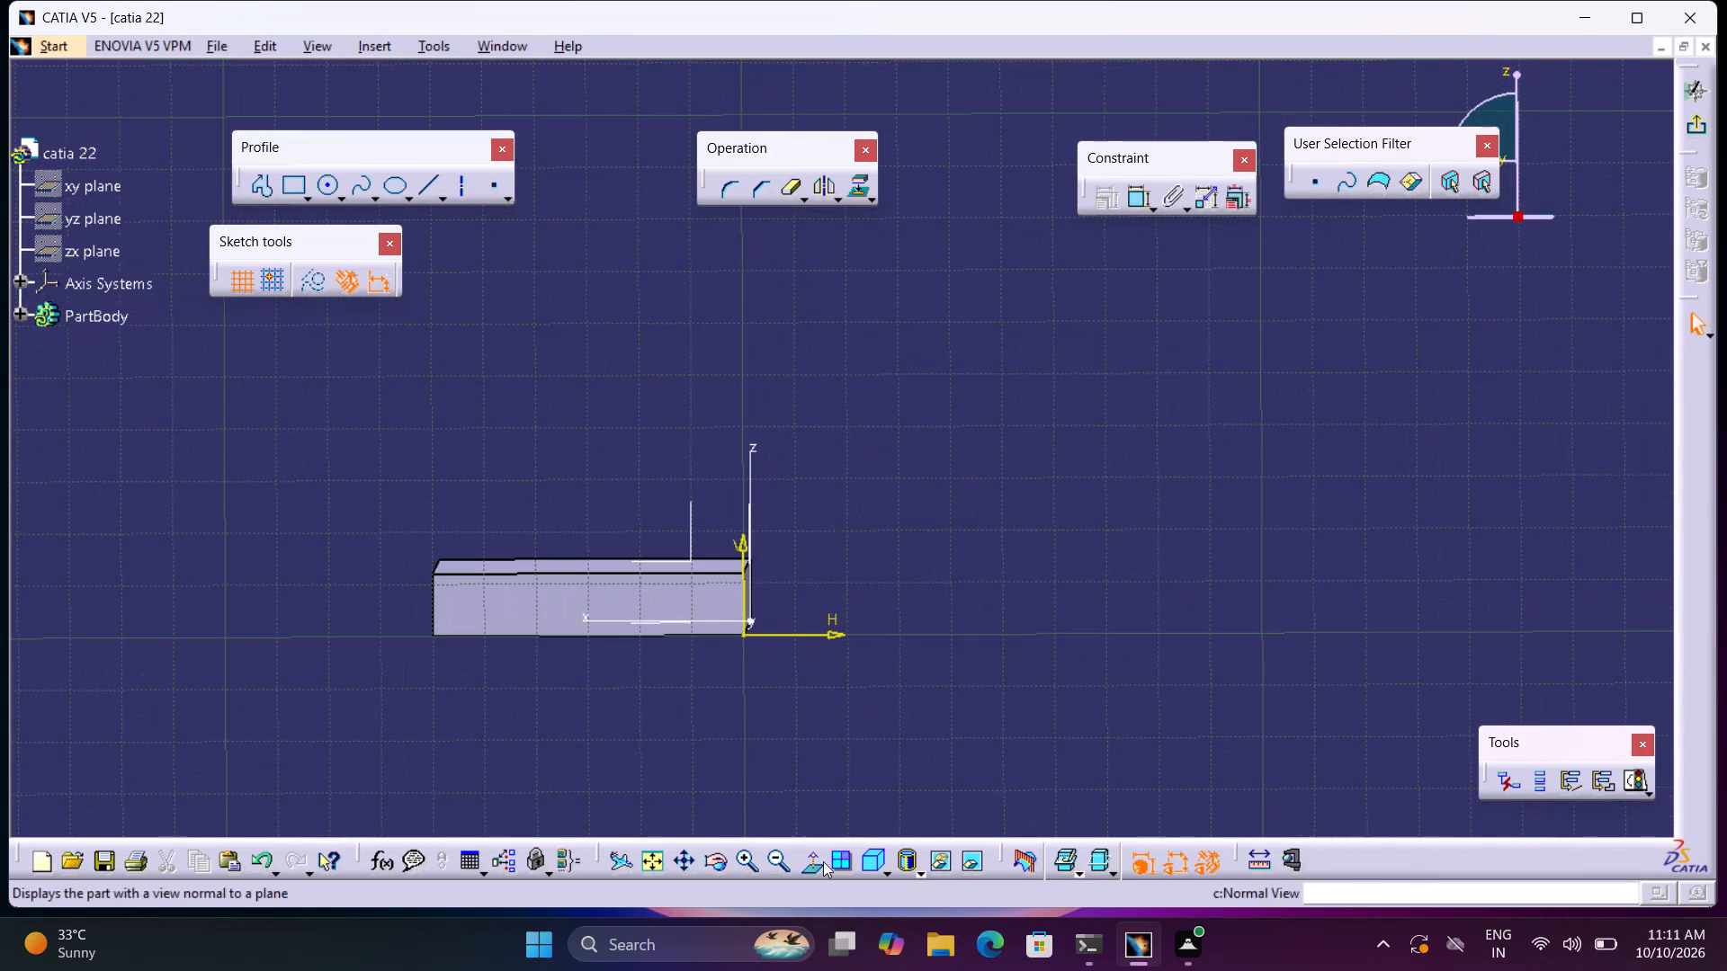
pyautogui.click(823, 861)
pyautogui.moveTo(724, 725); pyautogui.dragTo(884, 774, button='middle')
pyautogui.rightClick(884, 774)
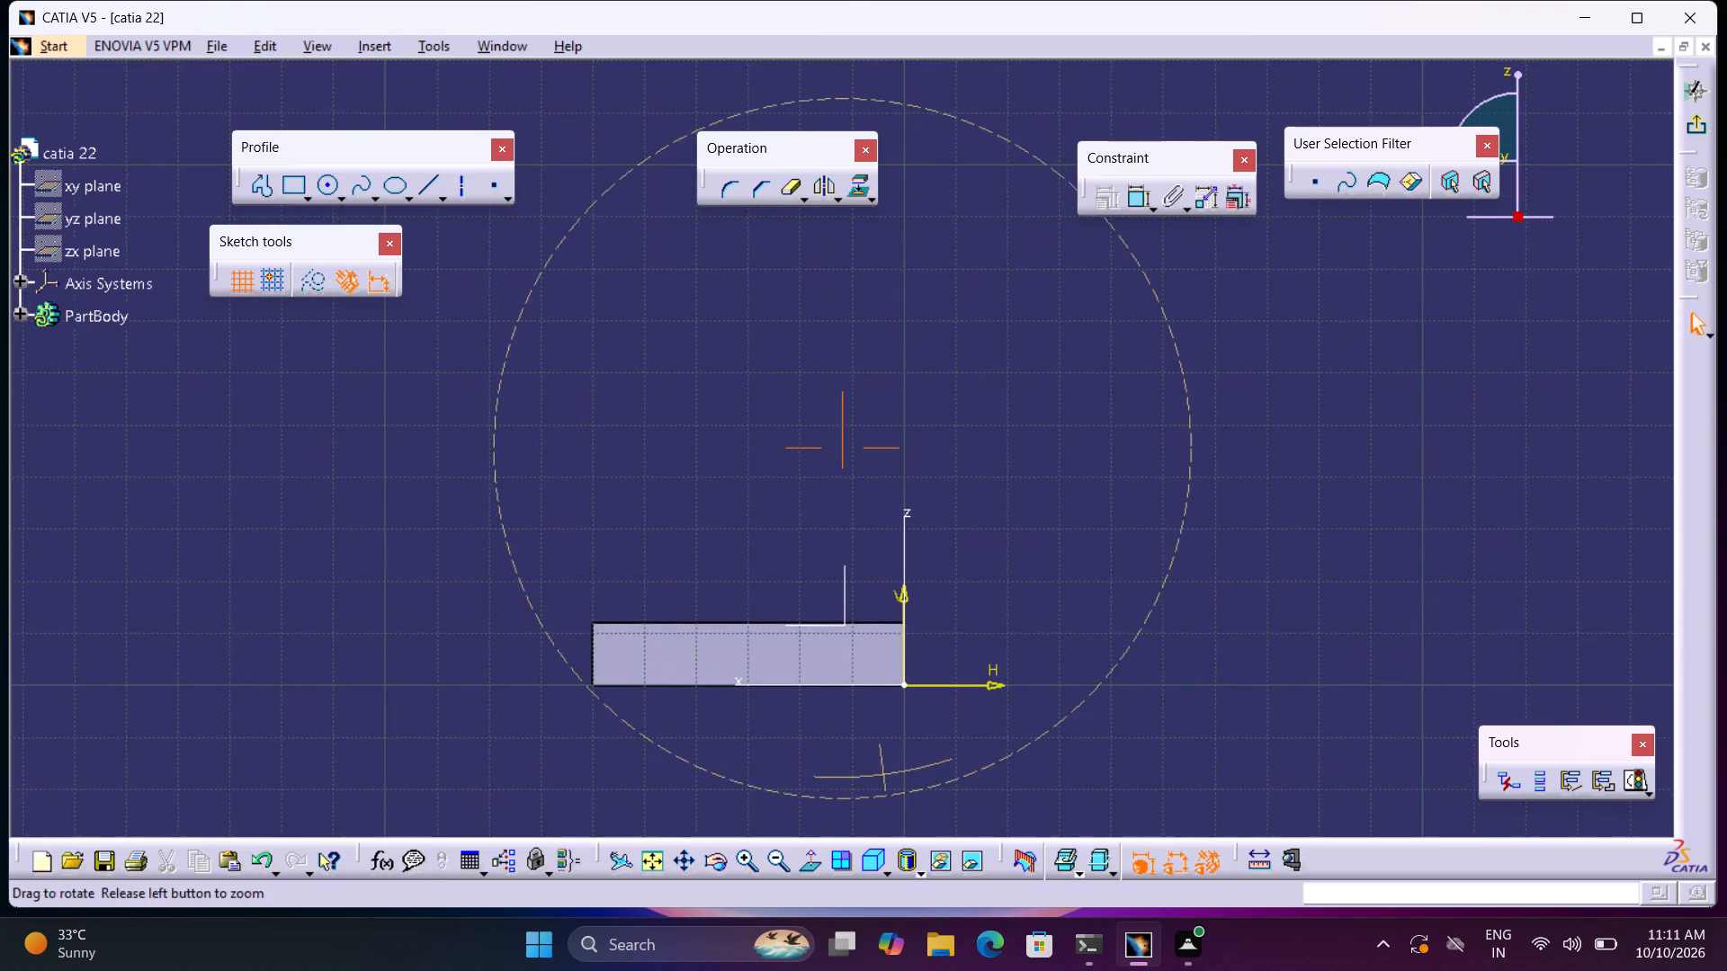
pyautogui.moveTo(884, 774); pyautogui.dragTo(871, 705, button='middle')
pyautogui.moveTo(1036, 564); pyautogui.dragTo(1166, 379, button='middle')
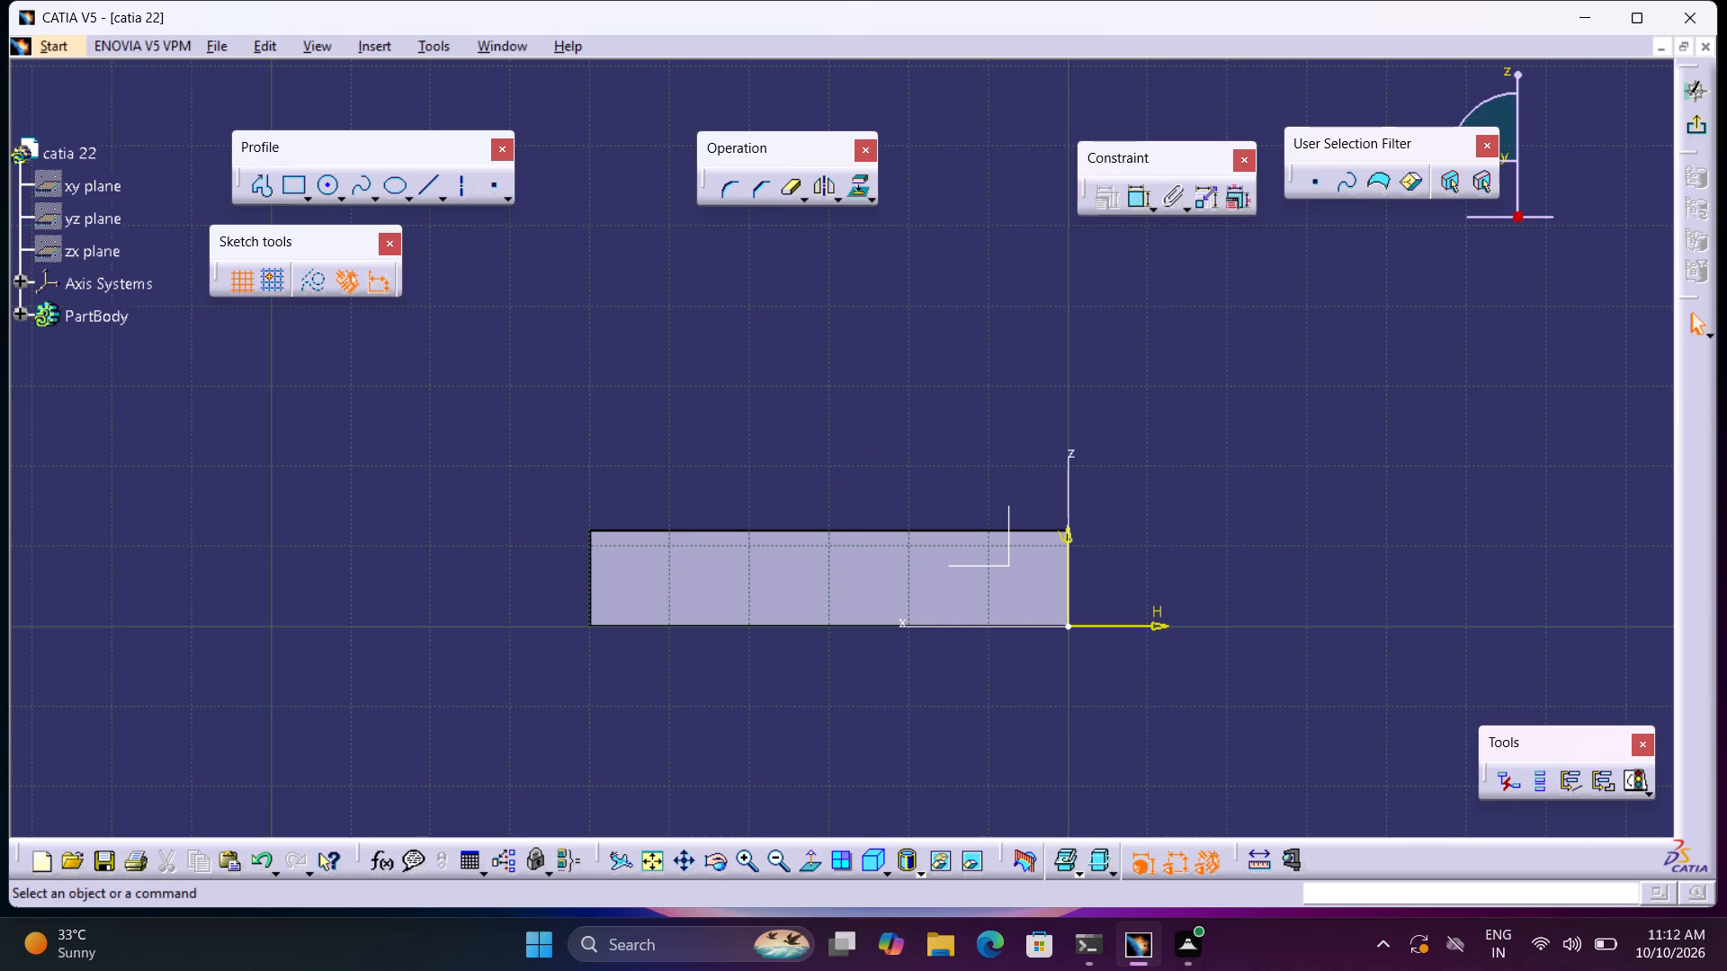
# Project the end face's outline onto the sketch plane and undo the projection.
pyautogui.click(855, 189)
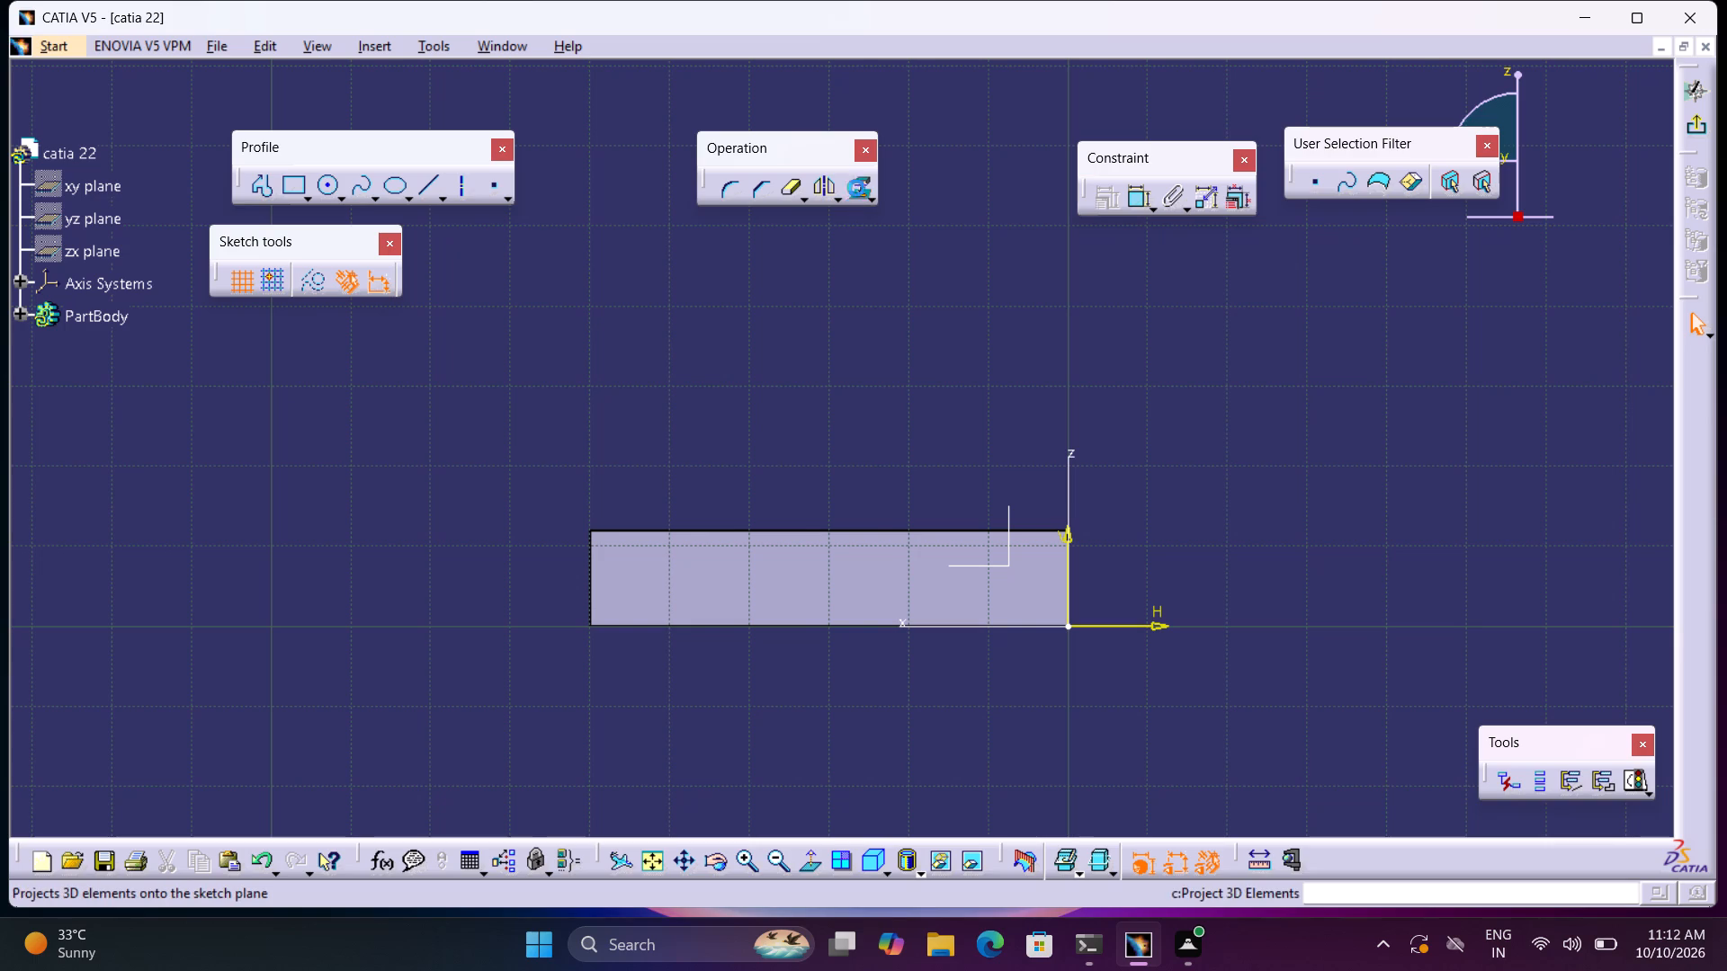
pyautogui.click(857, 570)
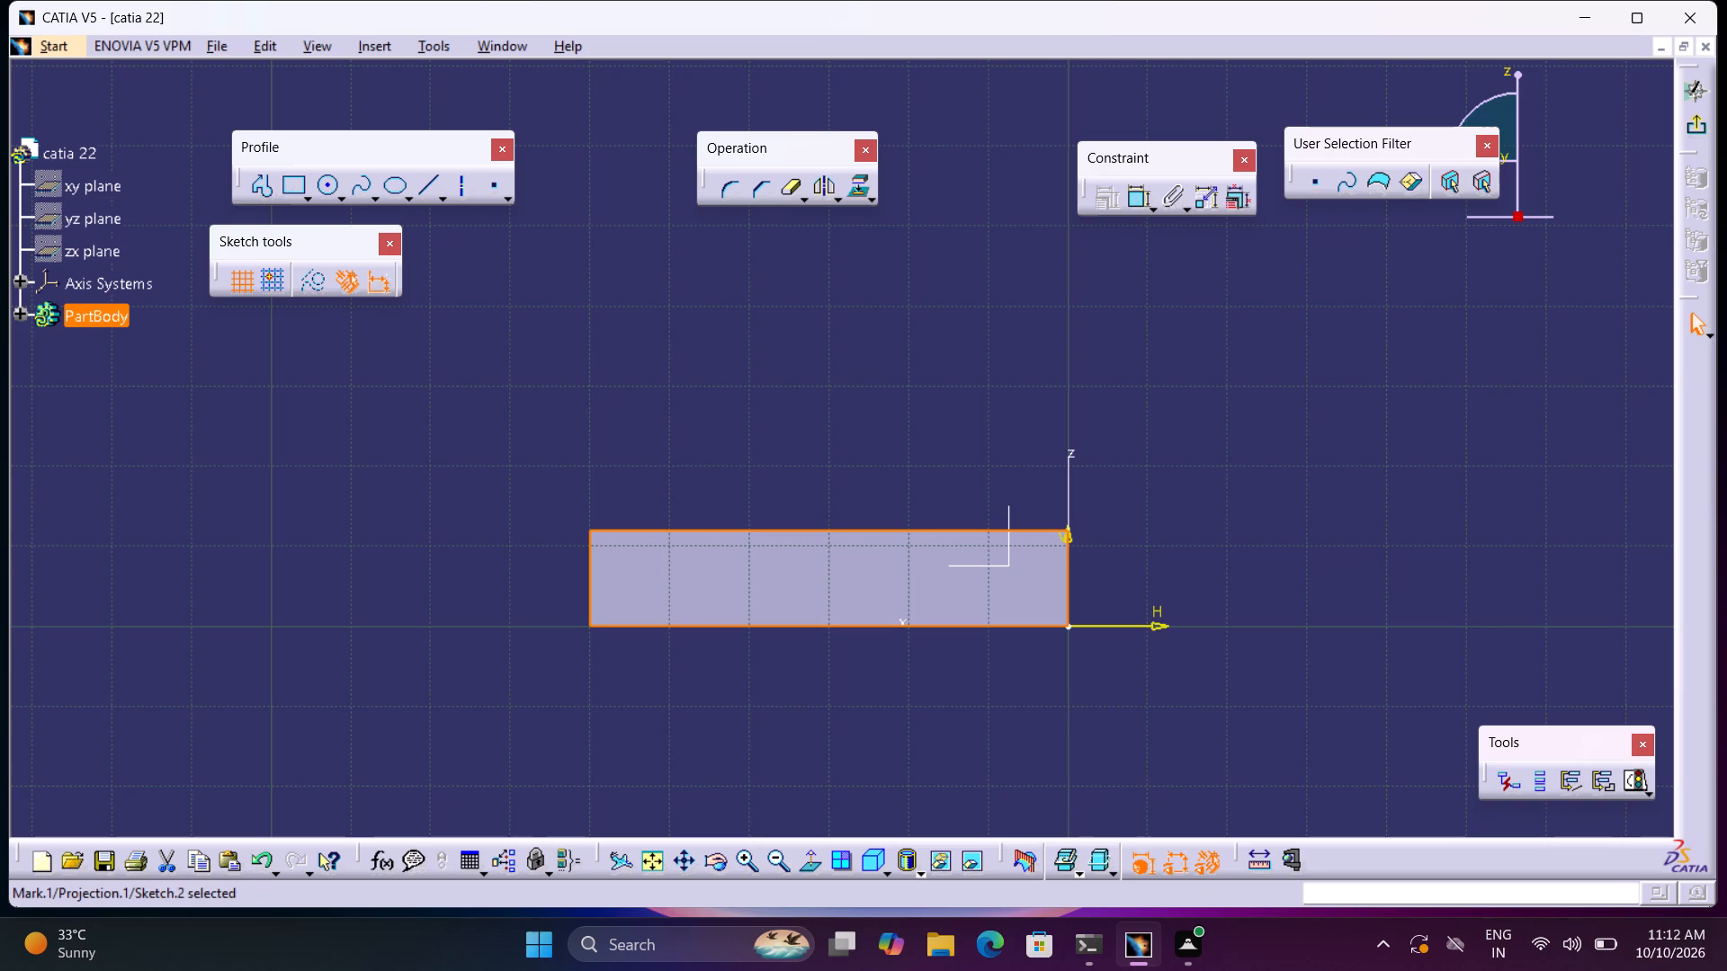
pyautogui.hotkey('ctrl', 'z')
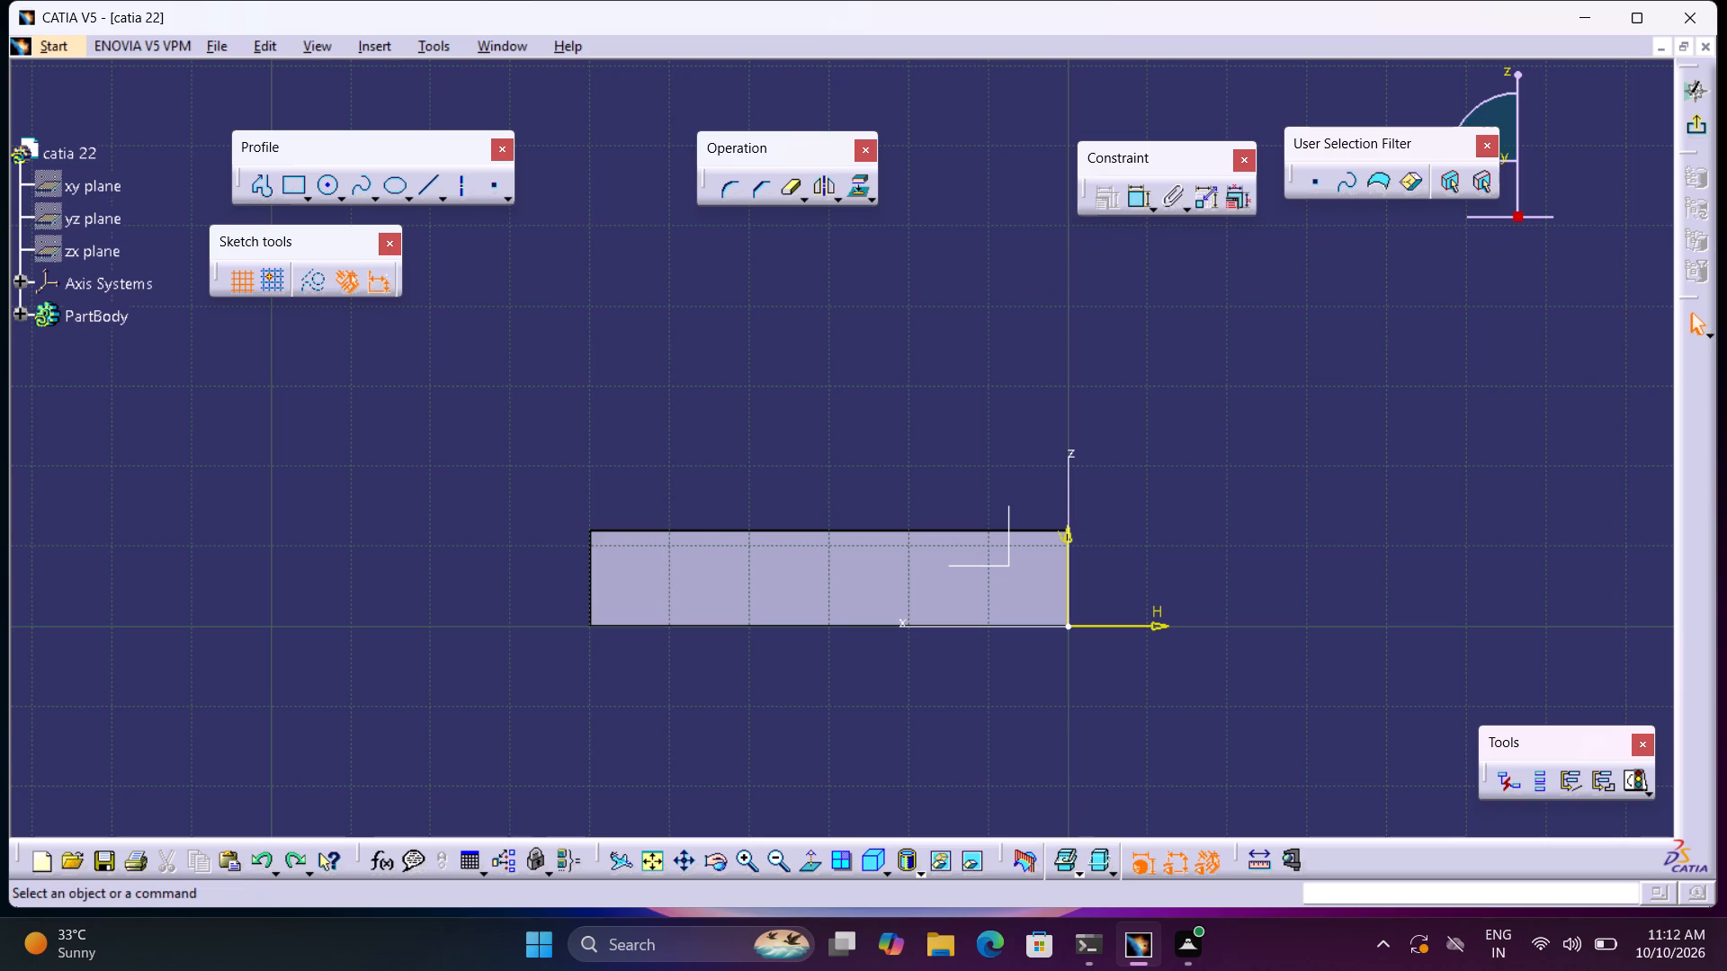
# Sketch a rectangle about 31 mm wide and 5 mm high inside the pad's end face.
pyautogui.click(291, 173)
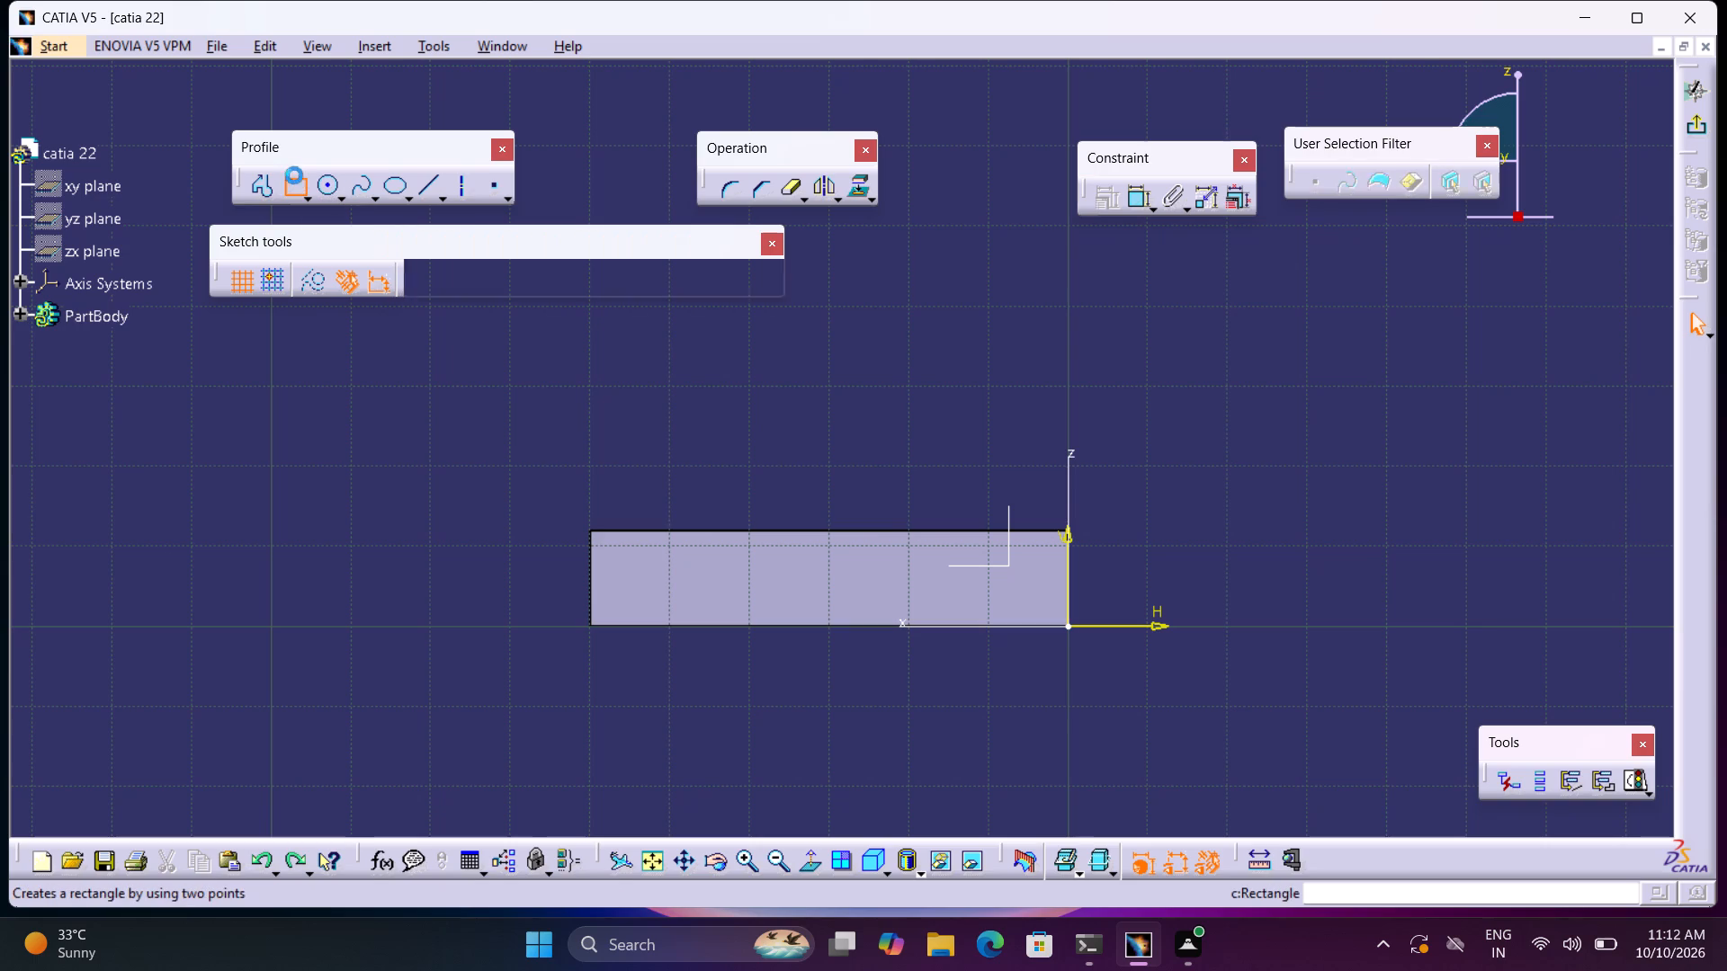
pyautogui.click(707, 558)
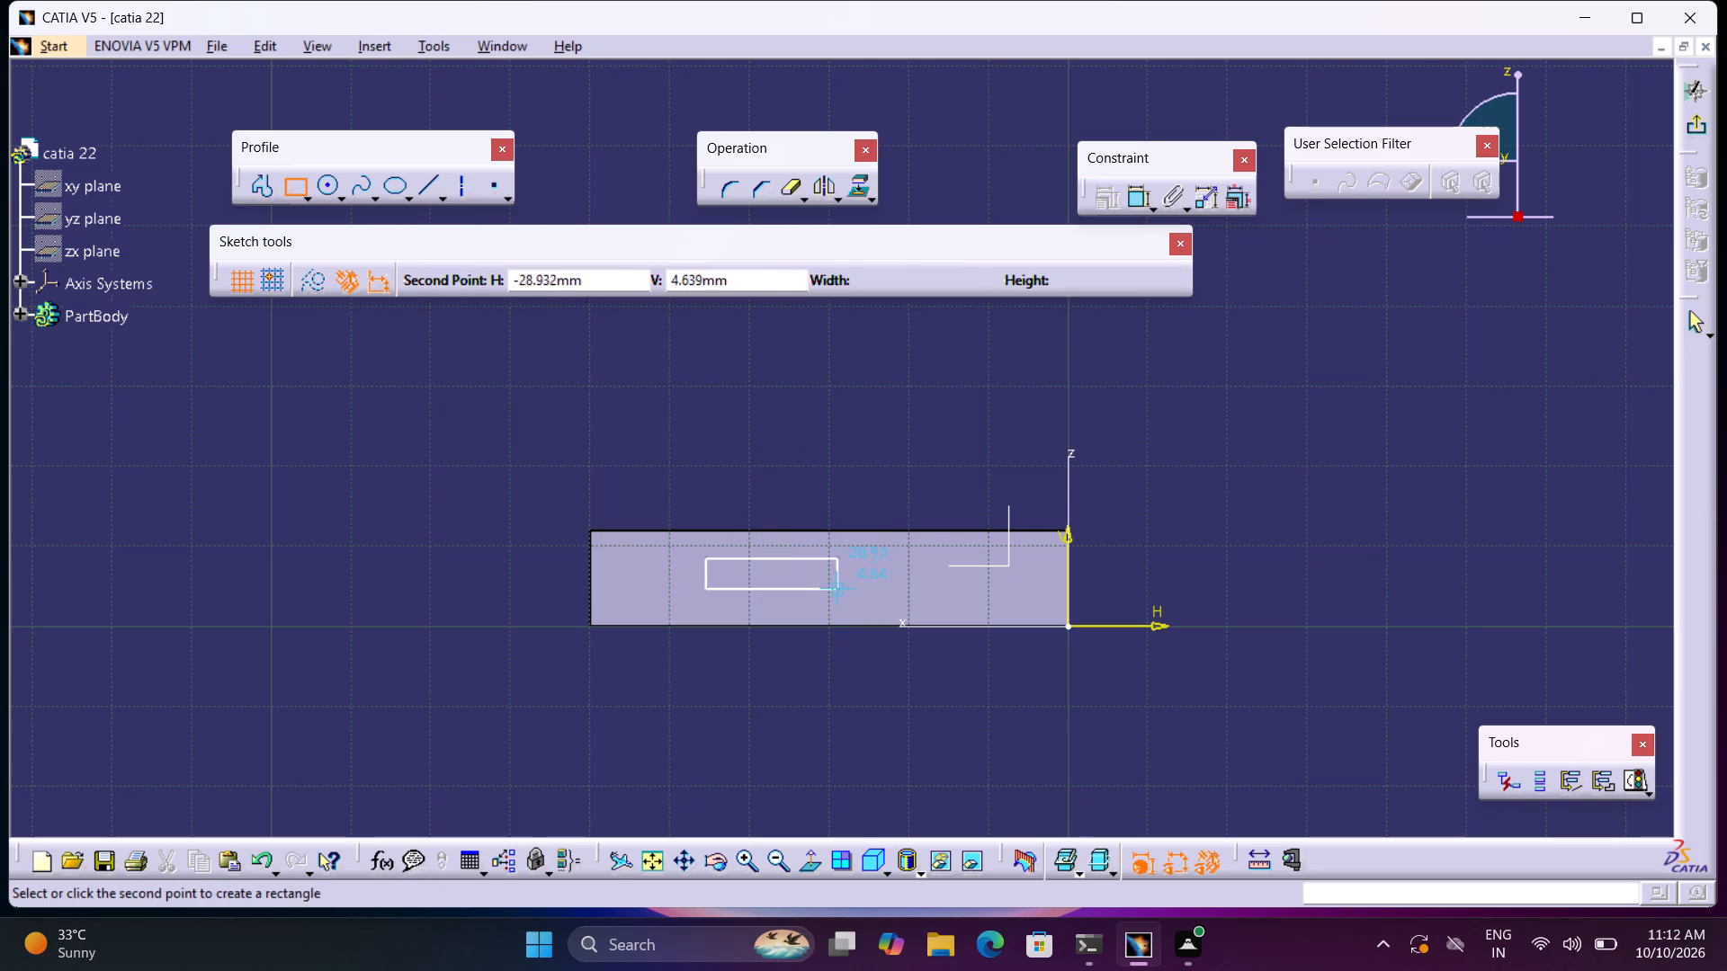
pyautogui.click(954, 597)
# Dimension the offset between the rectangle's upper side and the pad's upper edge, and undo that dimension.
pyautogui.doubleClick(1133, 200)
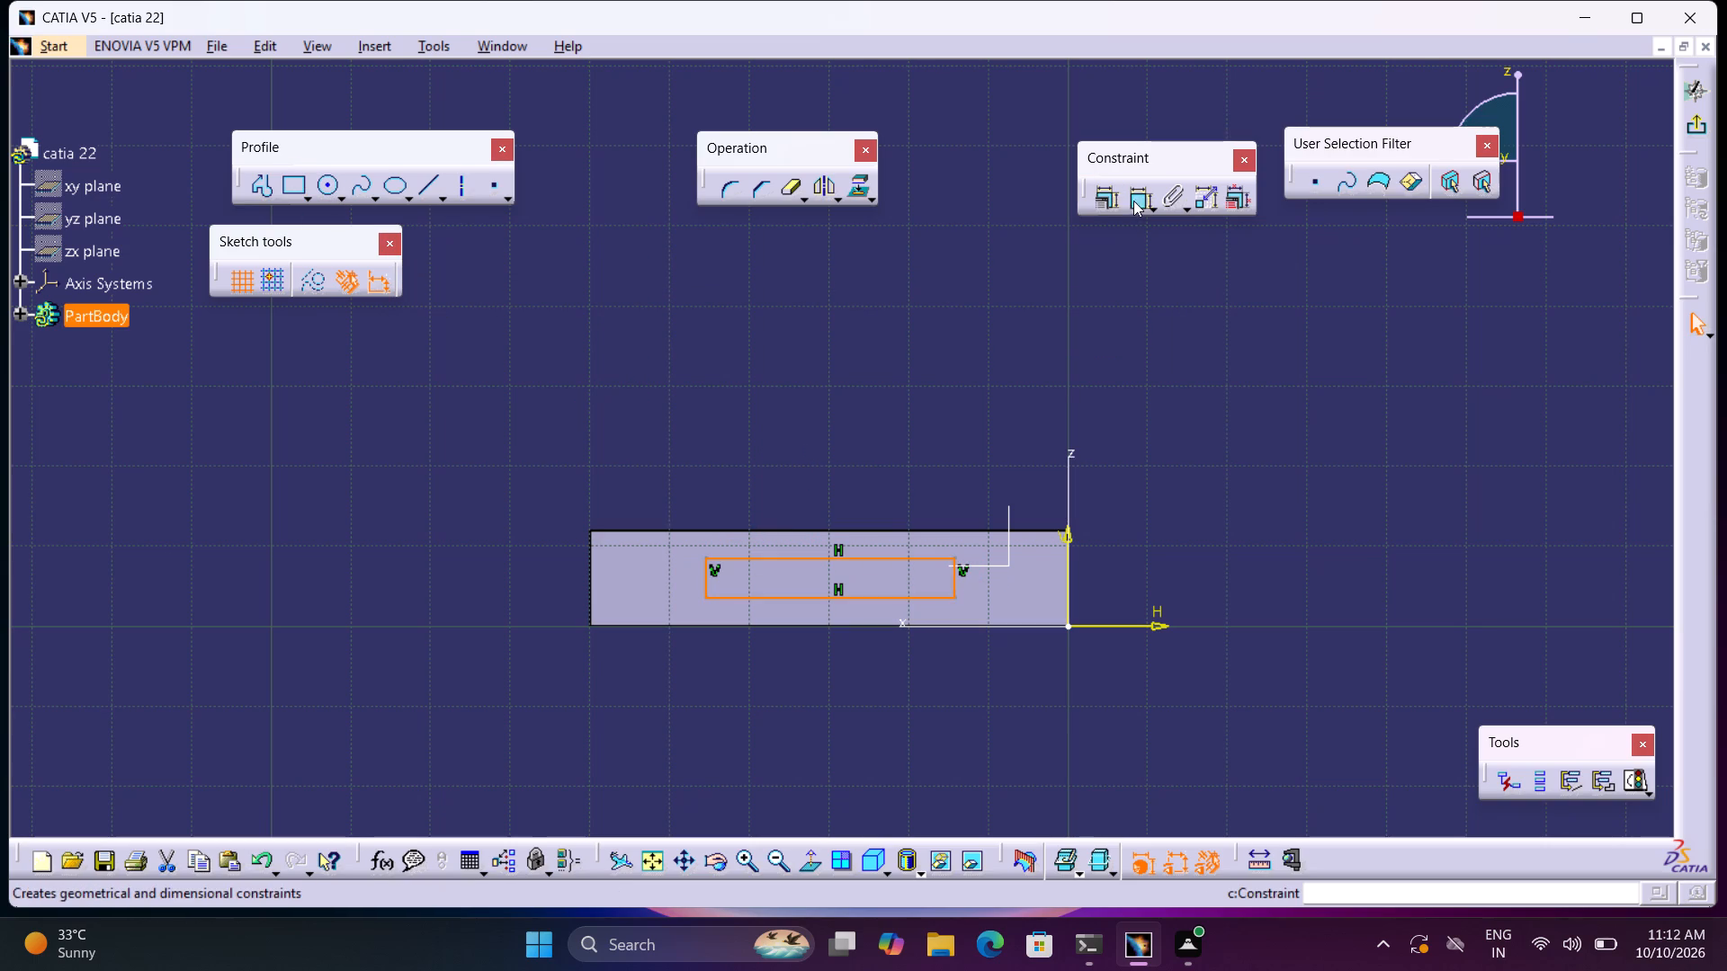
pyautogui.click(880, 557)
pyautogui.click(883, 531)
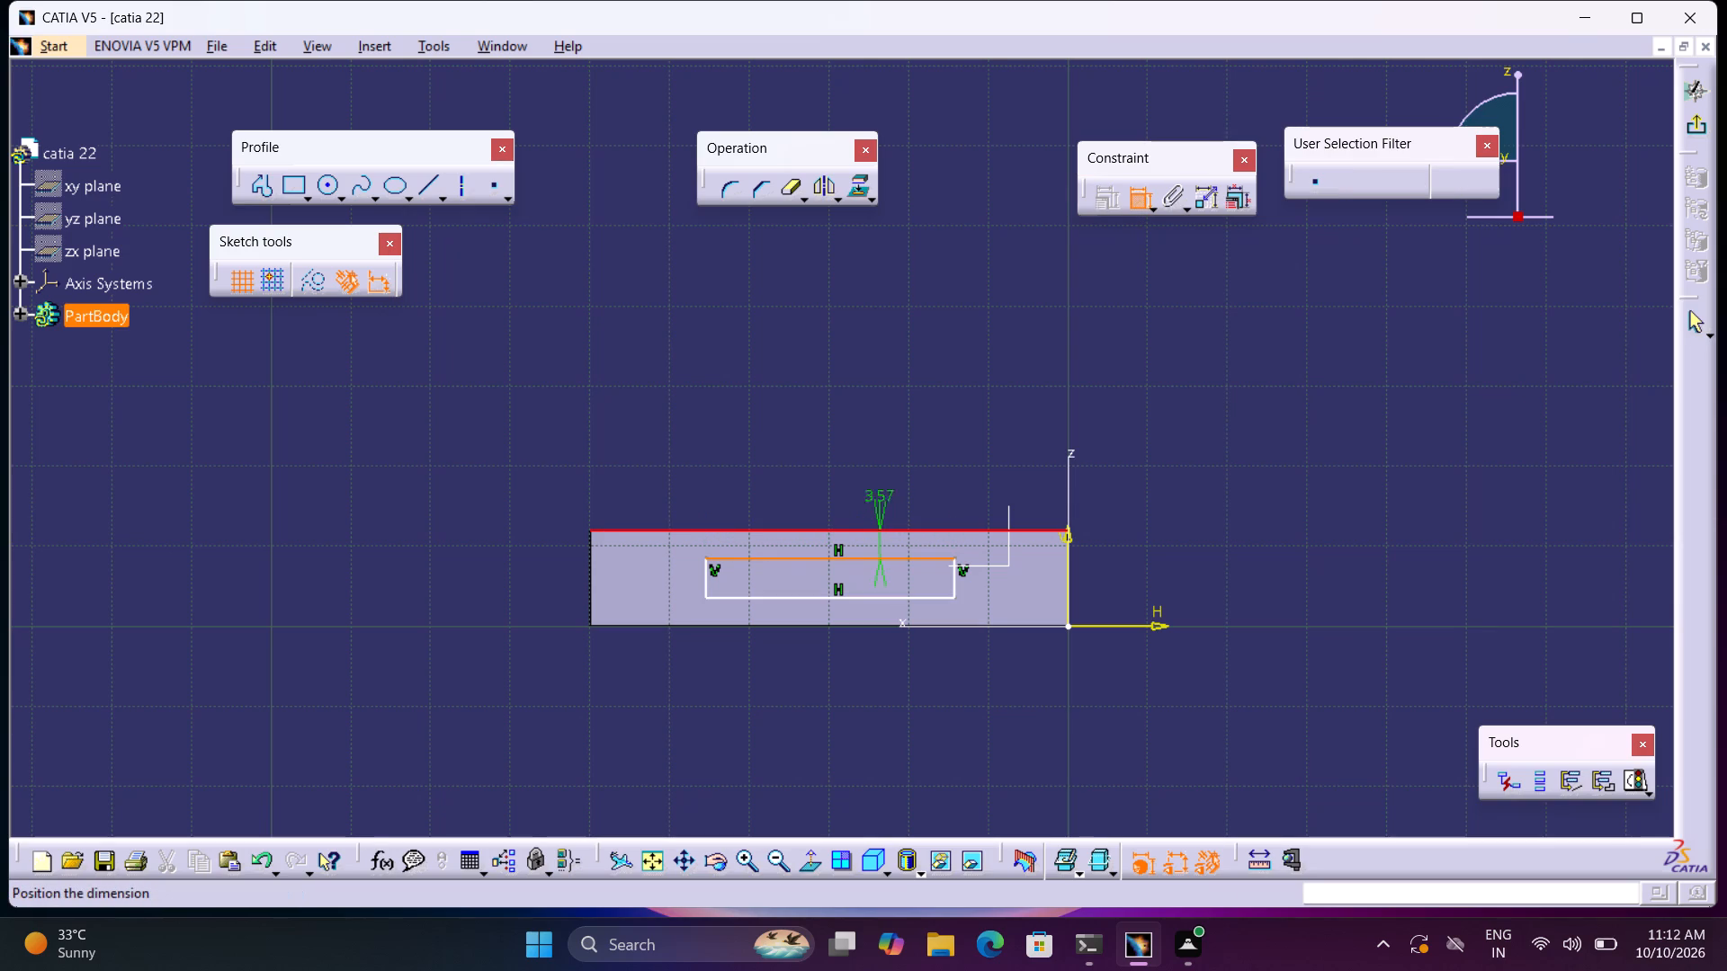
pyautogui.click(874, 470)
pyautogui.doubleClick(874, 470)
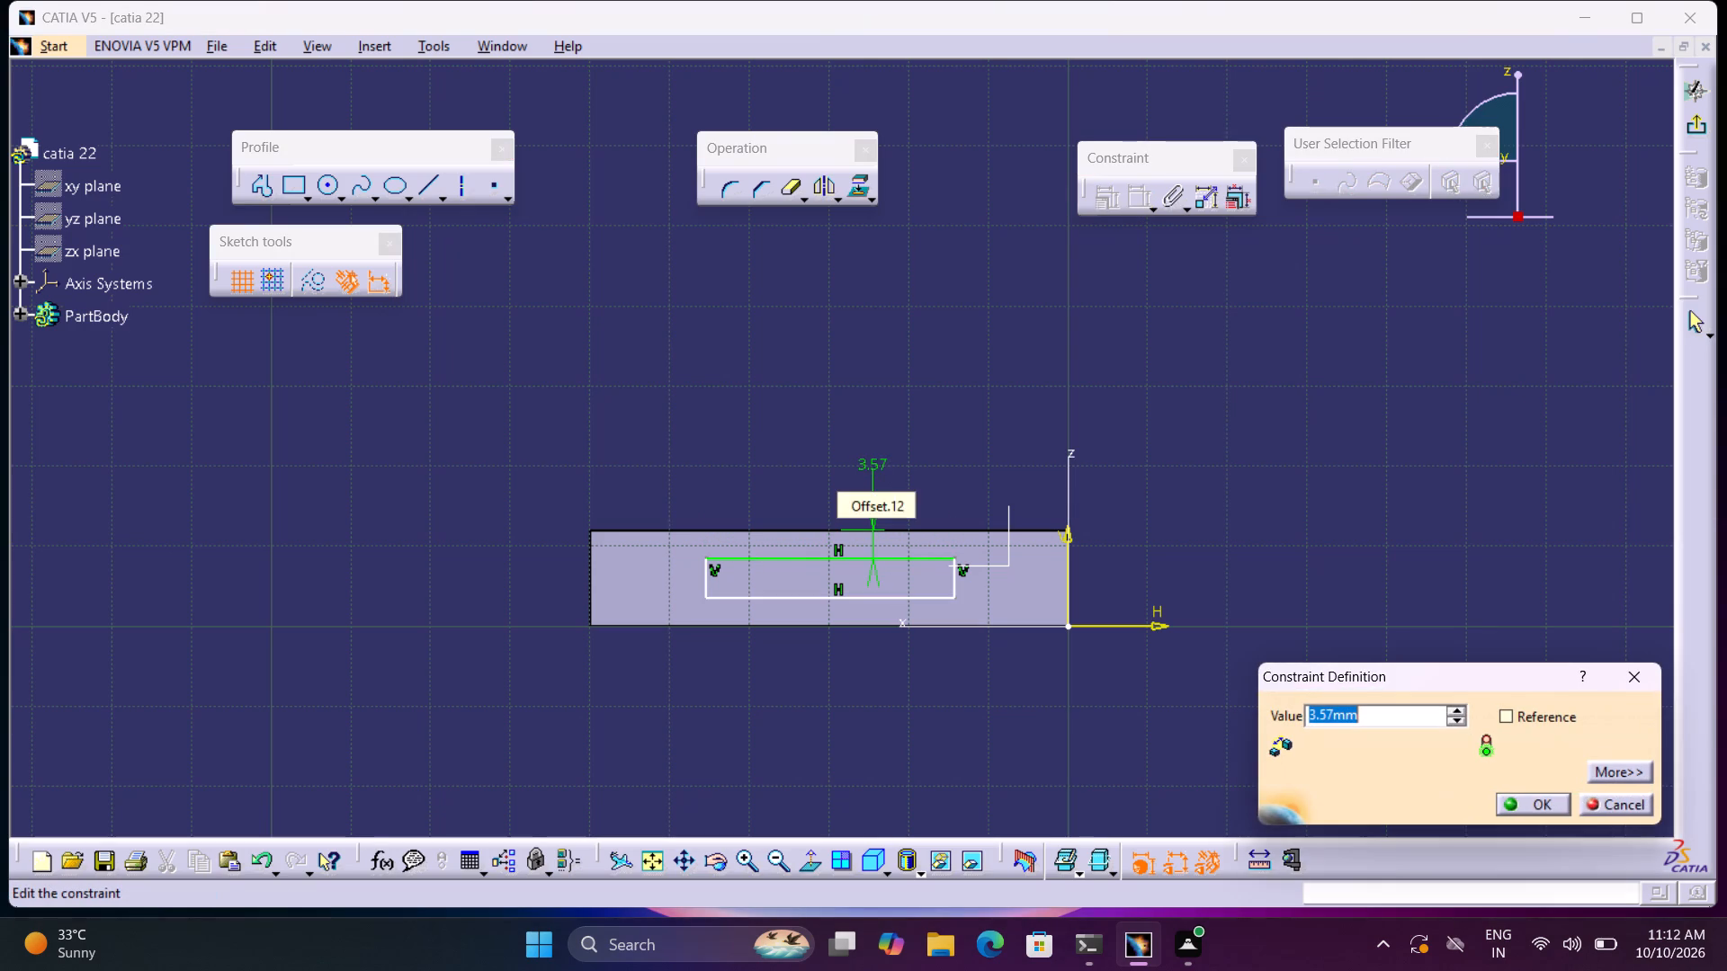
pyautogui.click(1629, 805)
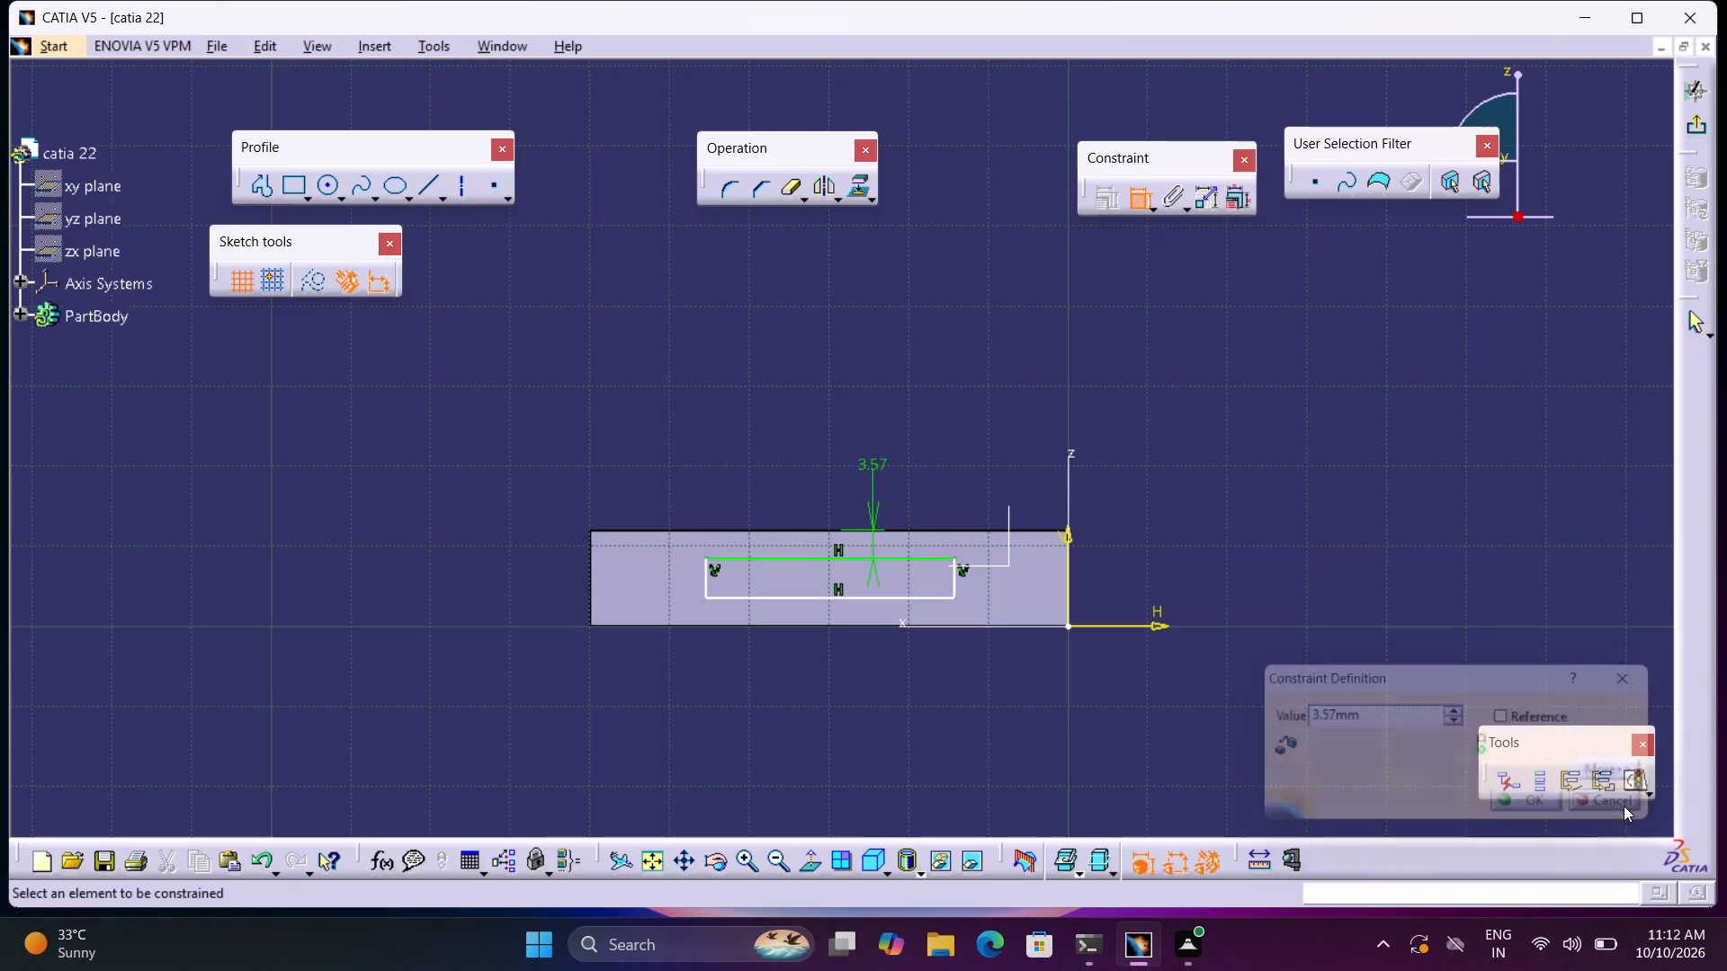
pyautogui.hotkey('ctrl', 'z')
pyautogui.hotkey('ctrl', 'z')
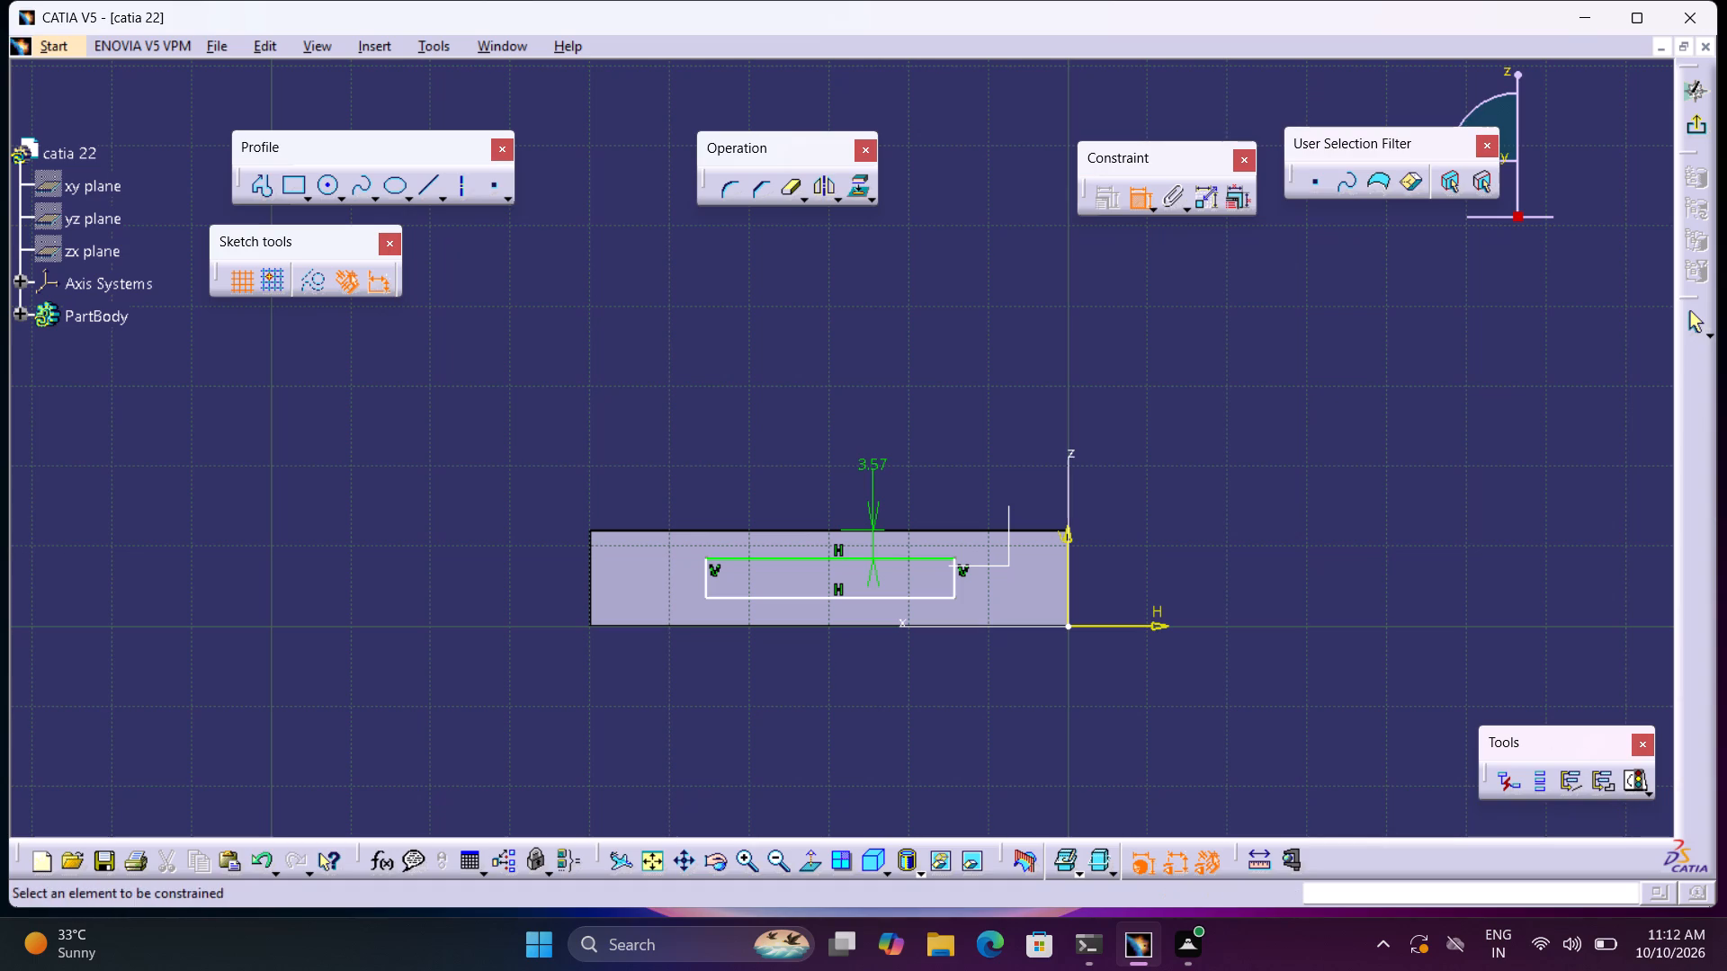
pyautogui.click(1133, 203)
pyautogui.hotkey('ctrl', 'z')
# Make the rectangle's upper and lower sides coincident with the upper and lower edges of the pad's end face.
pyautogui.doubleClick(1134, 203)
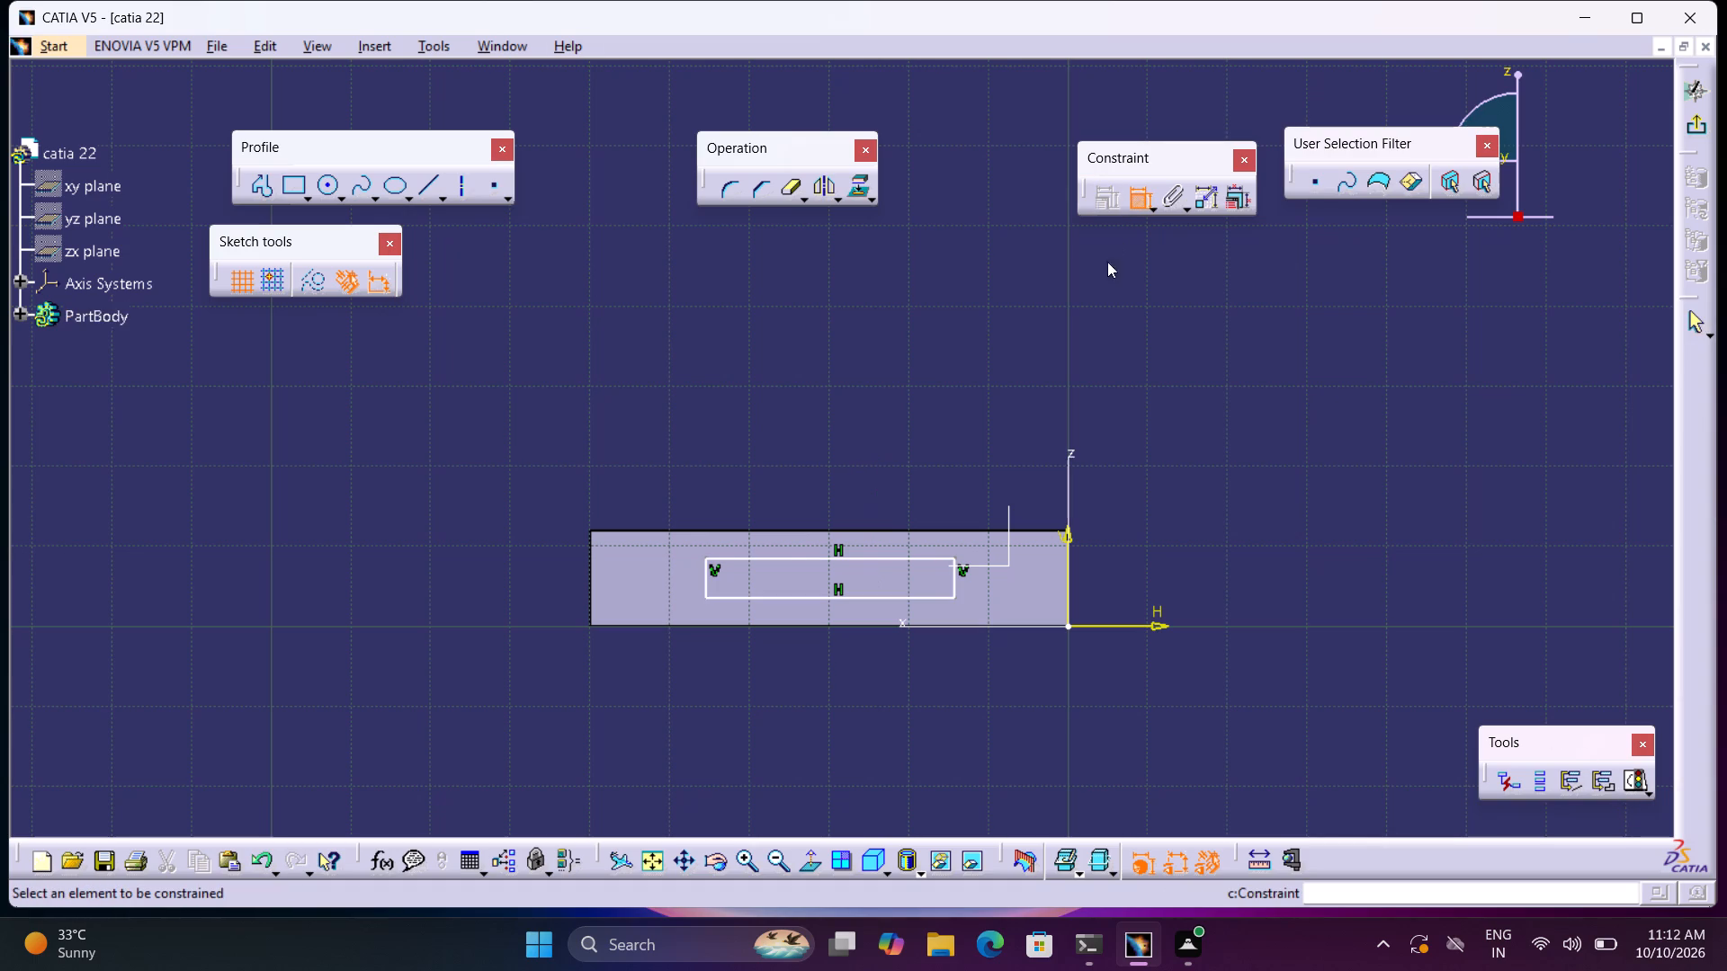
pyautogui.click(924, 554)
pyautogui.click(935, 530)
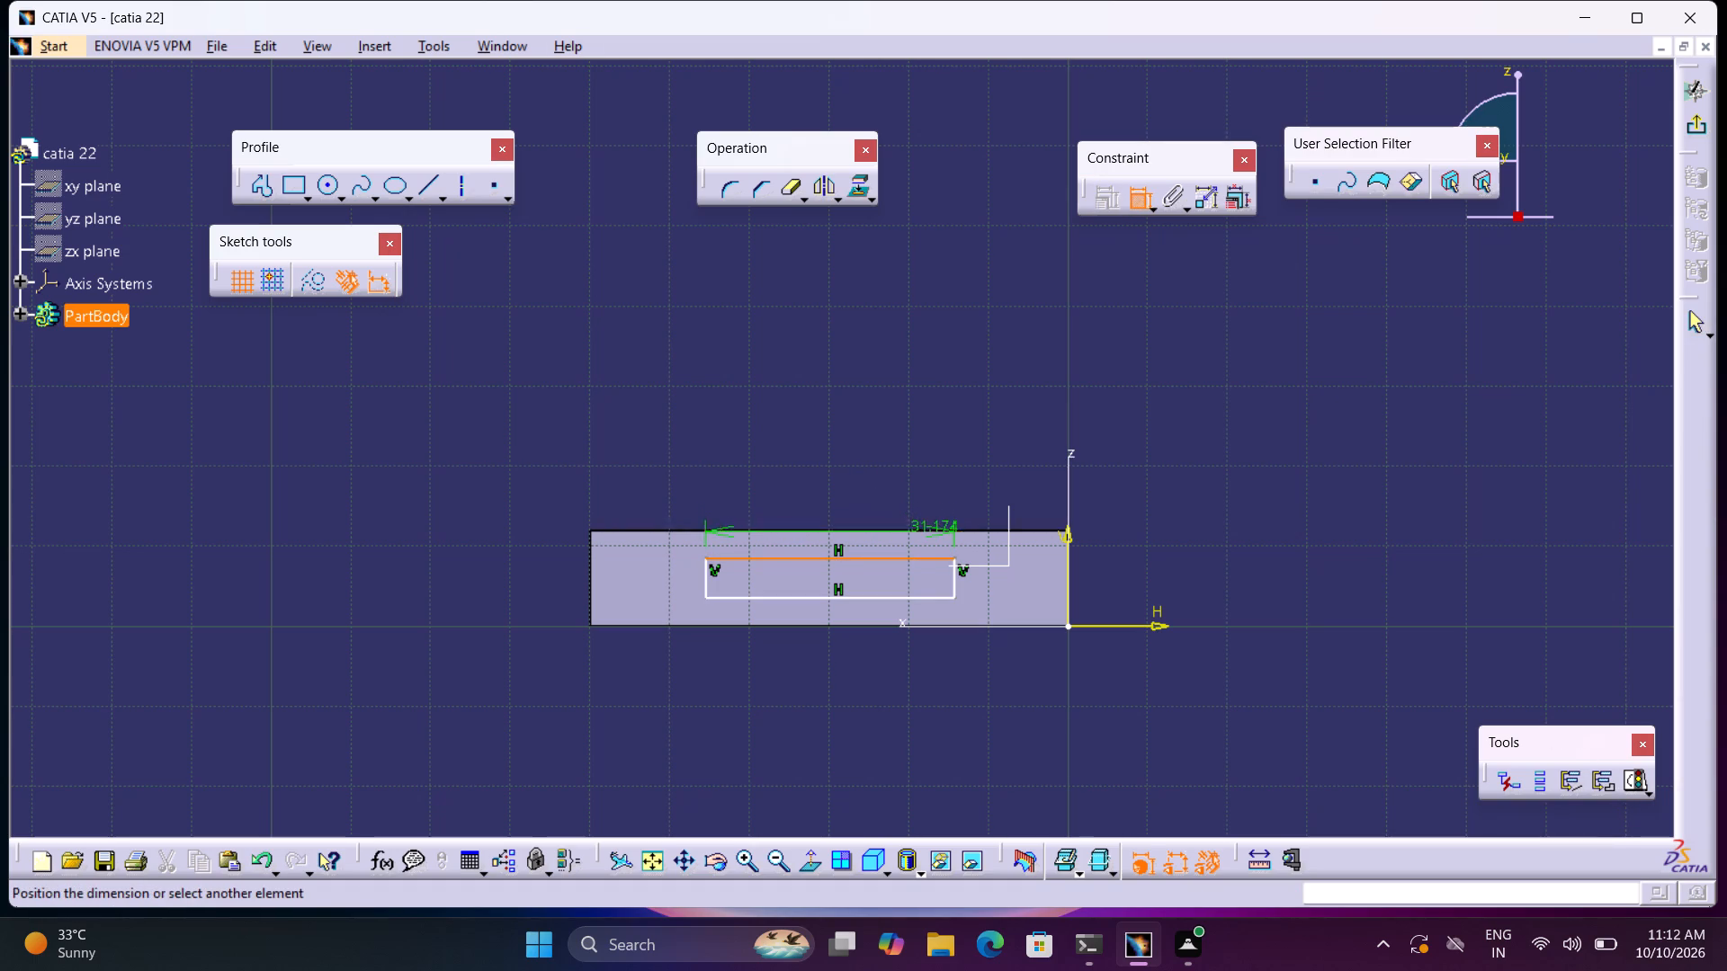
pyautogui.rightClick(935, 530)
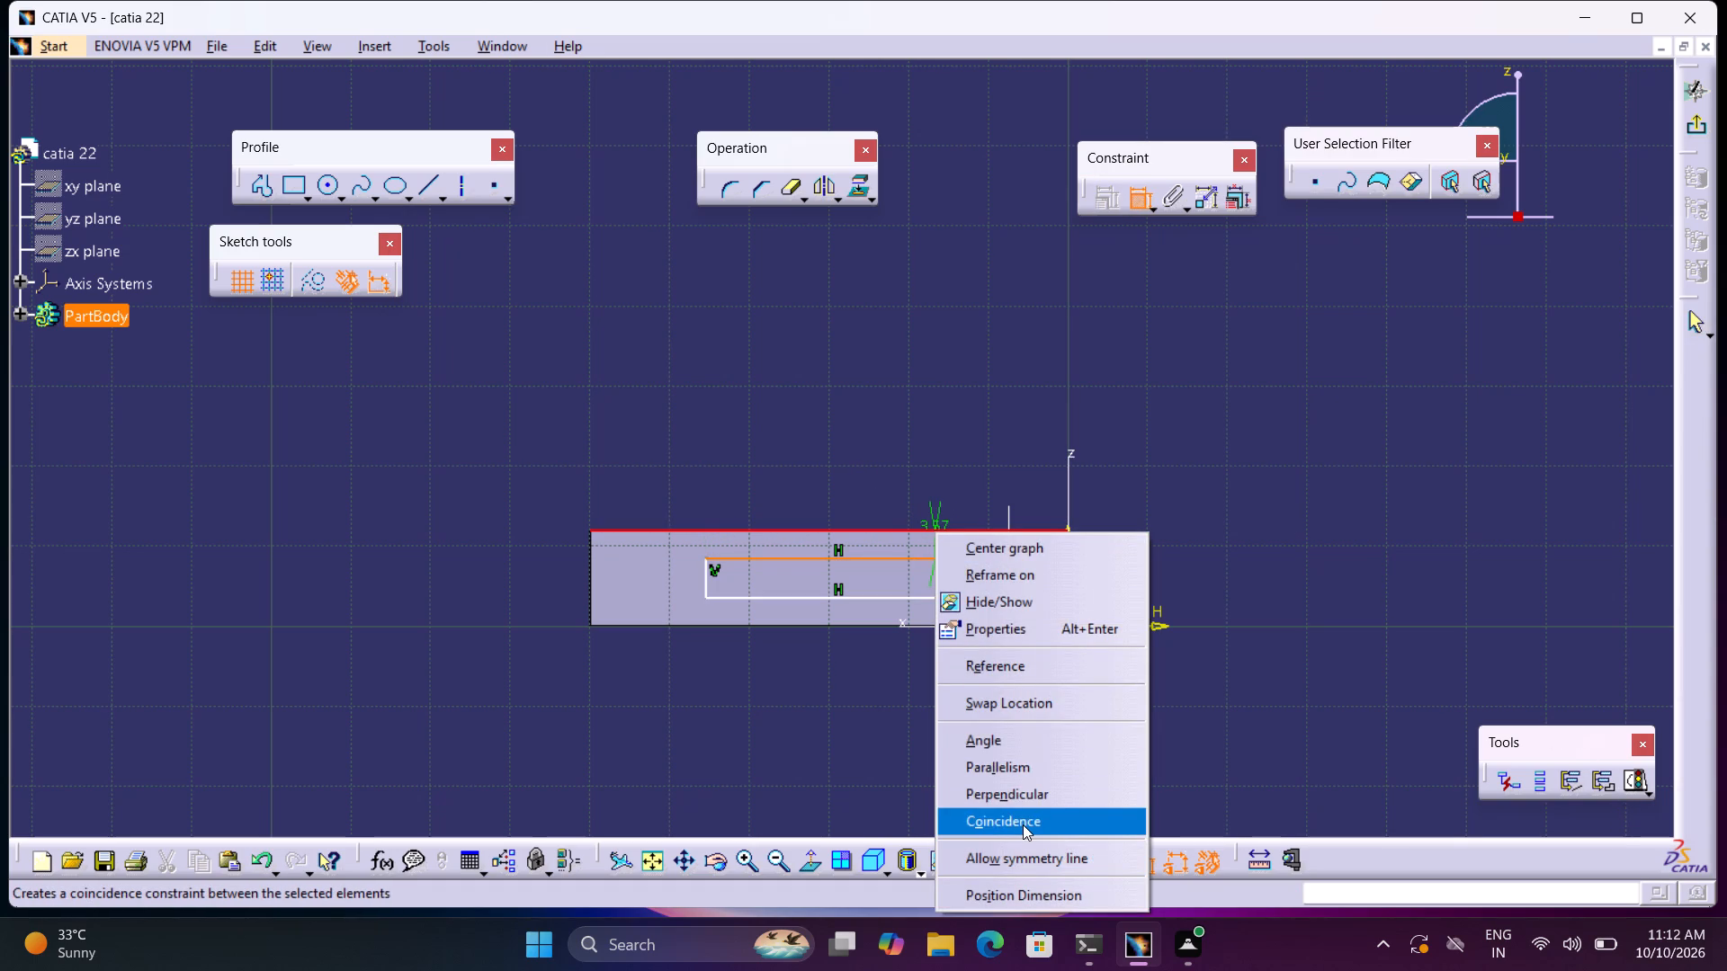
pyautogui.click(1023, 824)
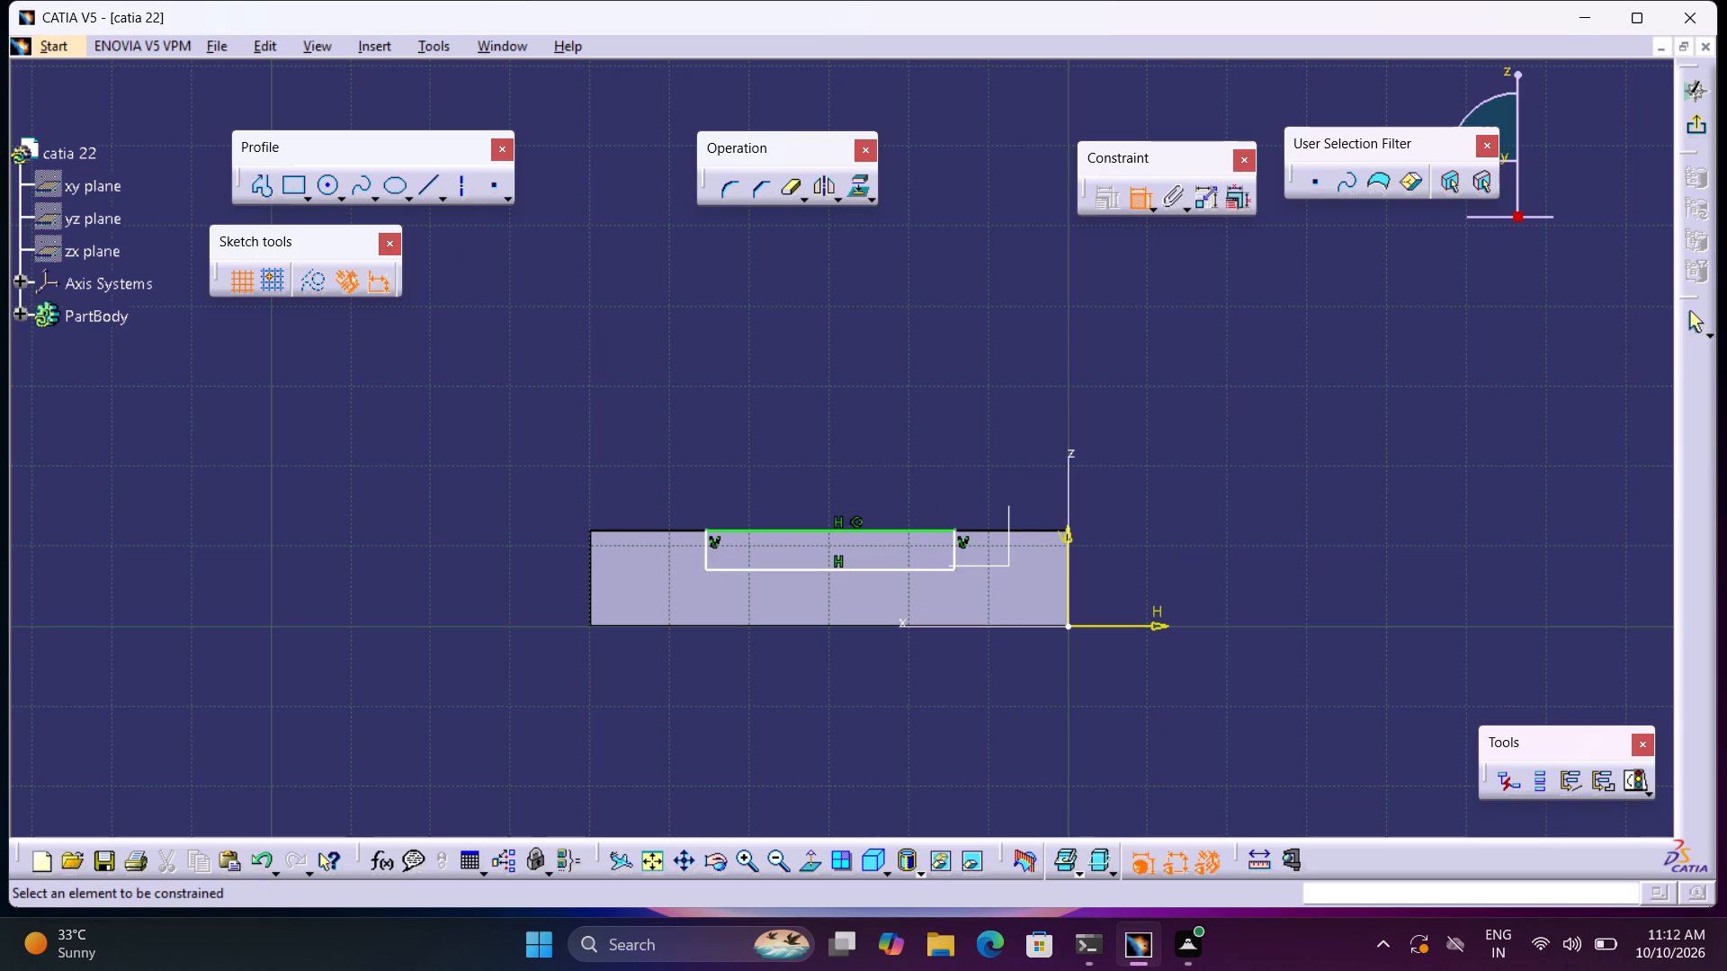
pyautogui.click(932, 566)
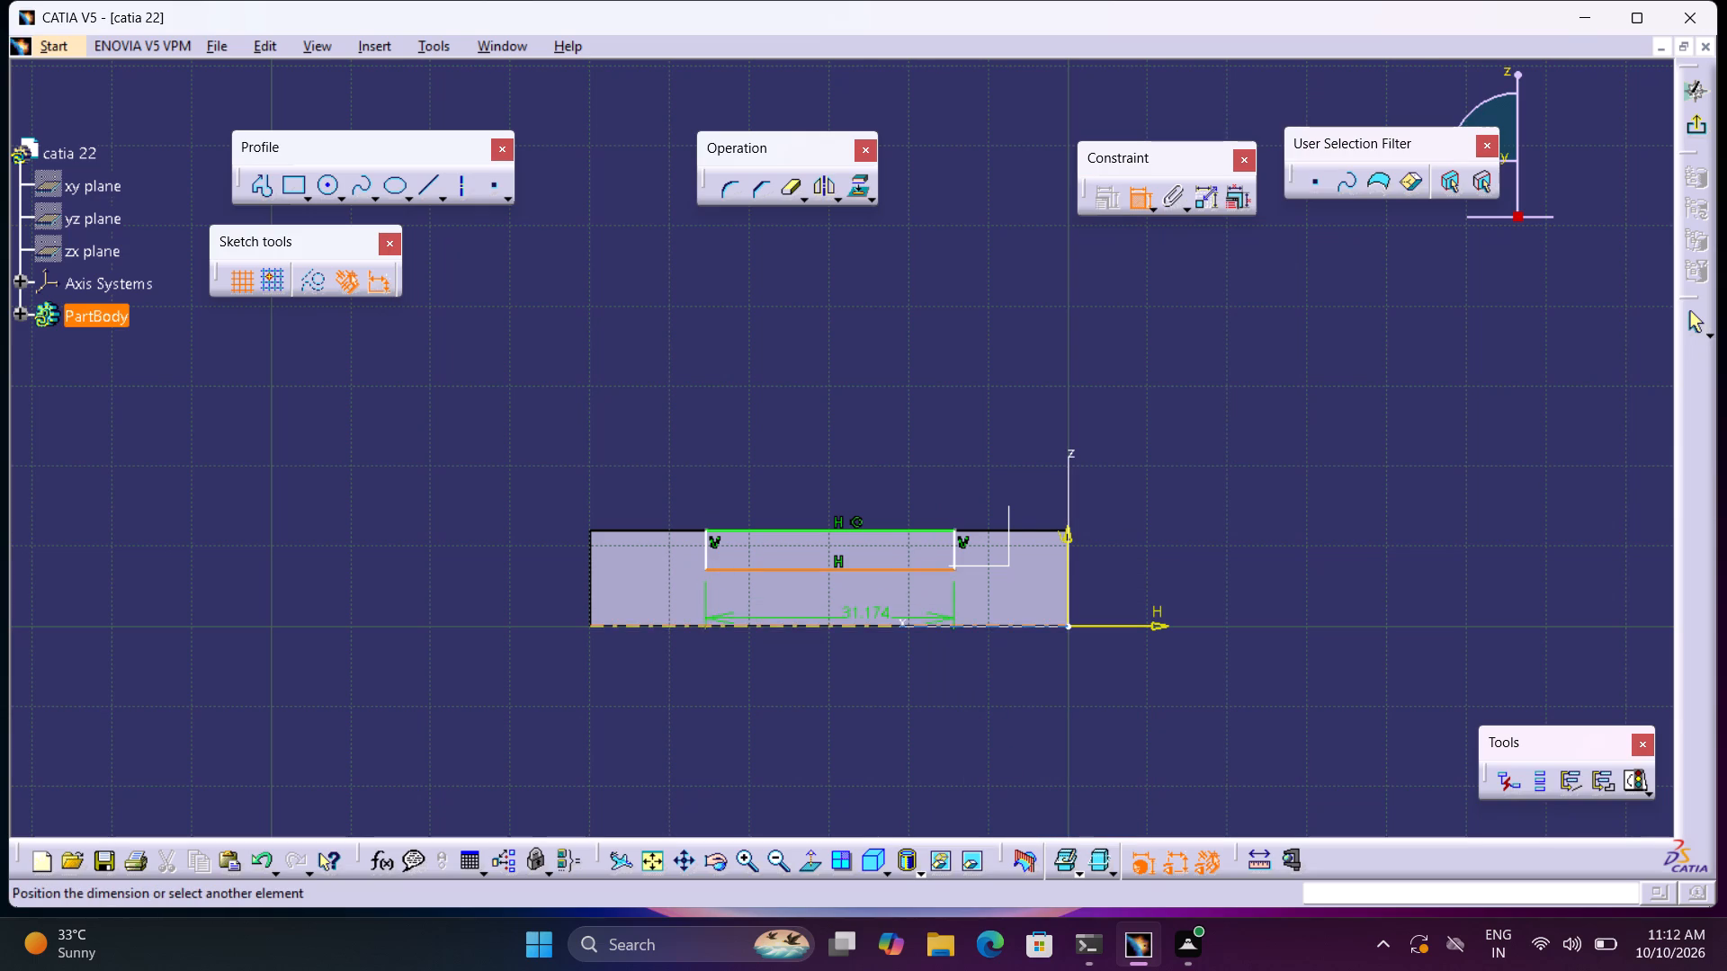
pyautogui.click(855, 623)
pyautogui.rightClick(855, 623)
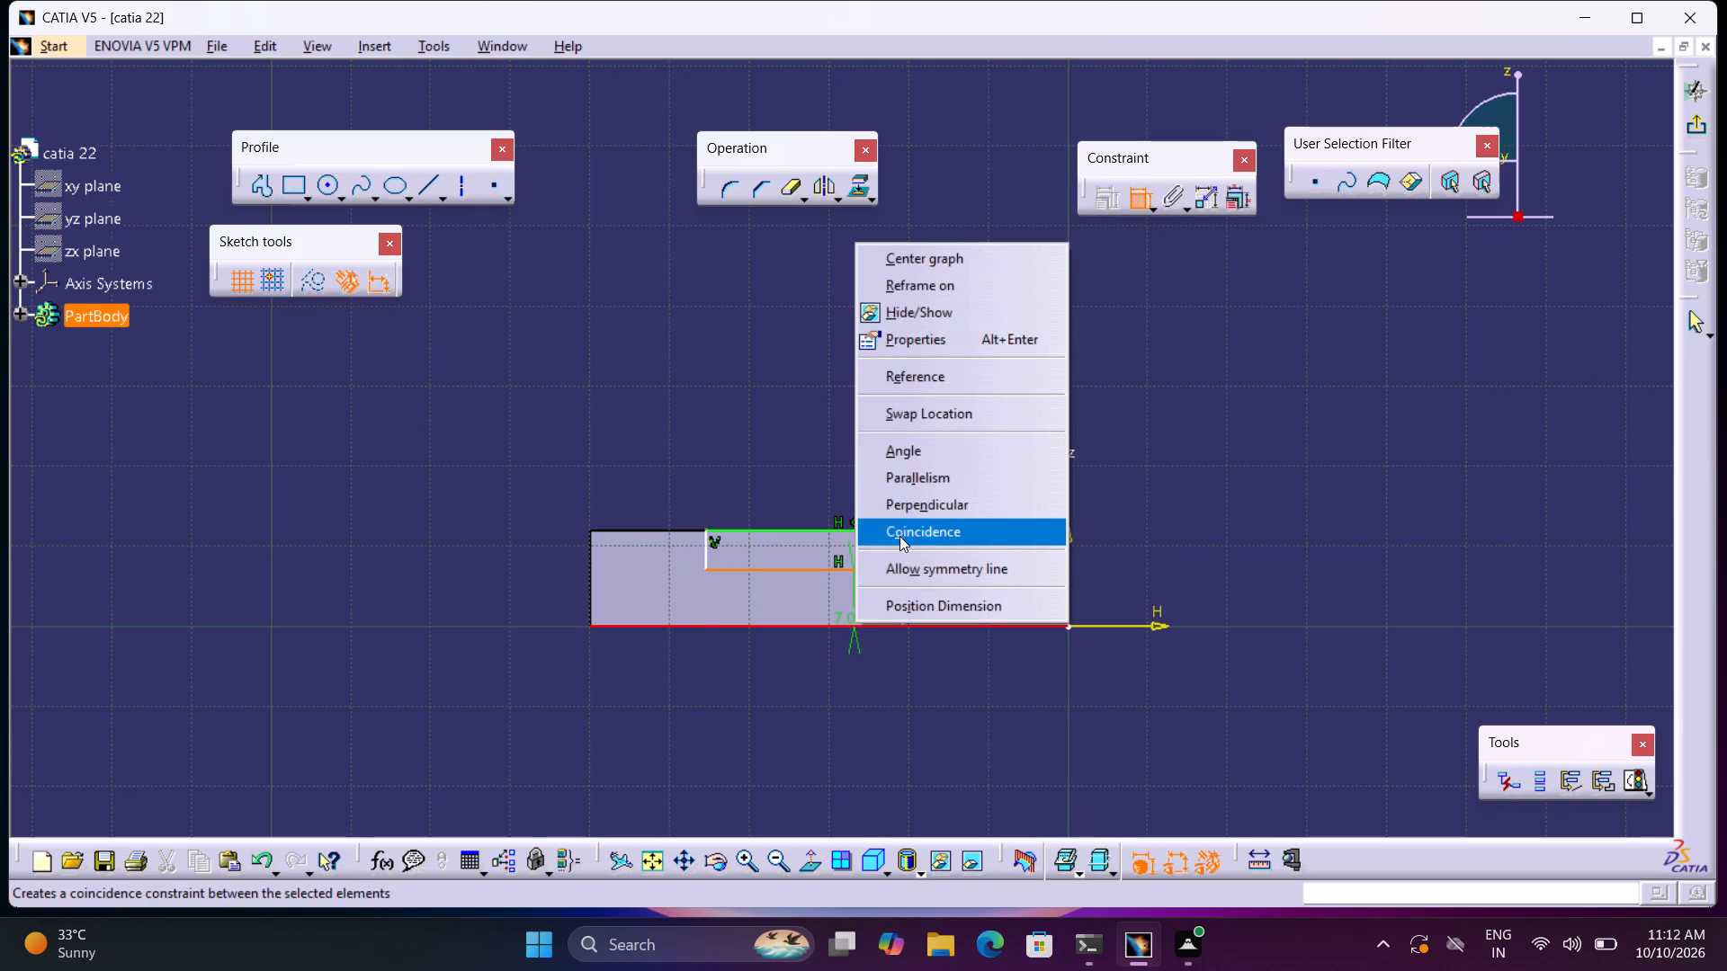
pyautogui.click(899, 533)
# Dimension the rectangle's upper horizontal side and set its length to 30 mm.
pyautogui.click(925, 526)
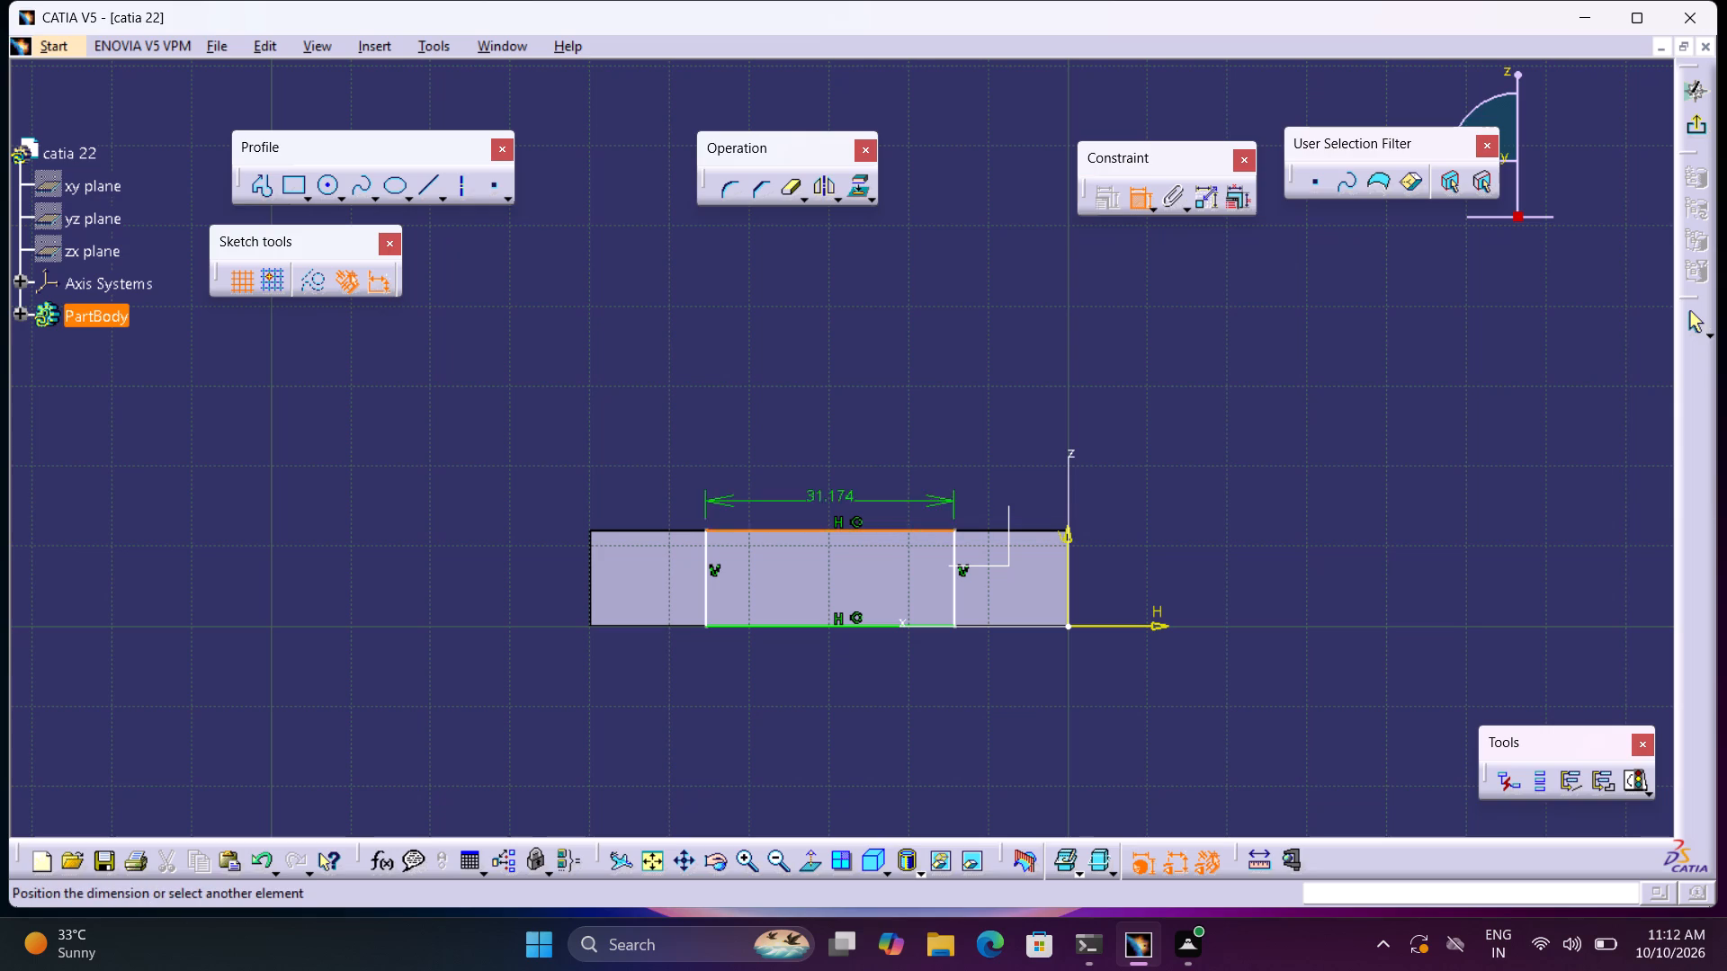
pyautogui.click(901, 470)
pyautogui.doubleClick(901, 463)
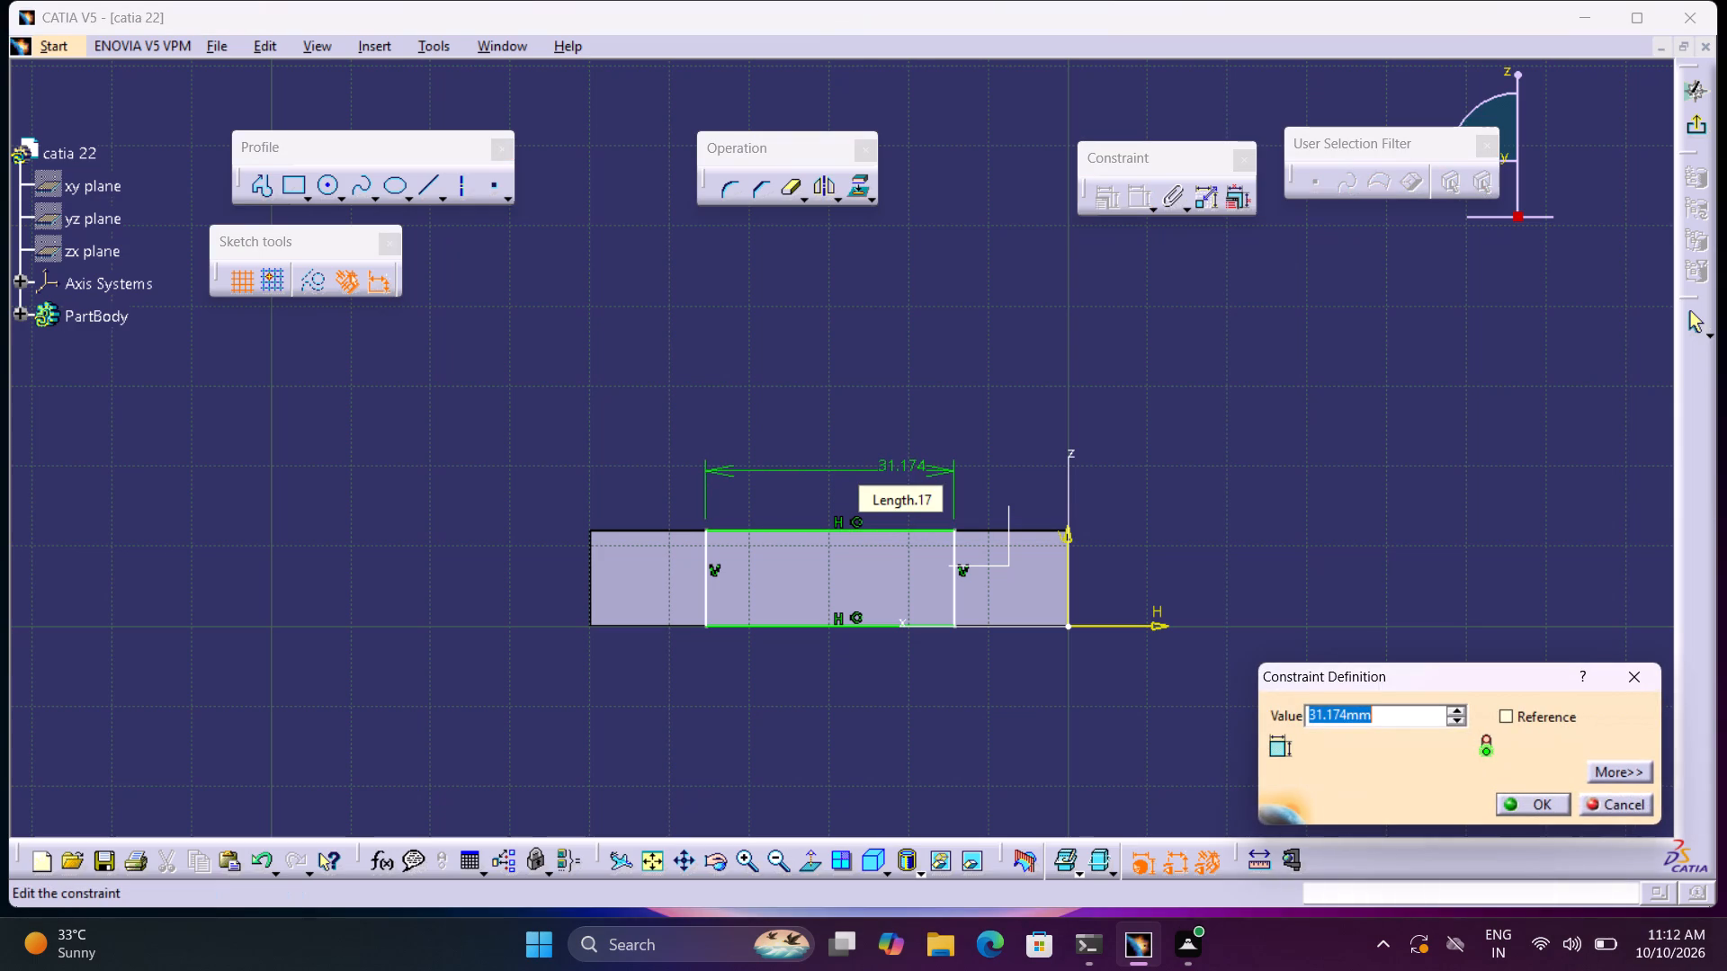
pyautogui.write('30')
pyautogui.press('Return')
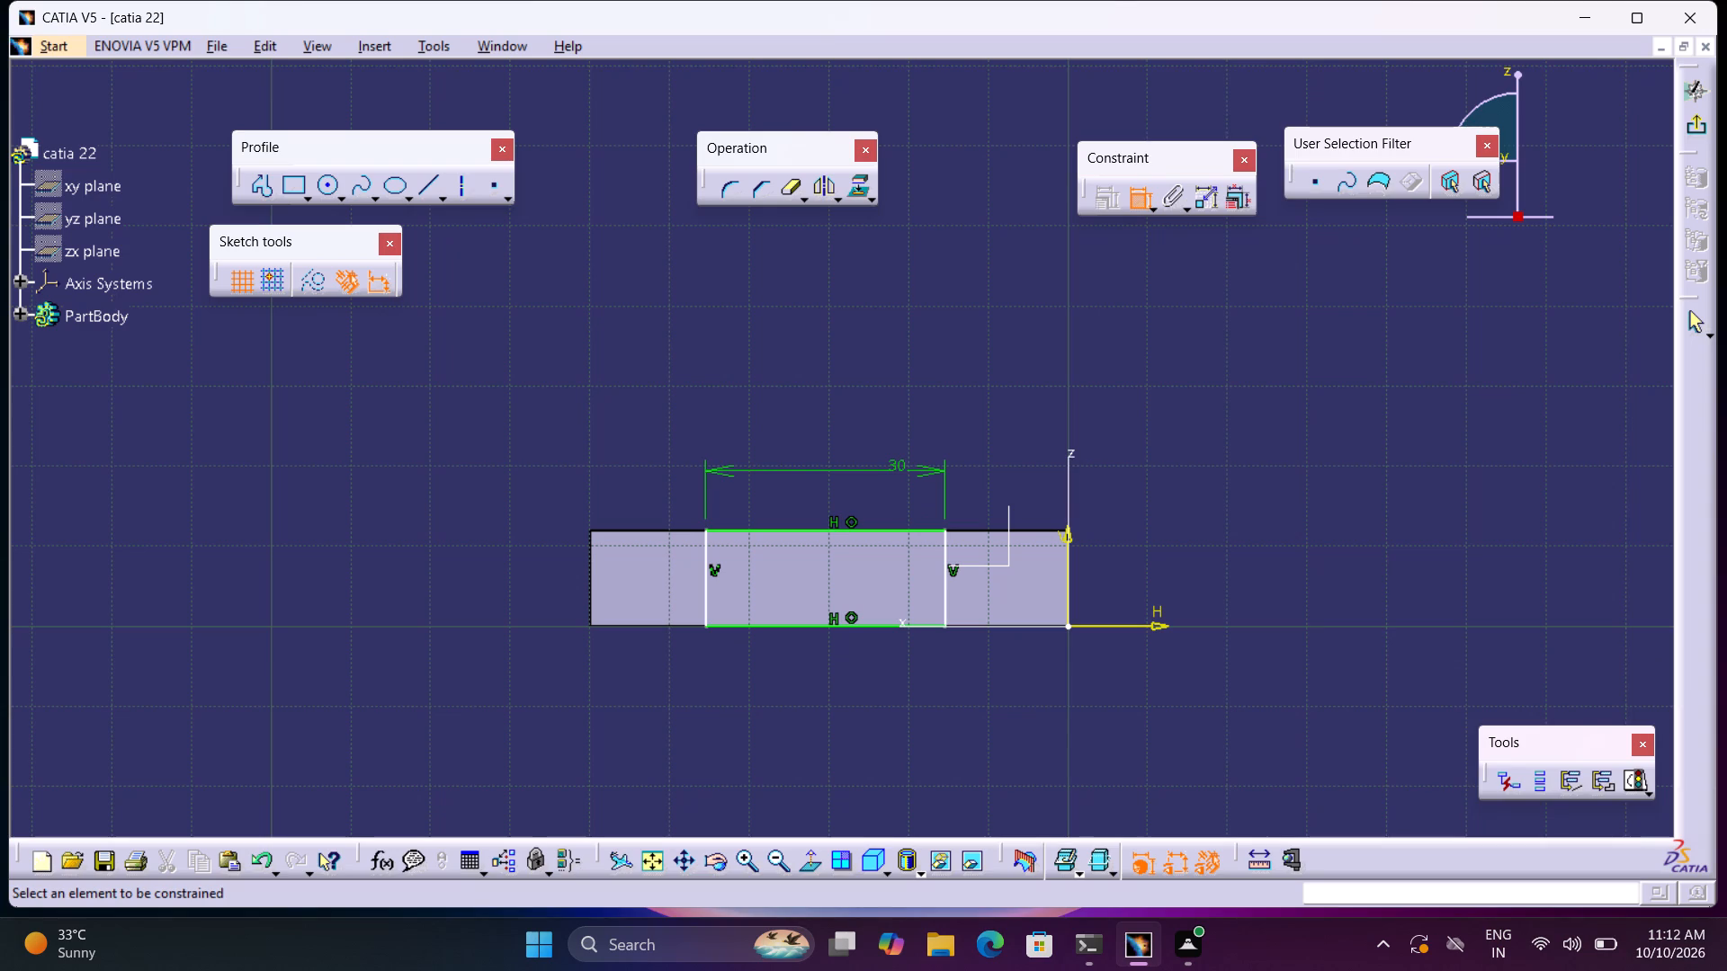
# Dimension the offset between the rectangle's vertical side nearest the origin and the sketch's vertical axis, and set it to 15 mm.
pyautogui.click(941, 545)
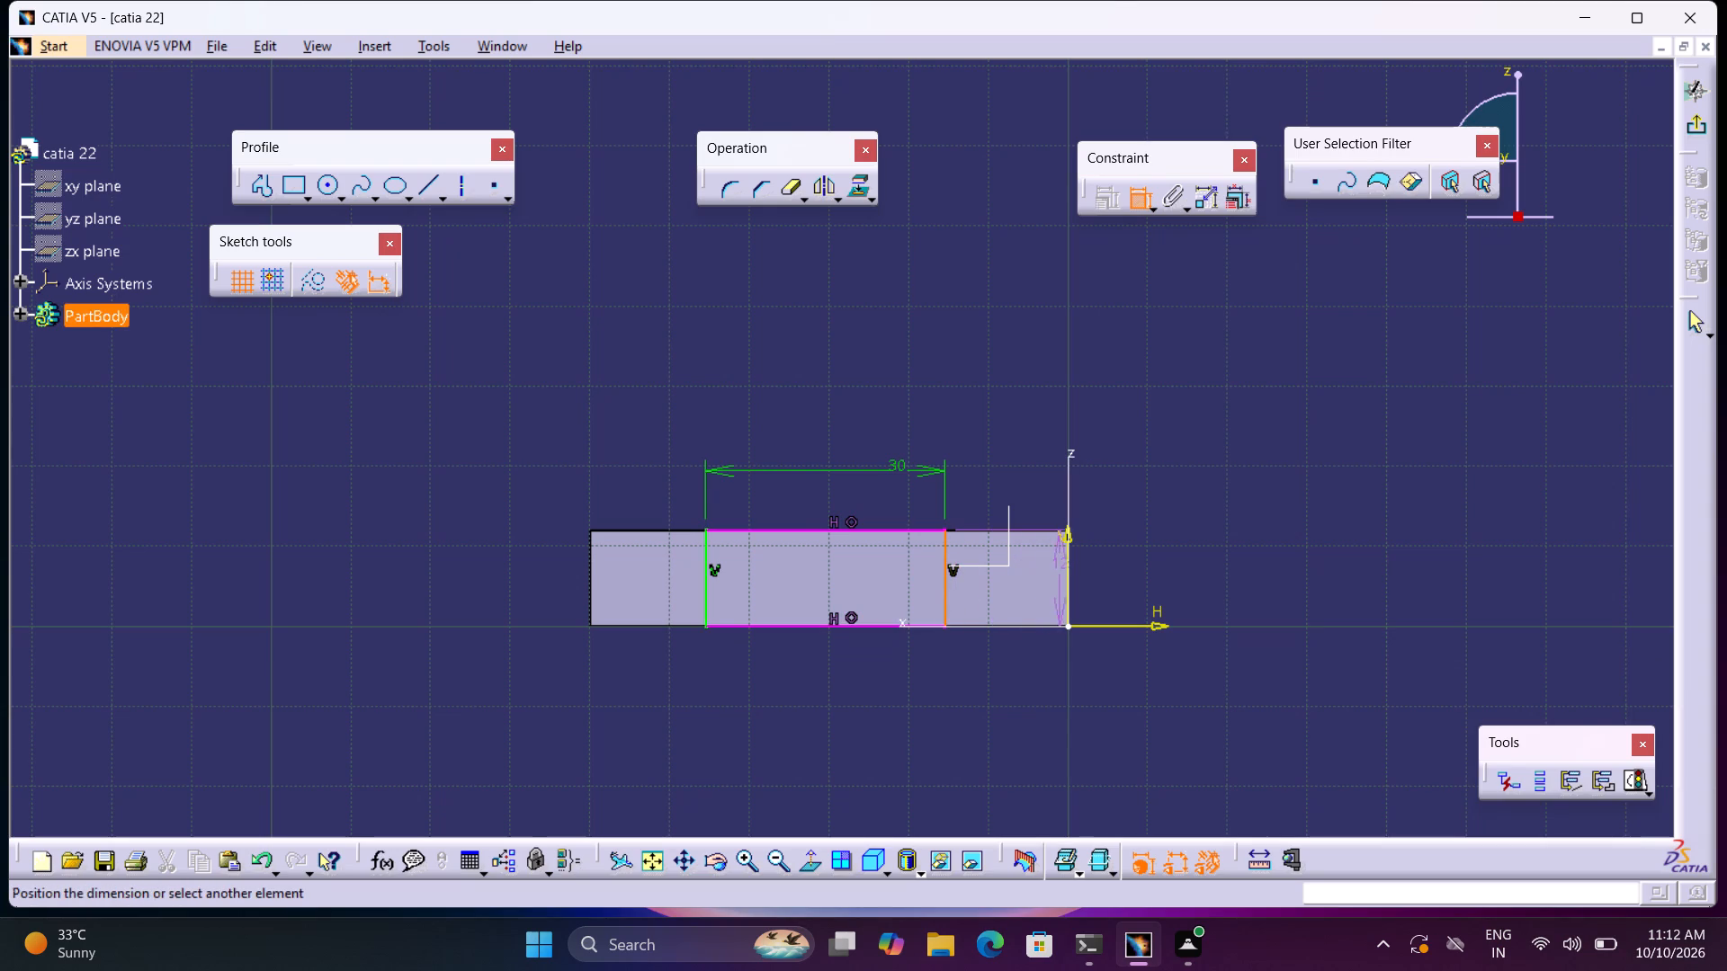
pyautogui.click(1066, 571)
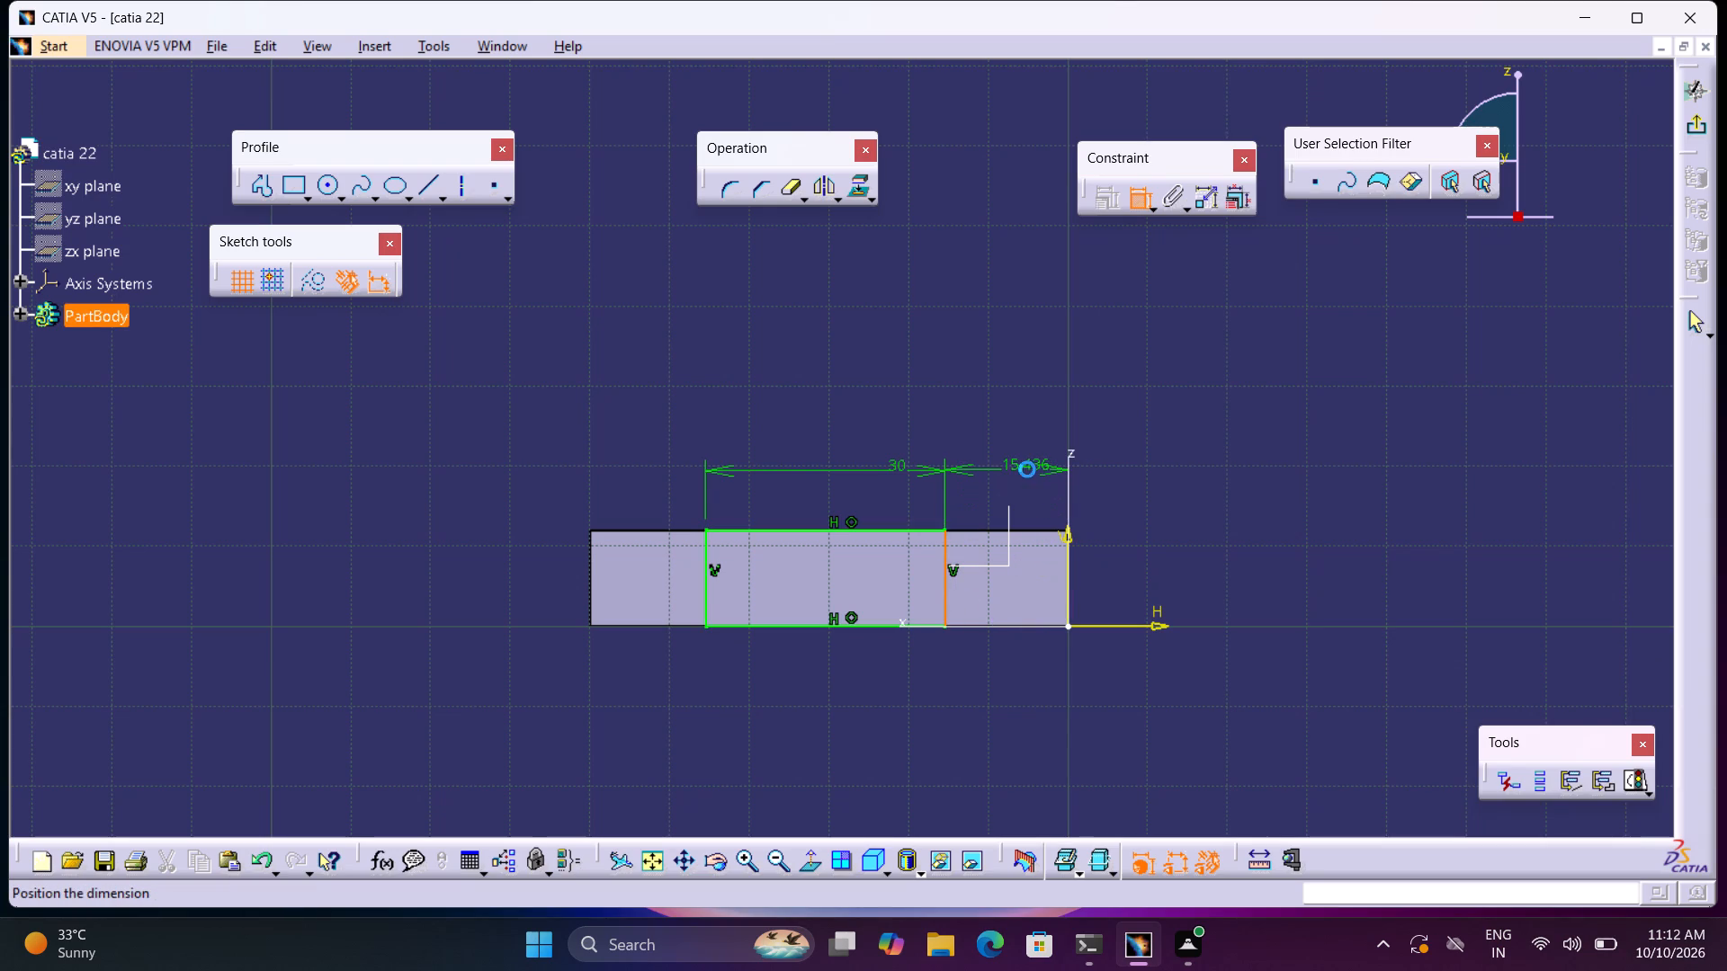
pyautogui.click(1027, 469)
pyautogui.doubleClick(1025, 466)
pyautogui.write('20')
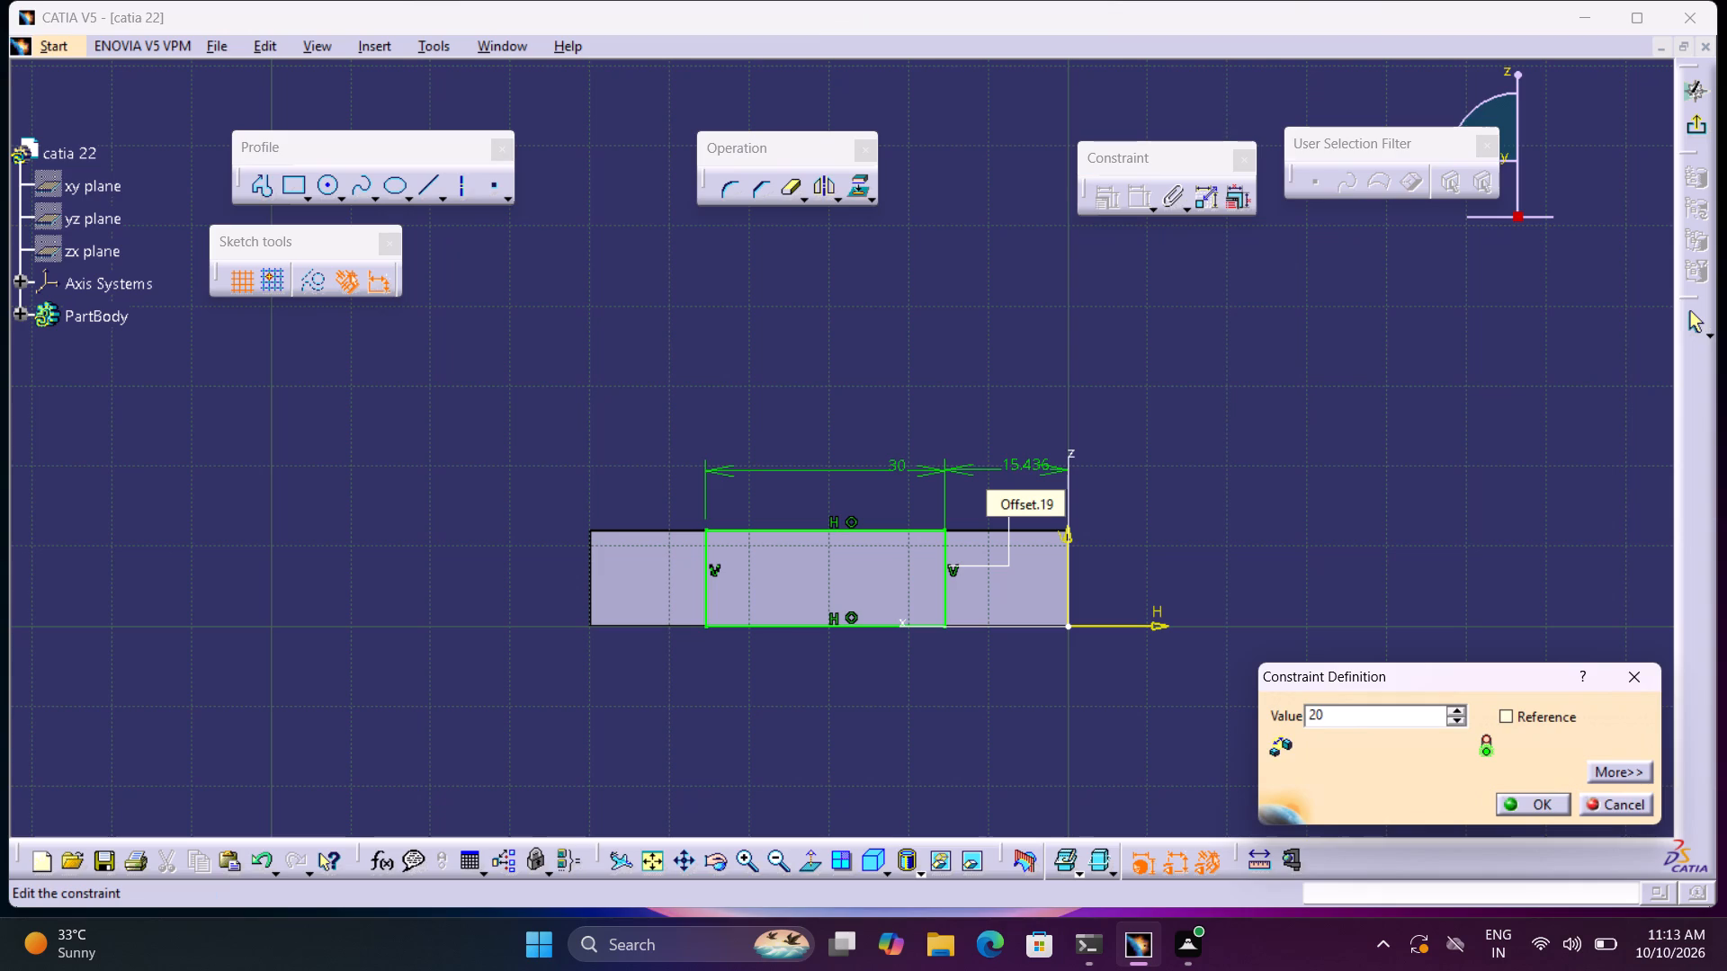
pyautogui.press('BackSpace')
pyautogui.press('BackSpace')
pyautogui.press('1')
pyautogui.press('5')
pyautogui.press('Return')
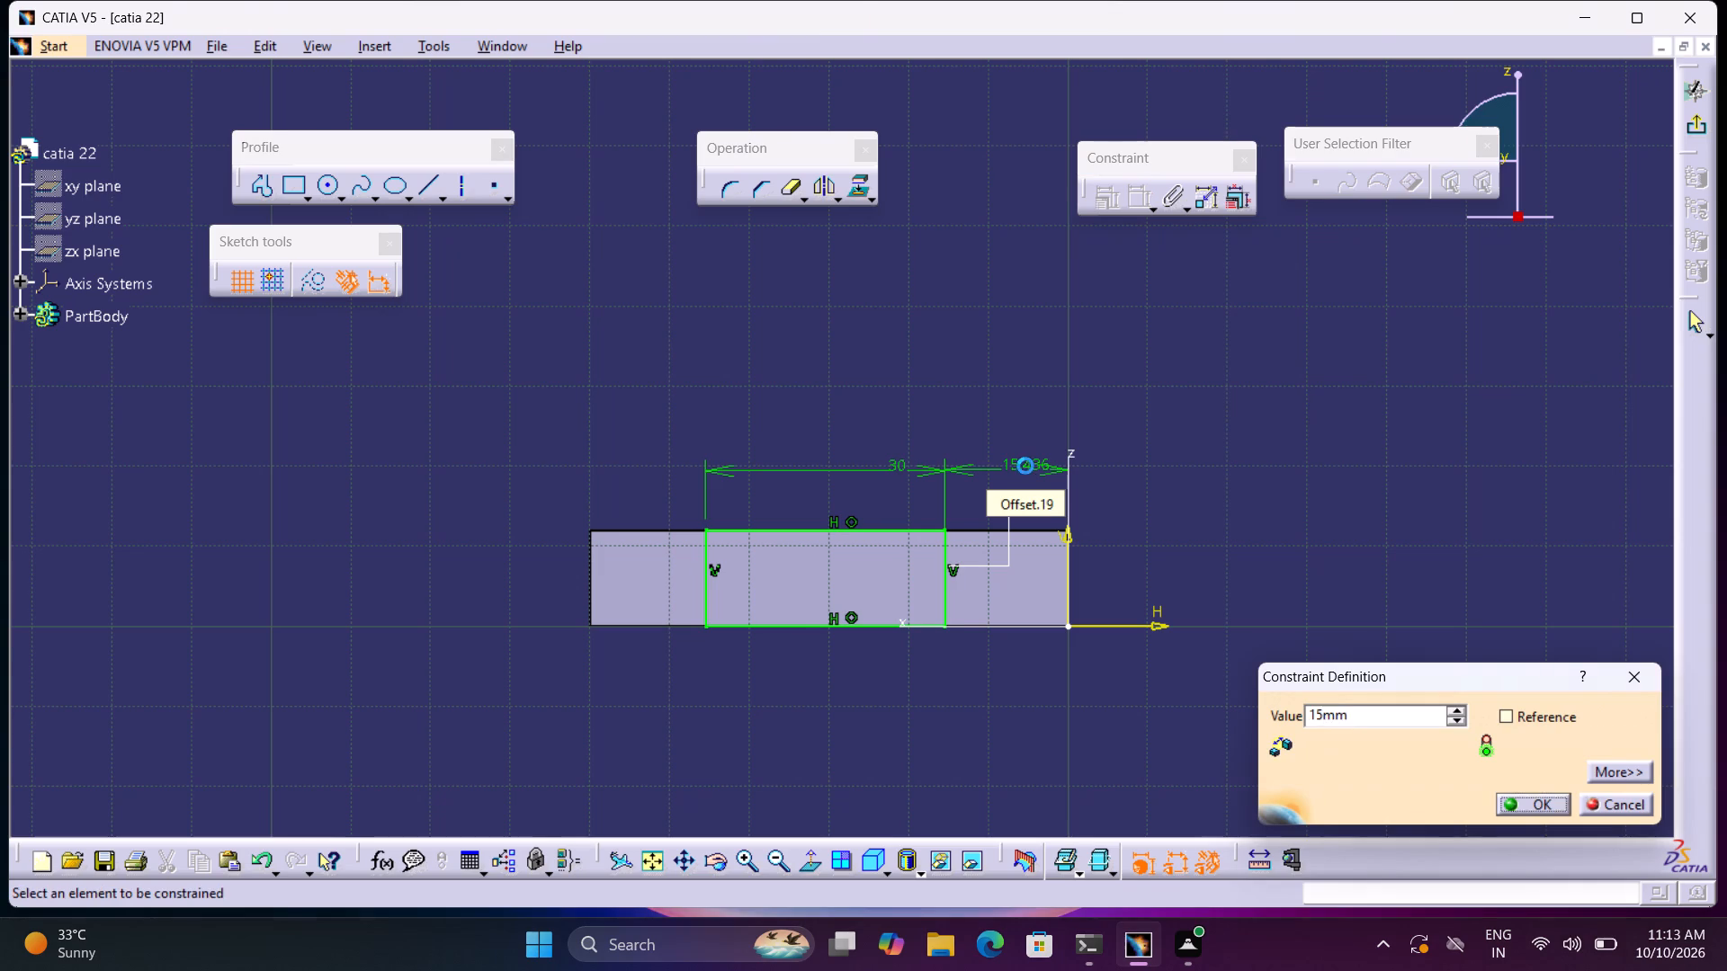
# Exit the sketch and cut the rectangle through the base as a Pocket with the limit type Up to next.
pyautogui.click(1693, 122)
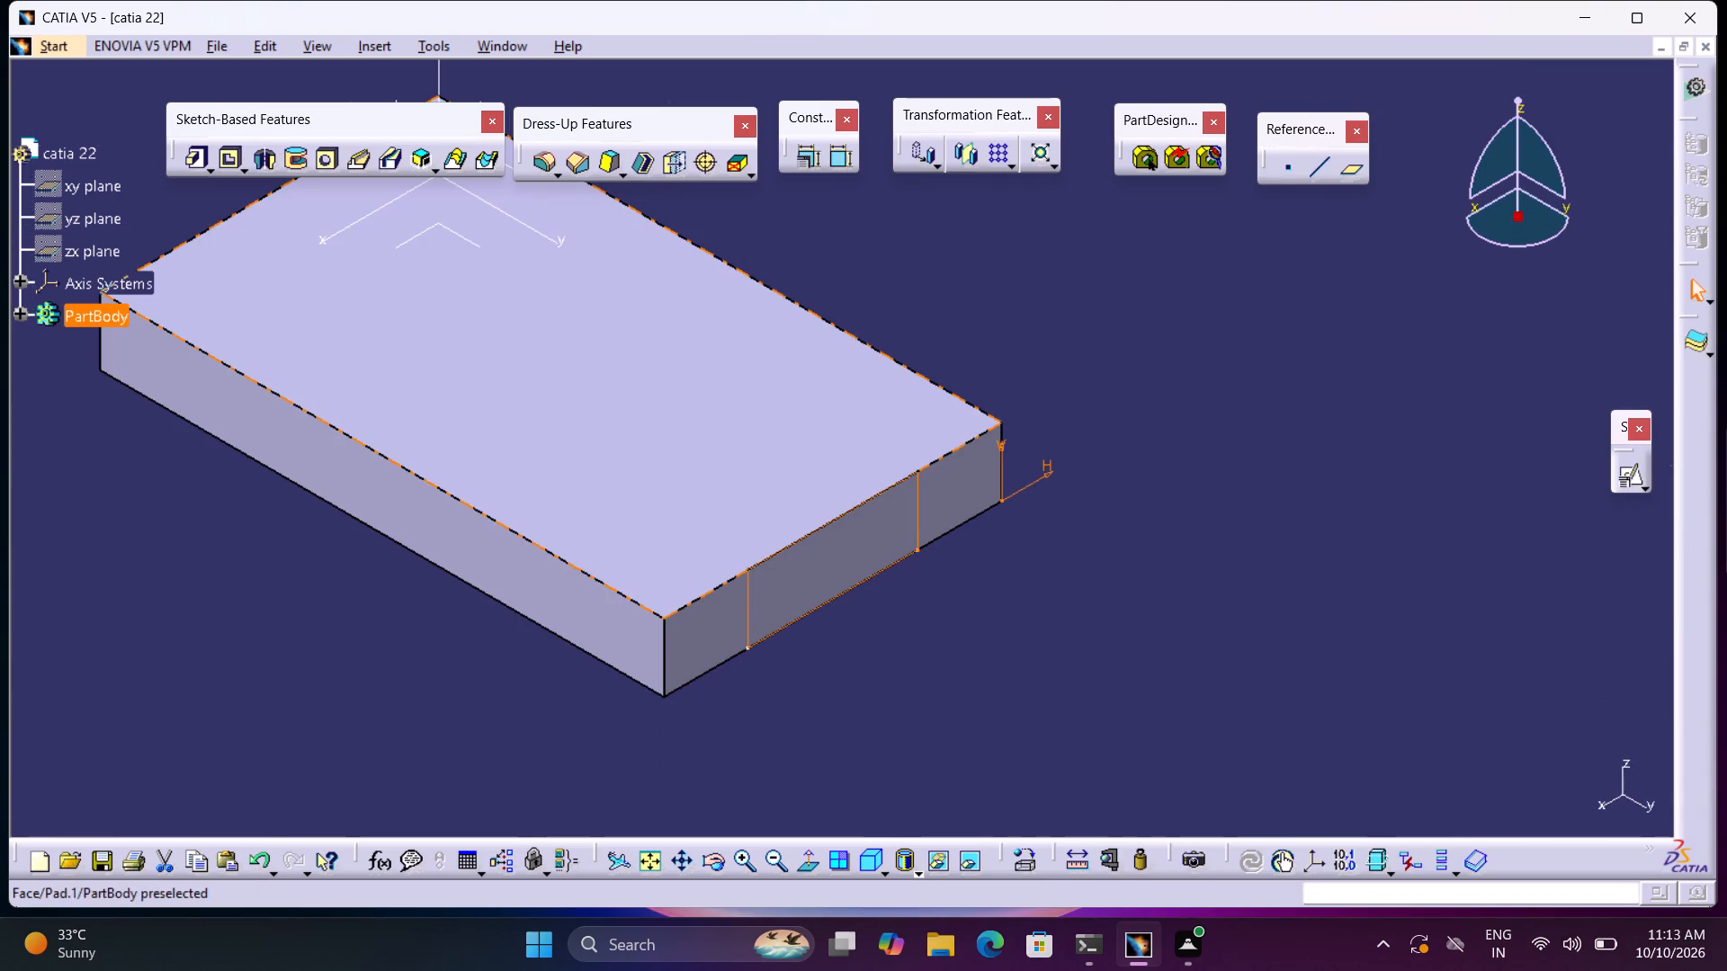
pyautogui.click(232, 151)
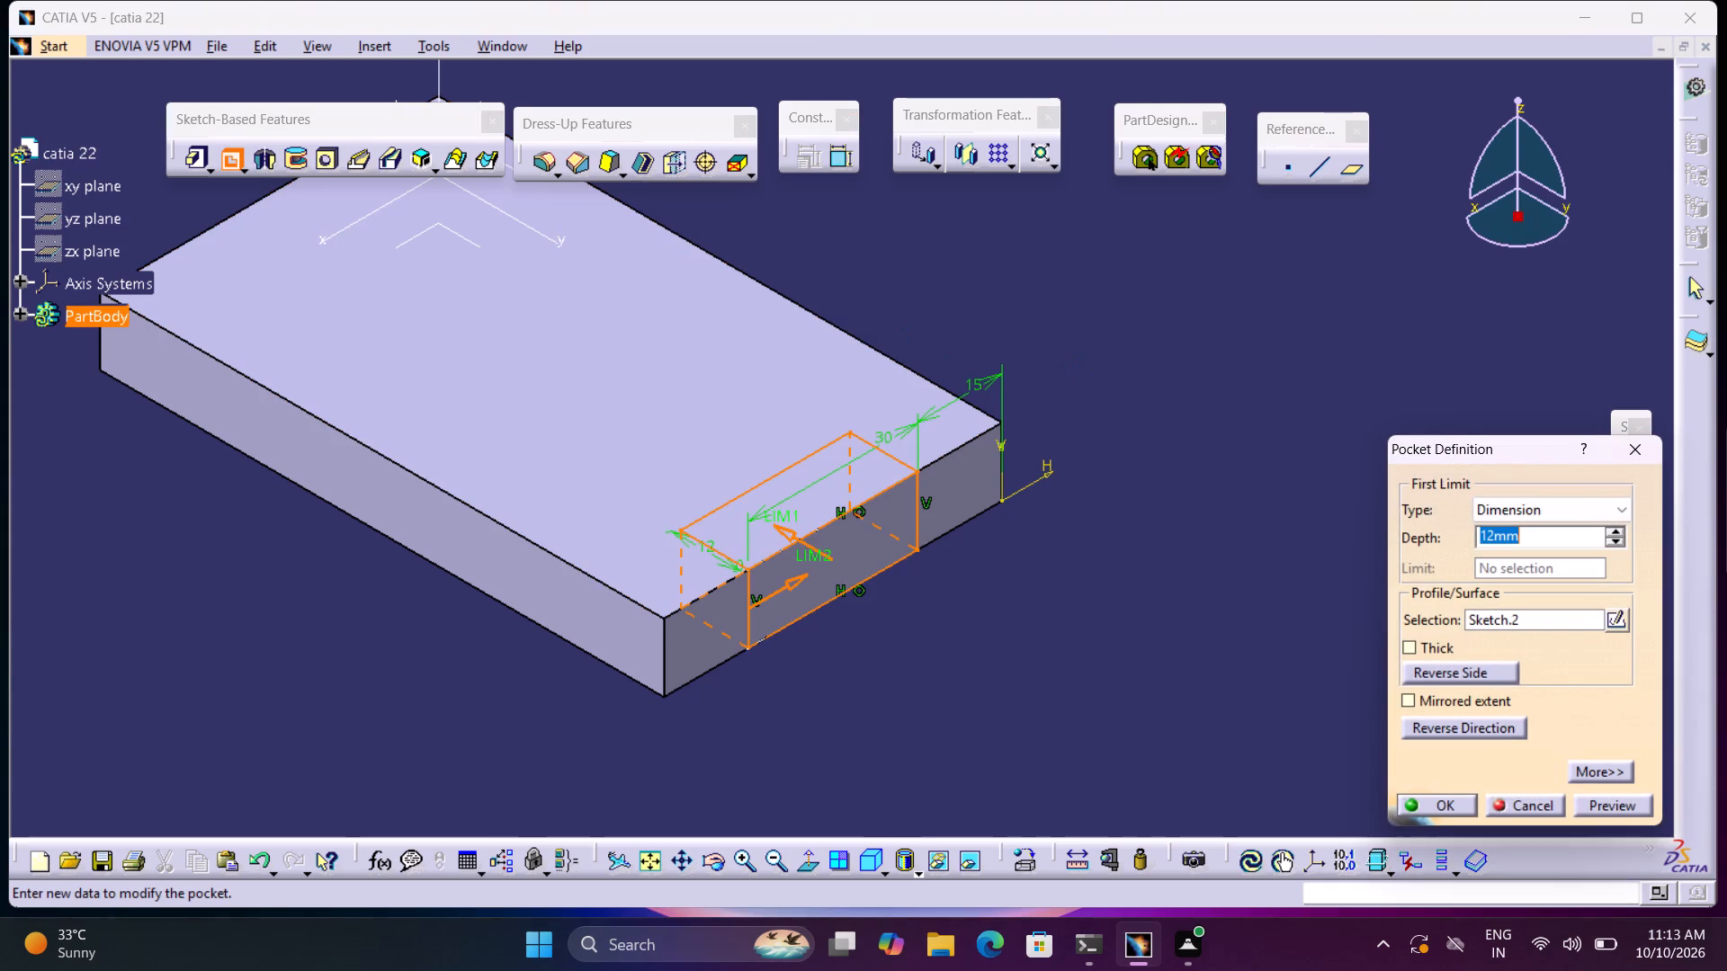
pyautogui.click(1536, 499)
pyautogui.click(1549, 543)
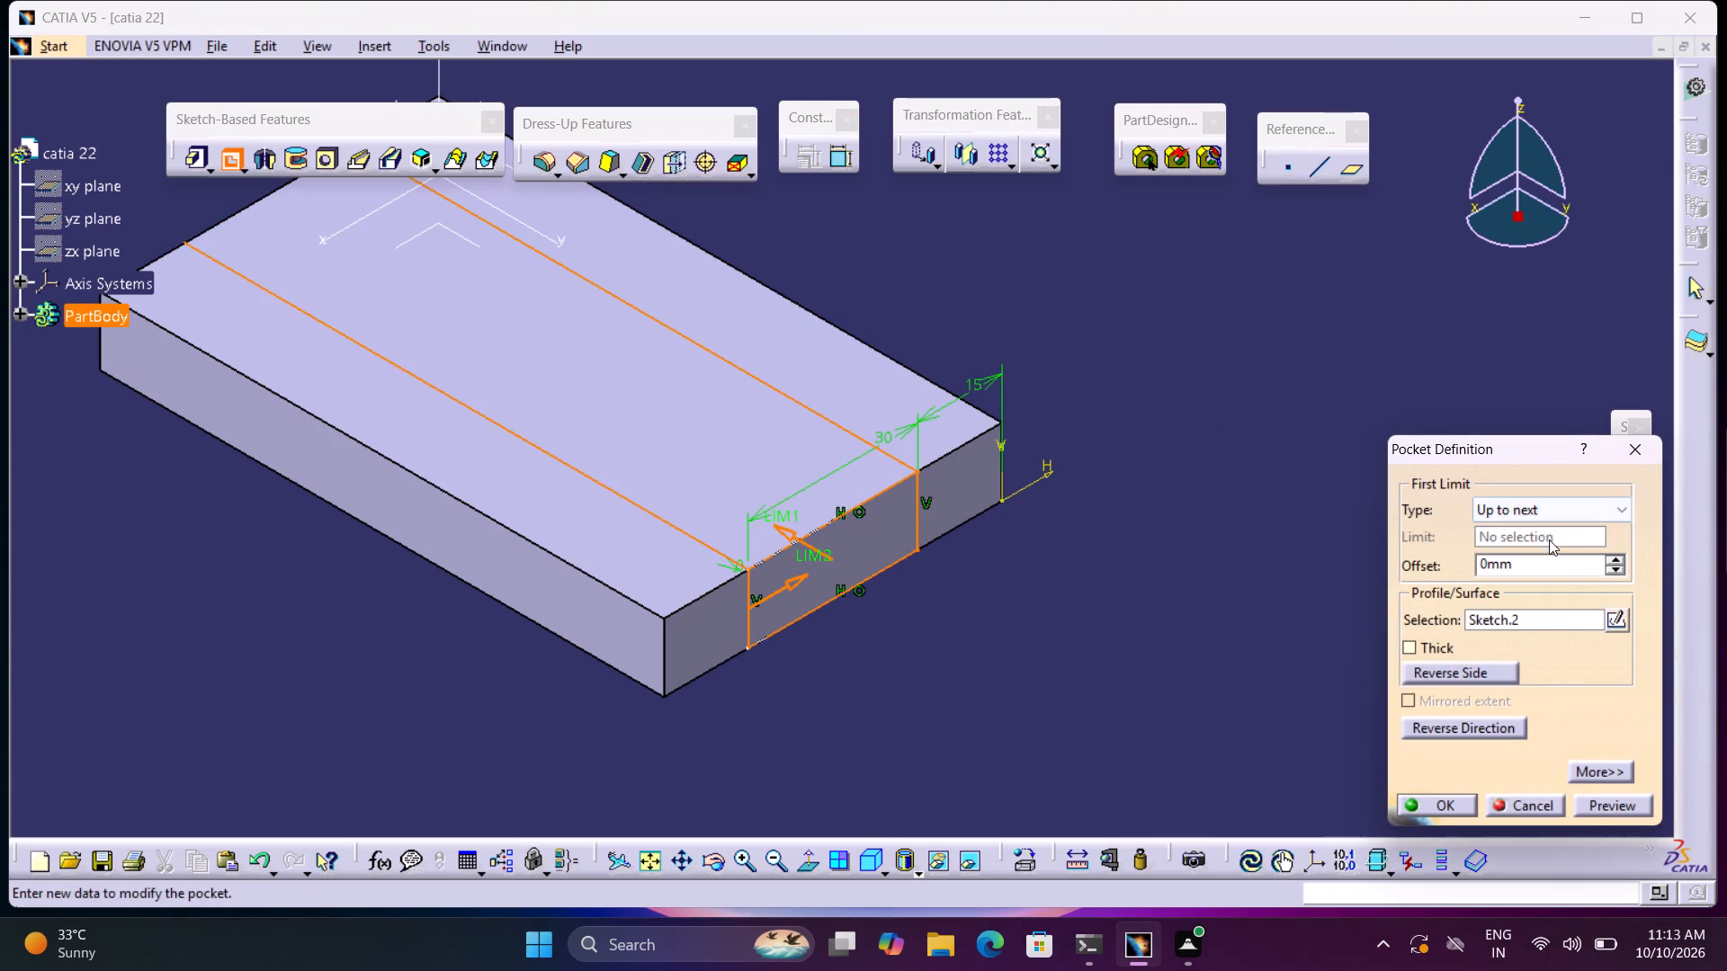
pyautogui.click(1451, 801)
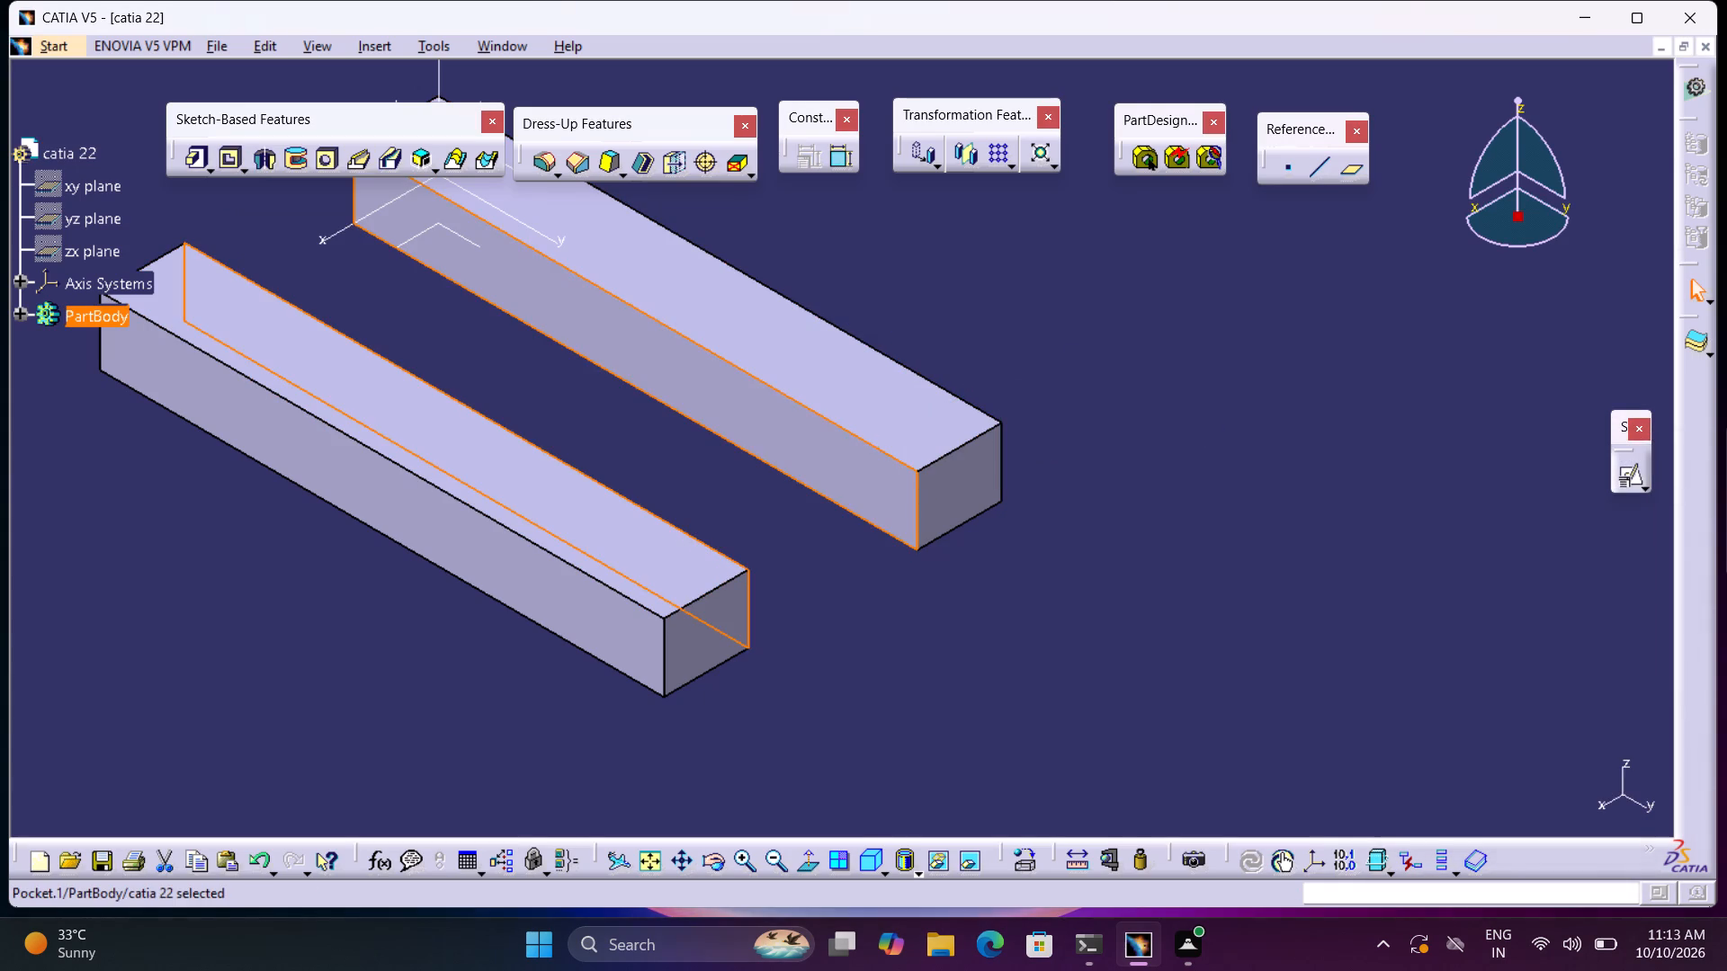
pyautogui.click(1325, 653)
# Create a positioned sketch on the end face of the remaining bar farther from the sketch origin, with implicit origin and orientation.
pyautogui.moveTo(1329, 476); pyautogui.dragTo(1317, 575, button='middle')
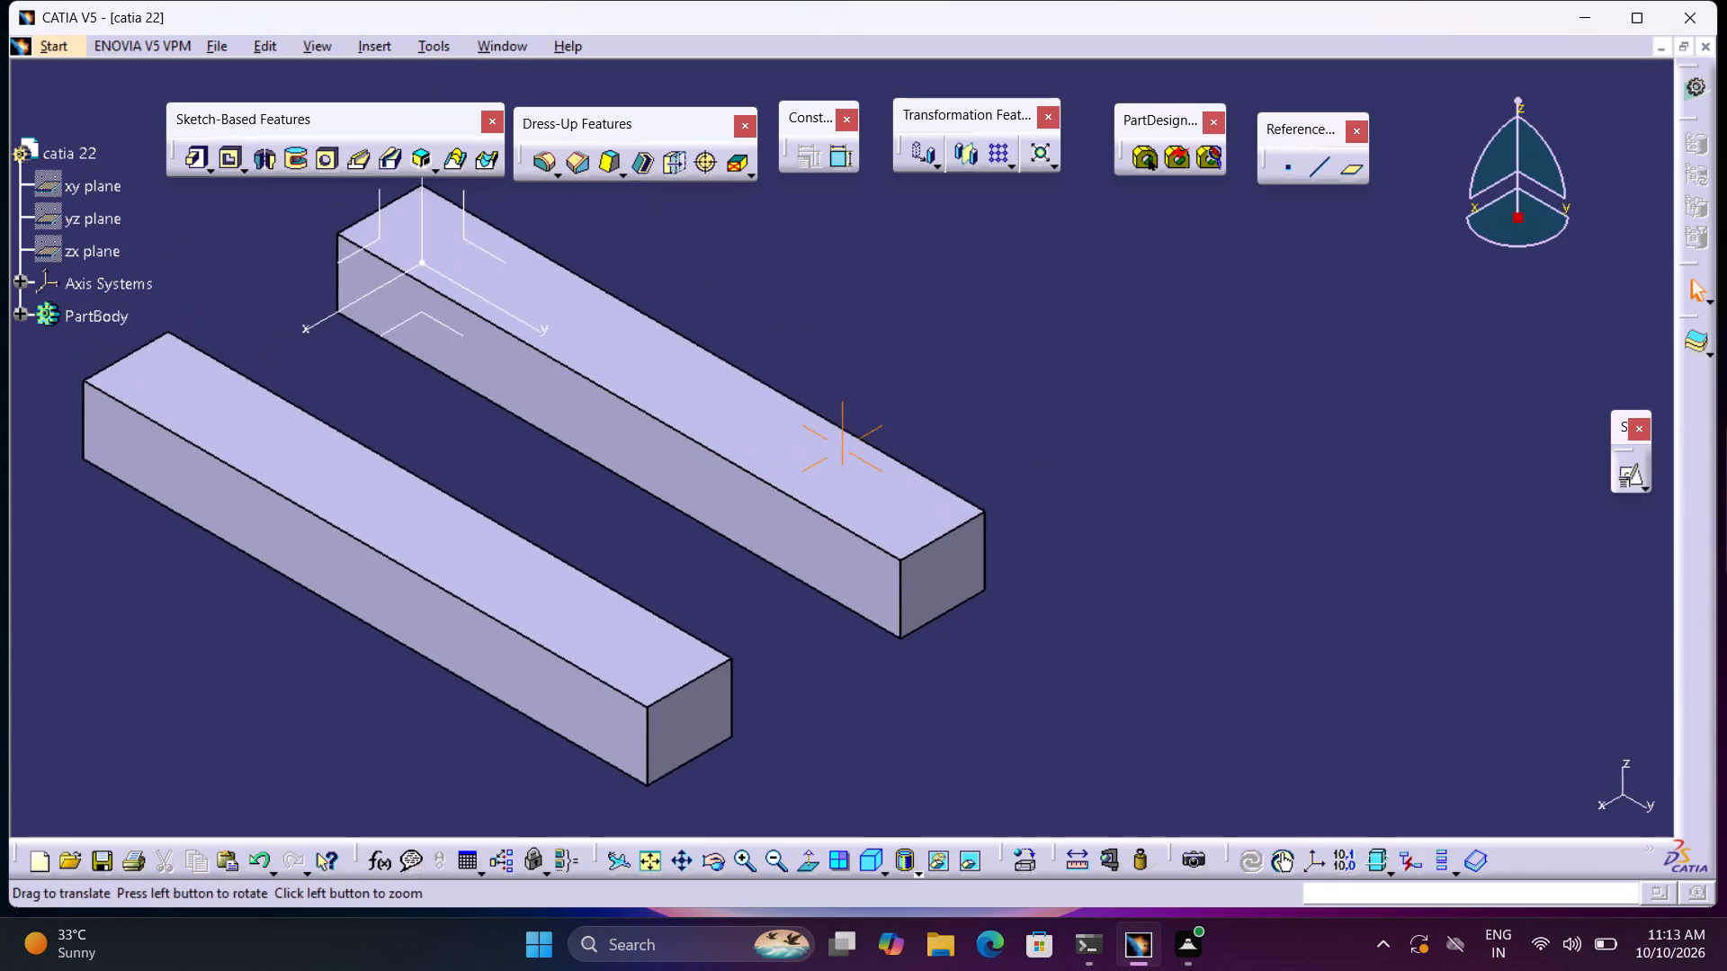
pyautogui.moveTo(1317, 575); pyautogui.dragTo(1323, 583, button='middle')
pyautogui.middleClick(1323, 583)
pyautogui.moveTo(669, 588); pyautogui.dragTo(1069, 628, button='middle')
pyautogui.scroll(1, 1069, 610)
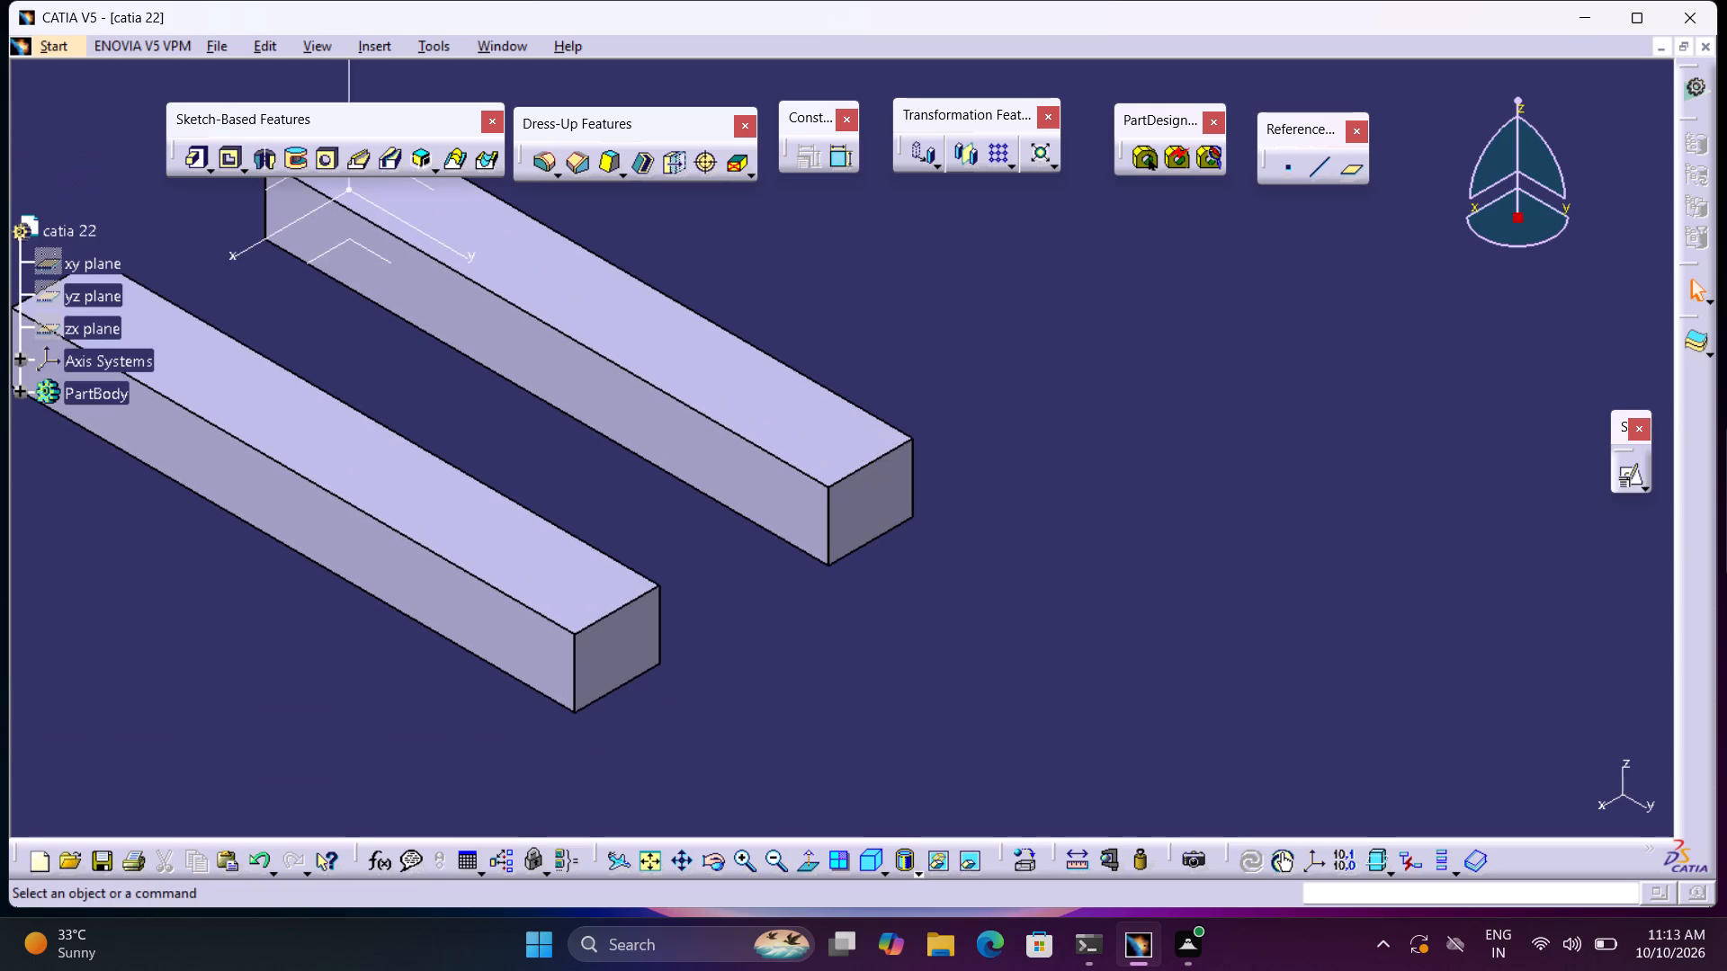
pyautogui.click(1625, 474)
pyautogui.click(633, 630)
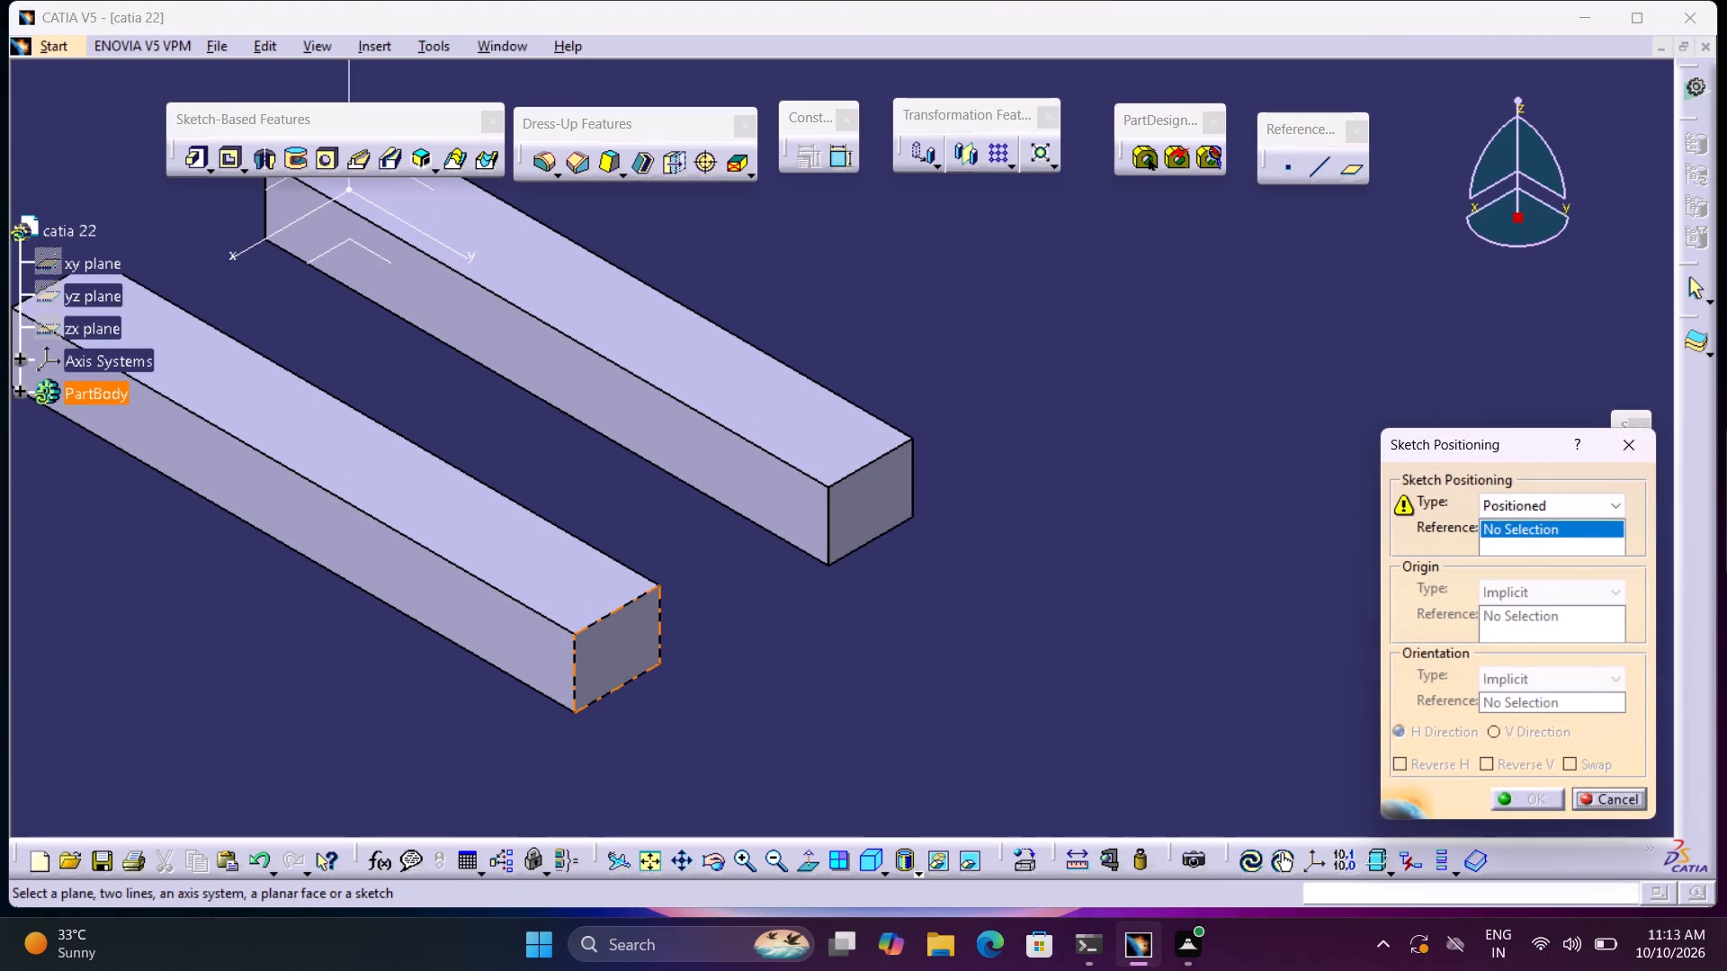
pyautogui.click(1523, 800)
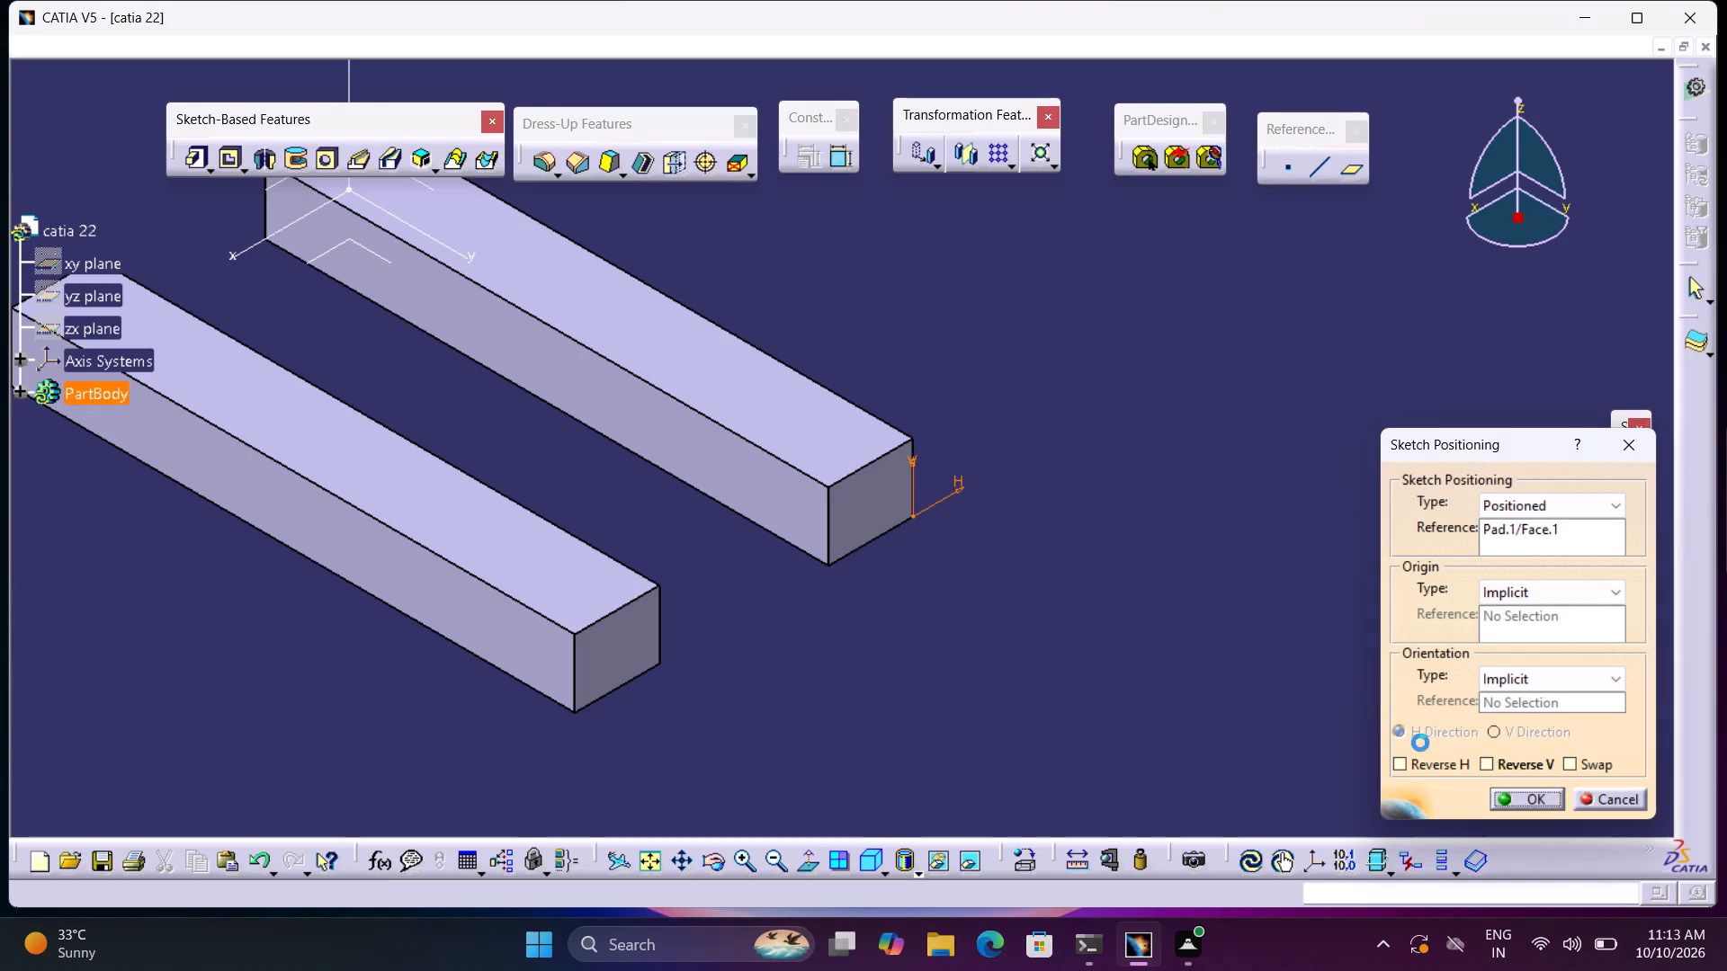
pyautogui.moveTo(774, 531); pyautogui.dragTo(800, 548, button='middle')
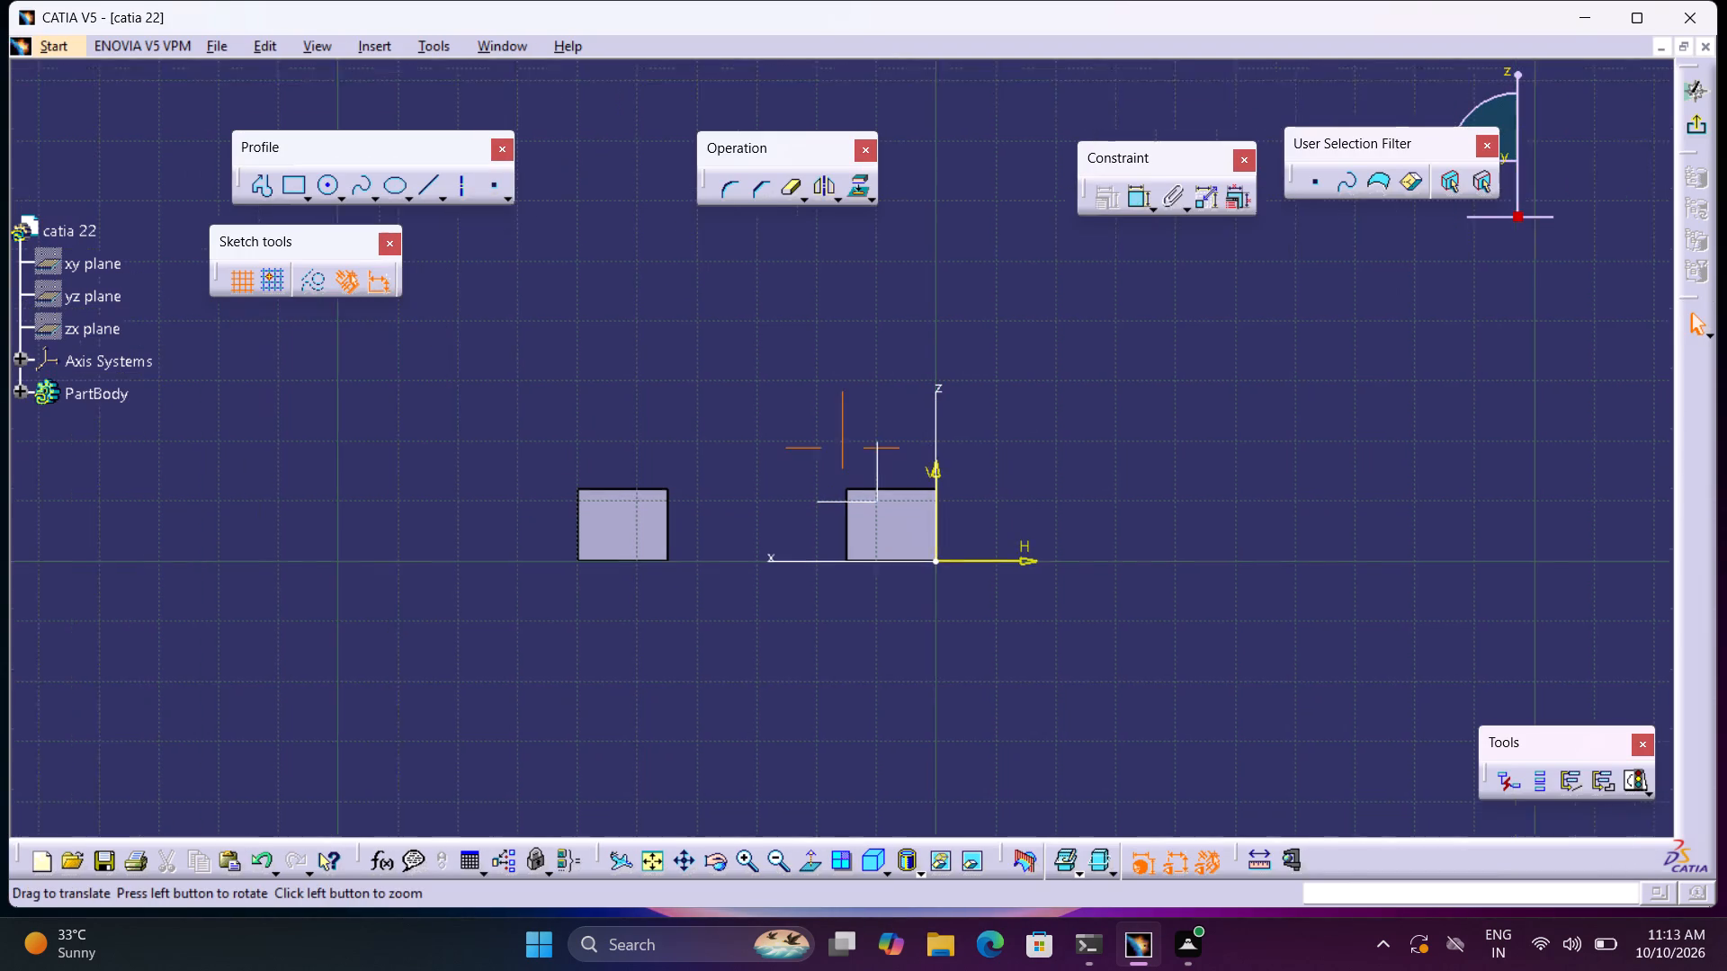
pyautogui.moveTo(800, 548); pyautogui.dragTo(858, 469, button='middle')
pyautogui.rightClick(855, 596)
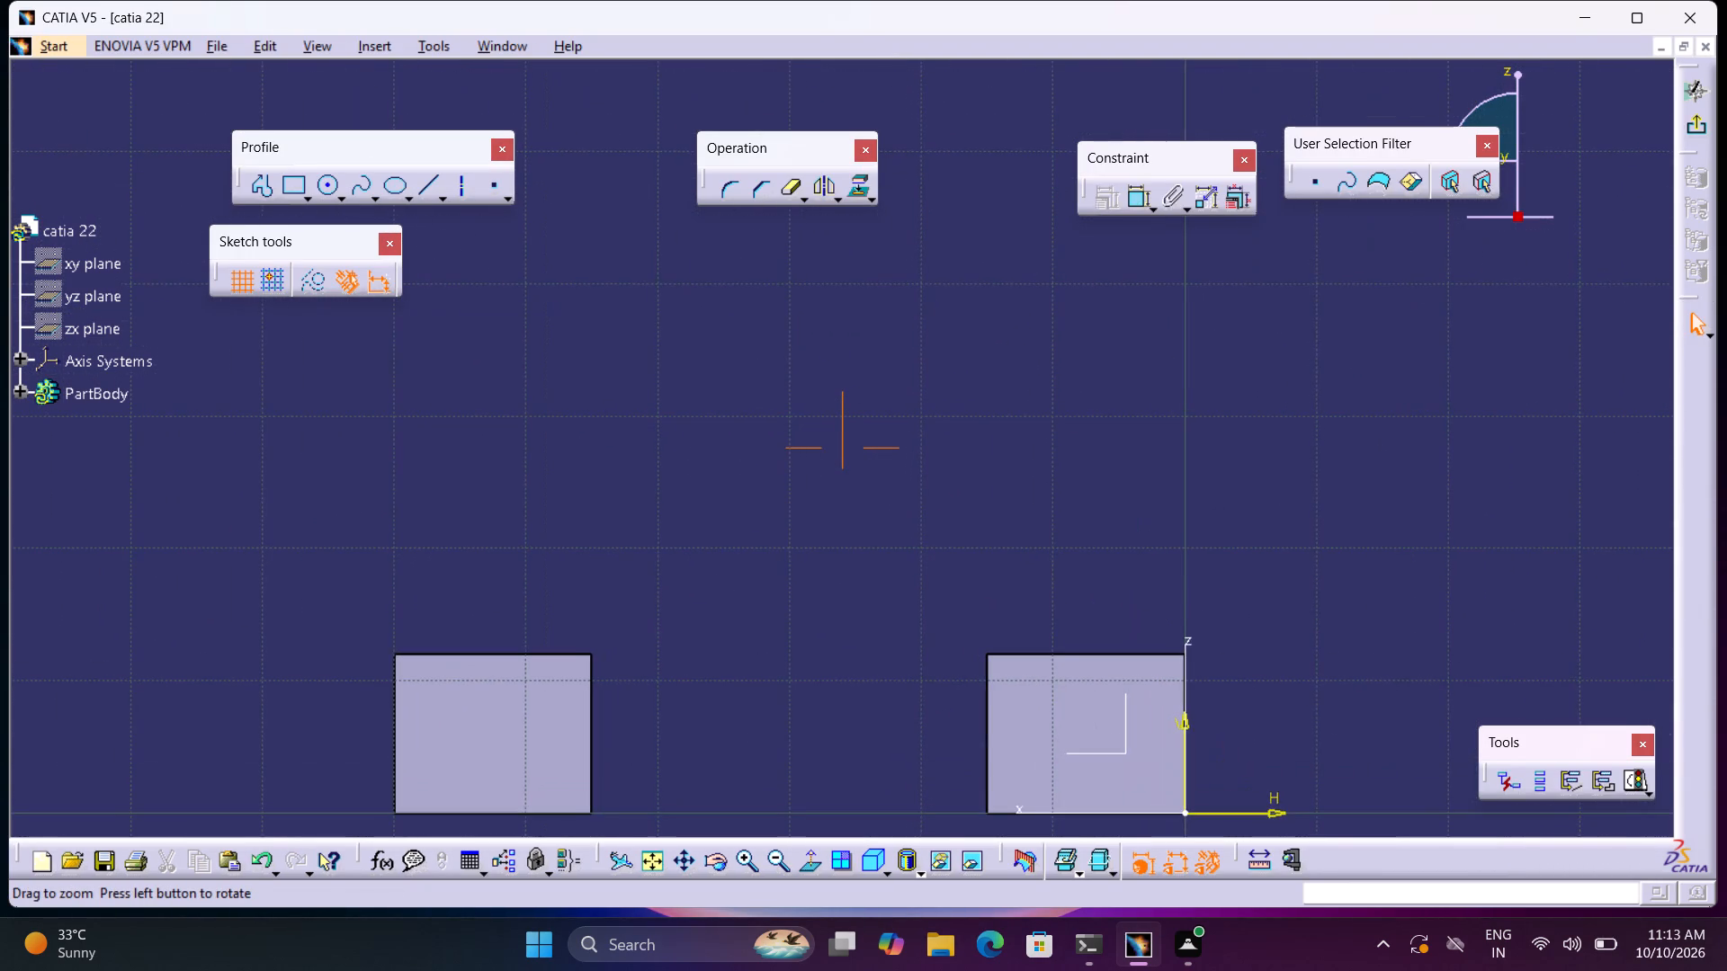
pyautogui.moveTo(867, 584); pyautogui.dragTo(1004, 523, button='middle')
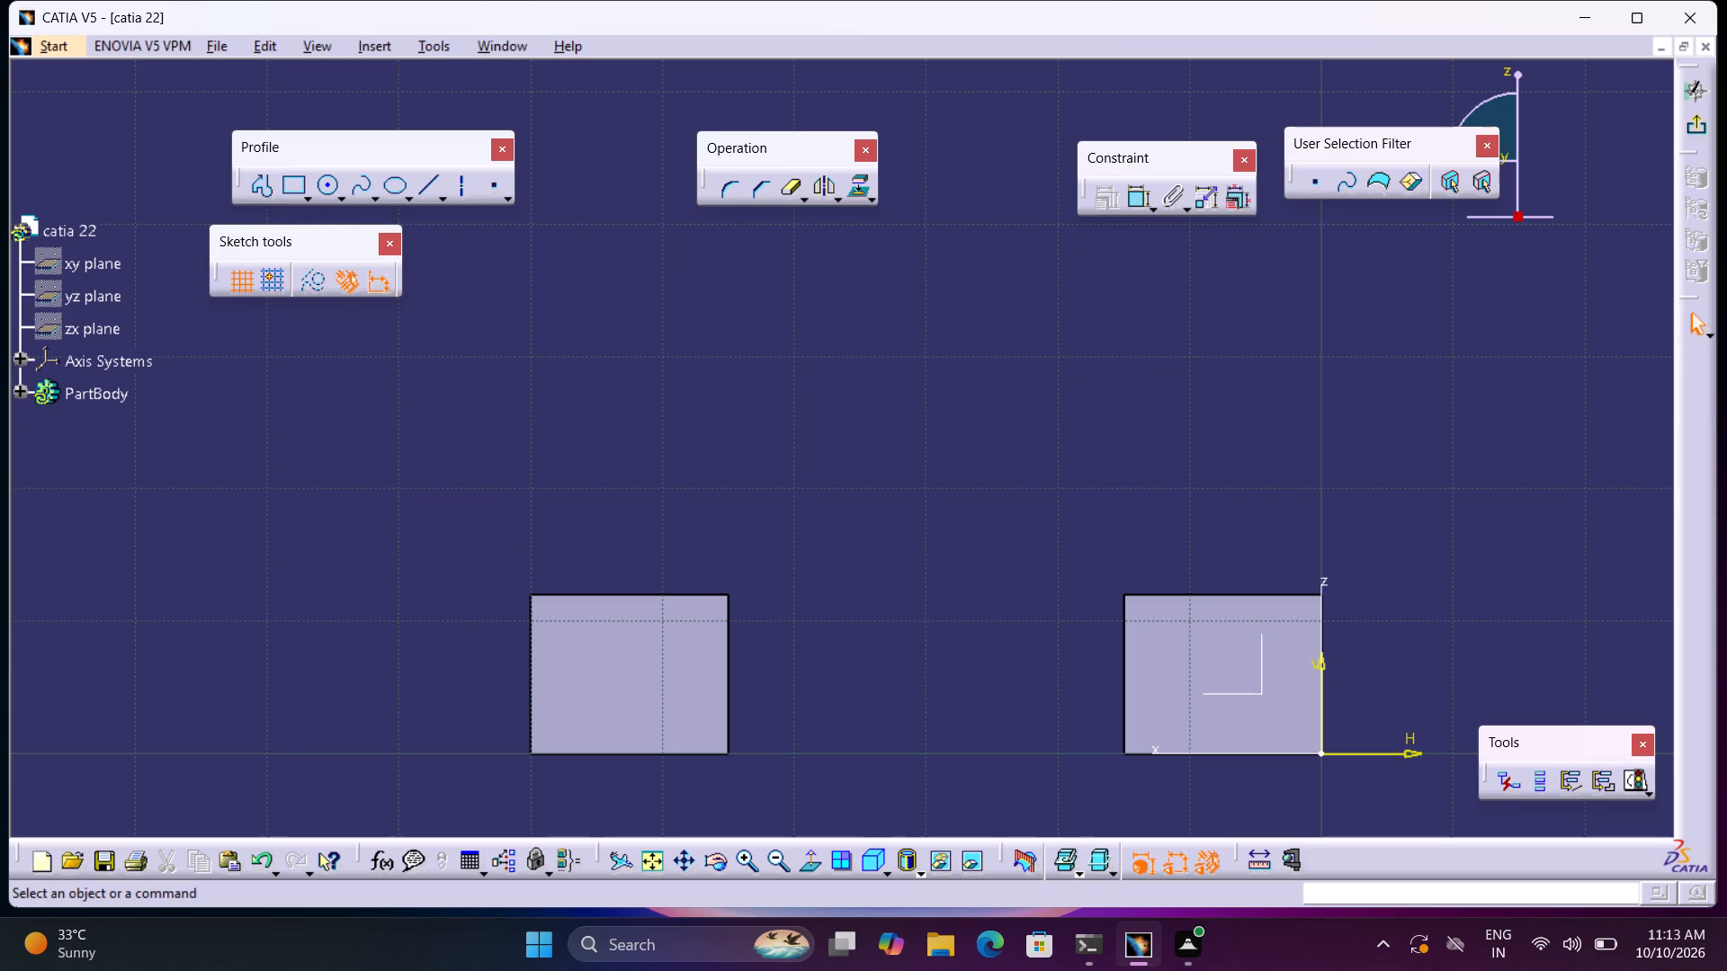
# Project the end face of the bar farther from the origin onto the sketch plane.
pyautogui.click(265, 189)
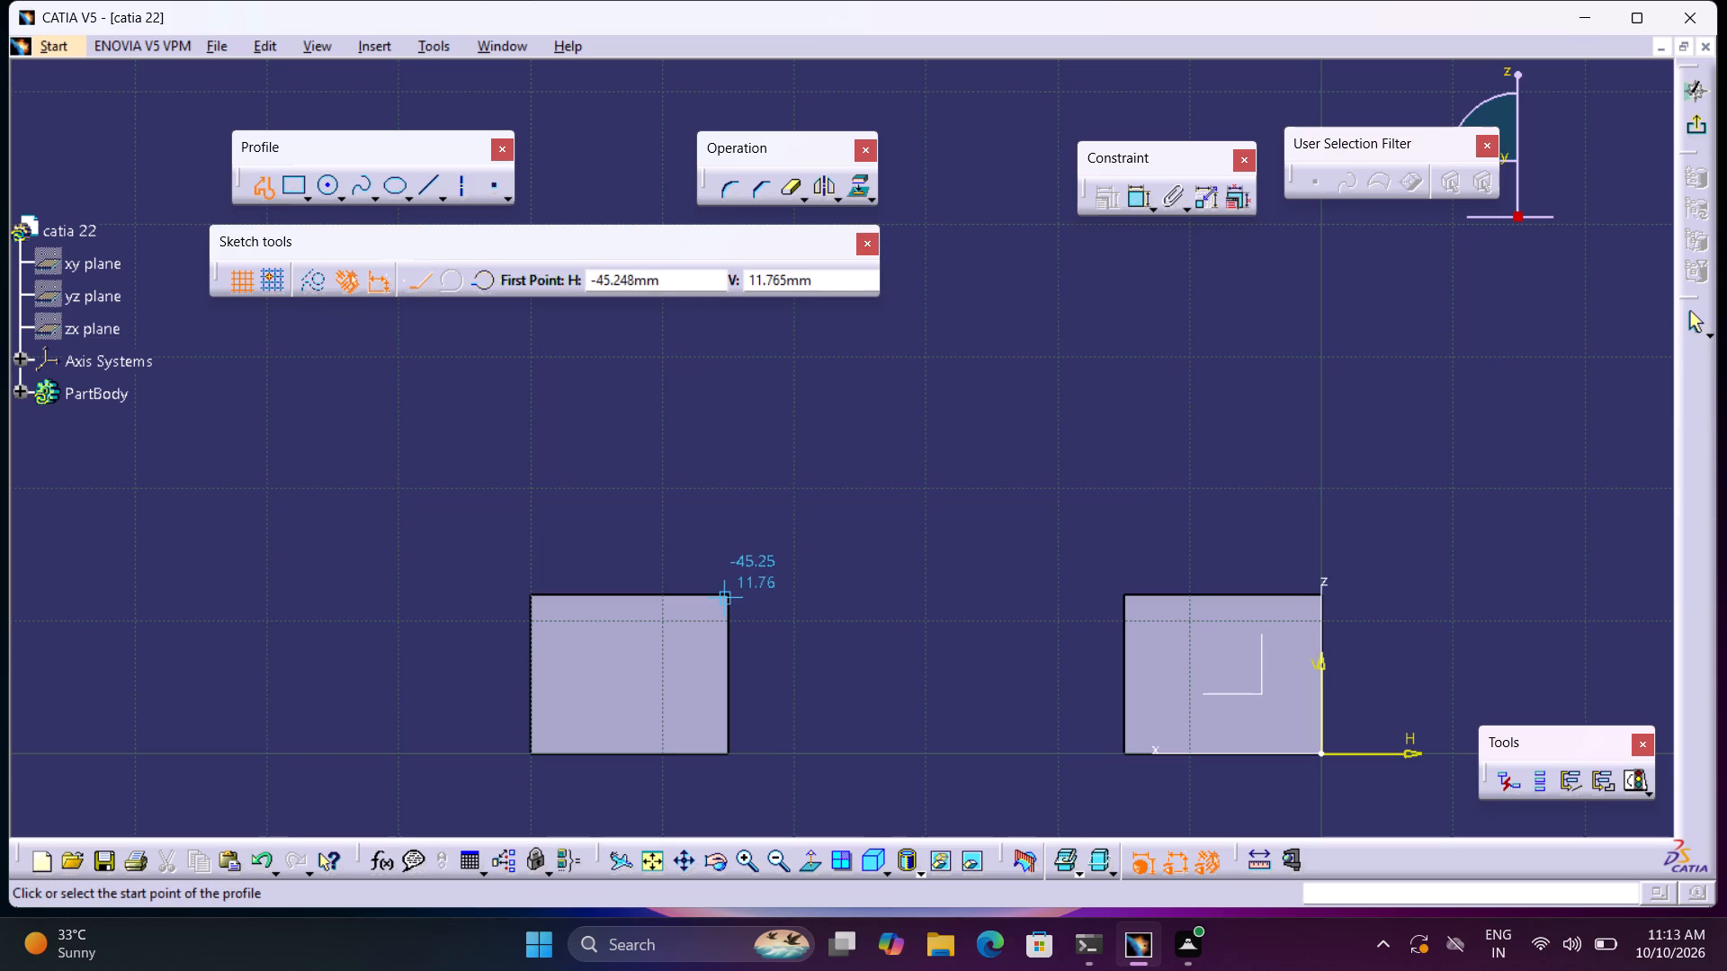
pyautogui.click(860, 183)
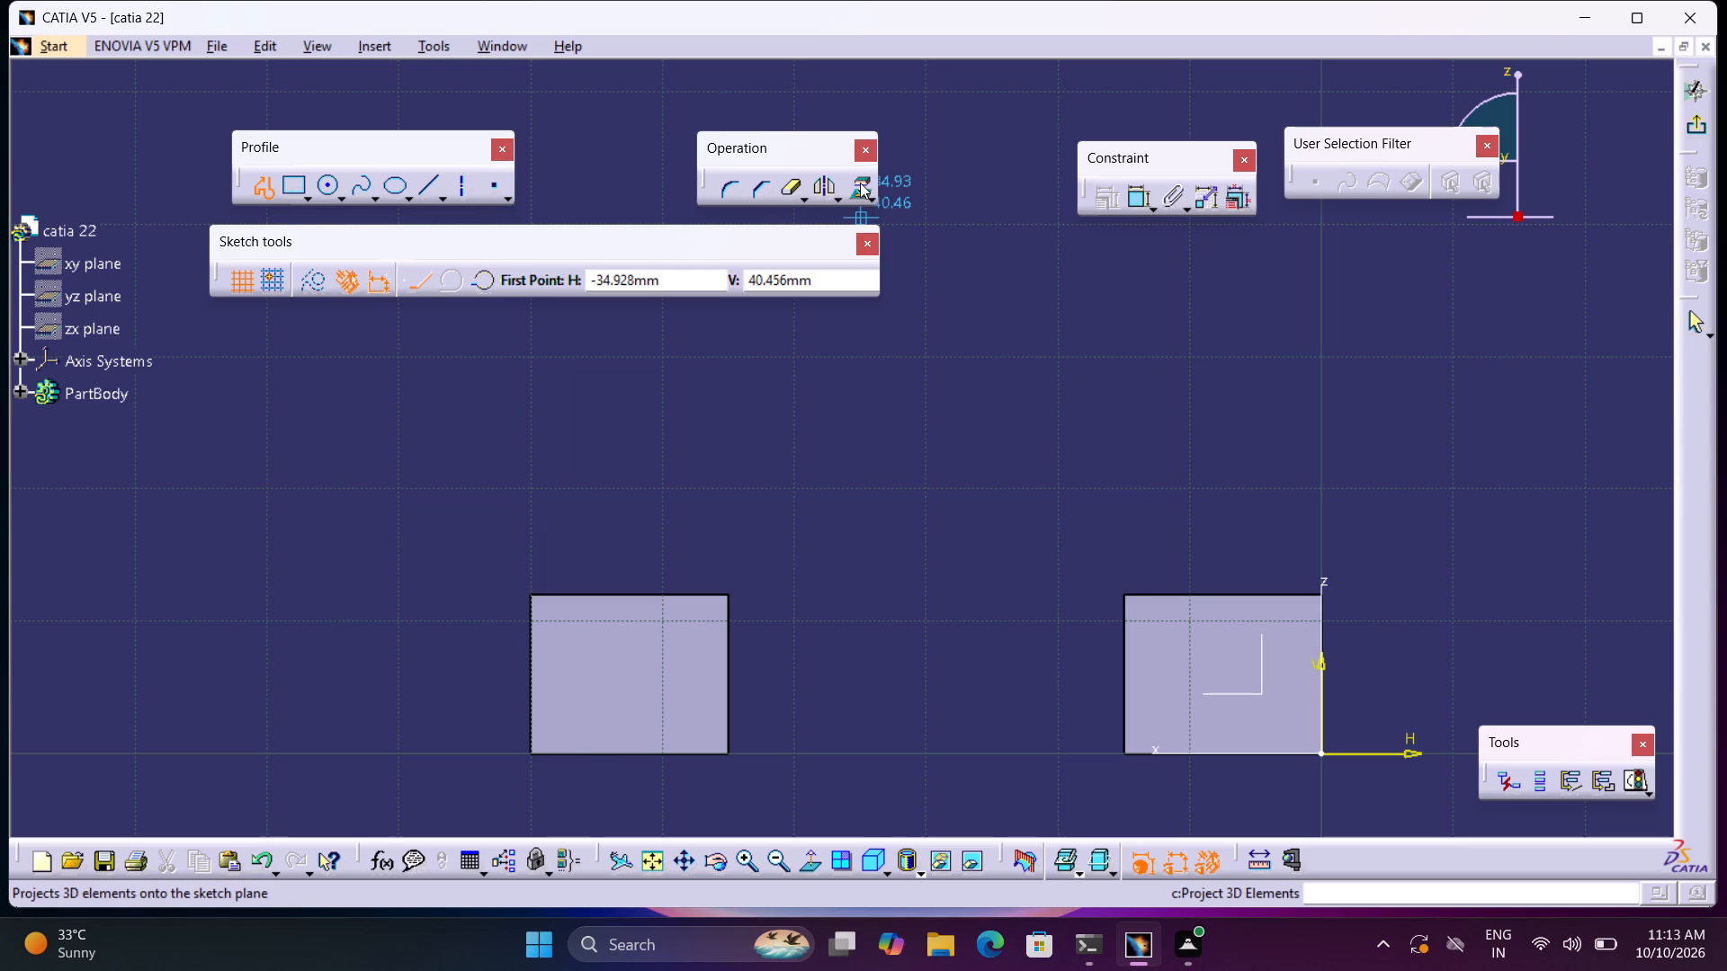
pyautogui.click(667, 672)
pyautogui.click(1210, 655)
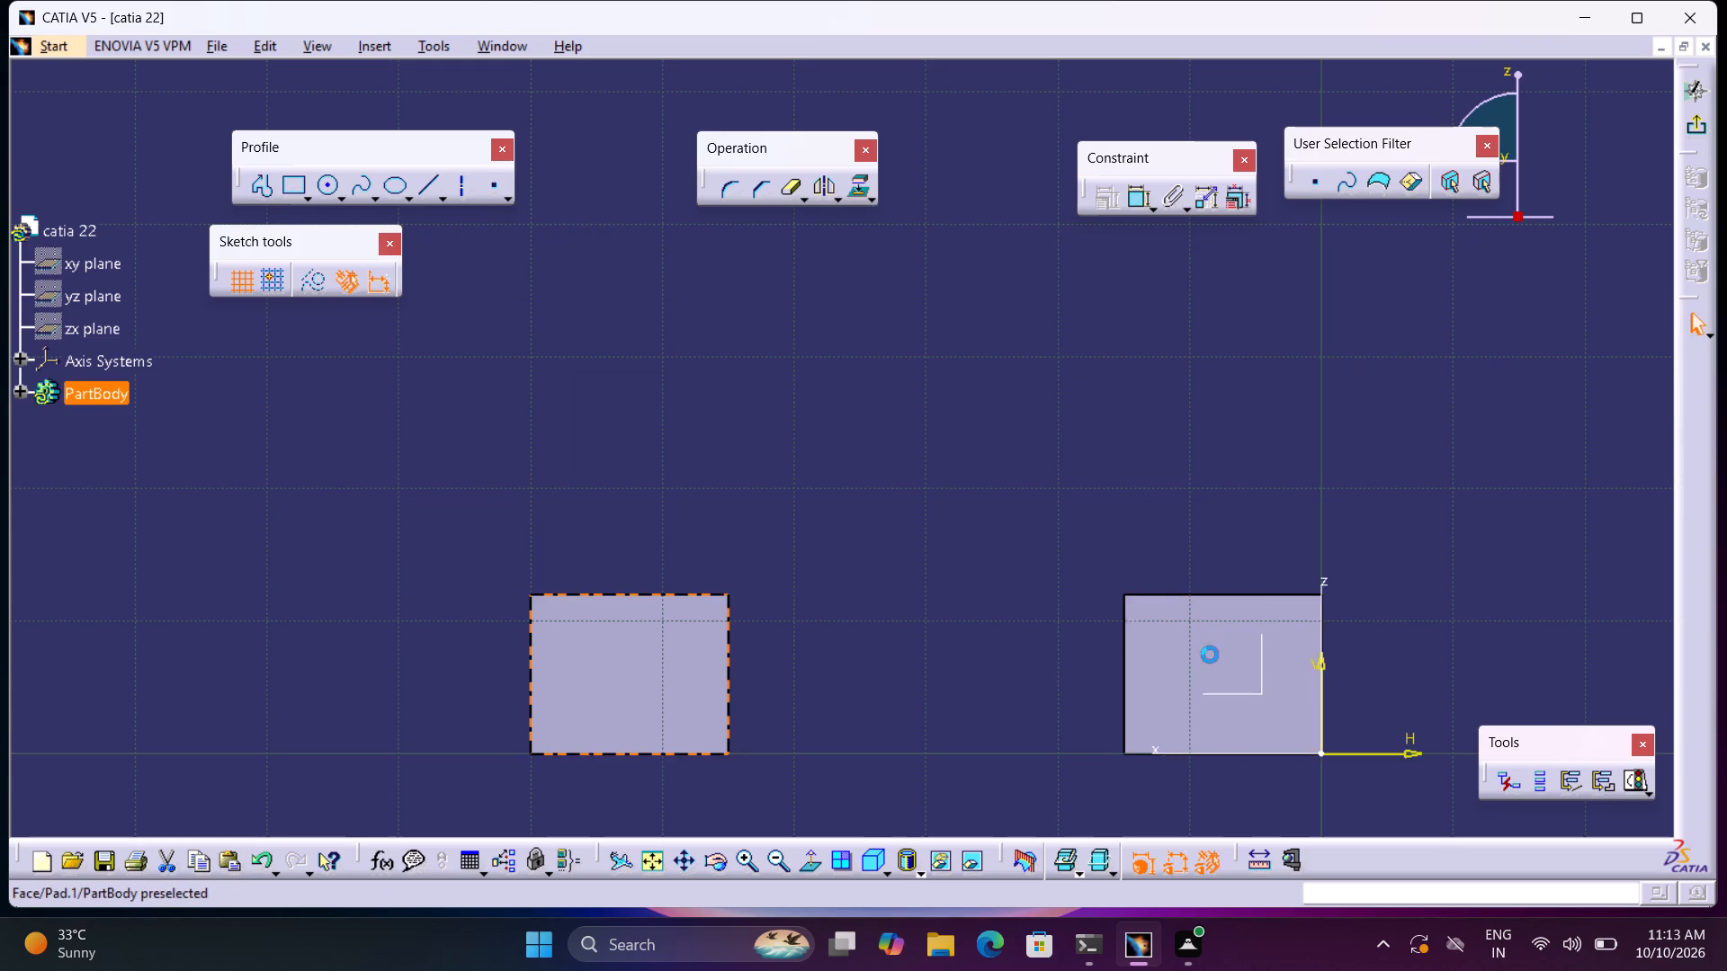
# Sketch a circle about 17.3 mm in diameter in the gap between the two bars' end faces.
pyautogui.click(265, 183)
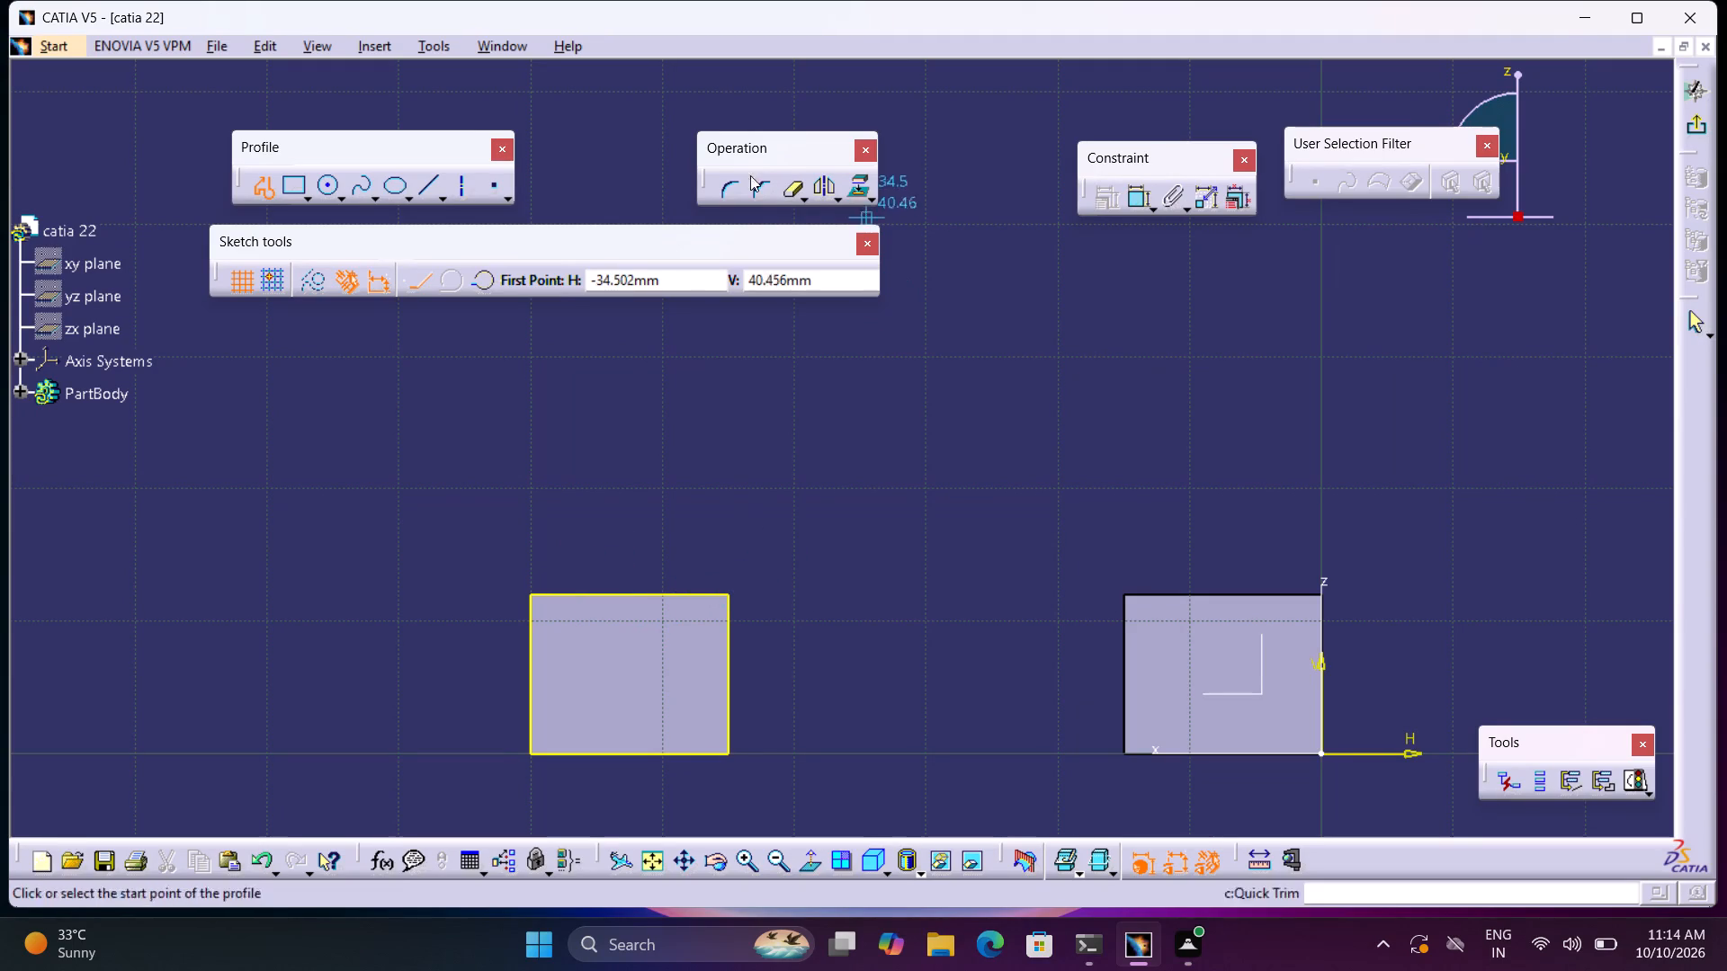
pyautogui.click(331, 193)
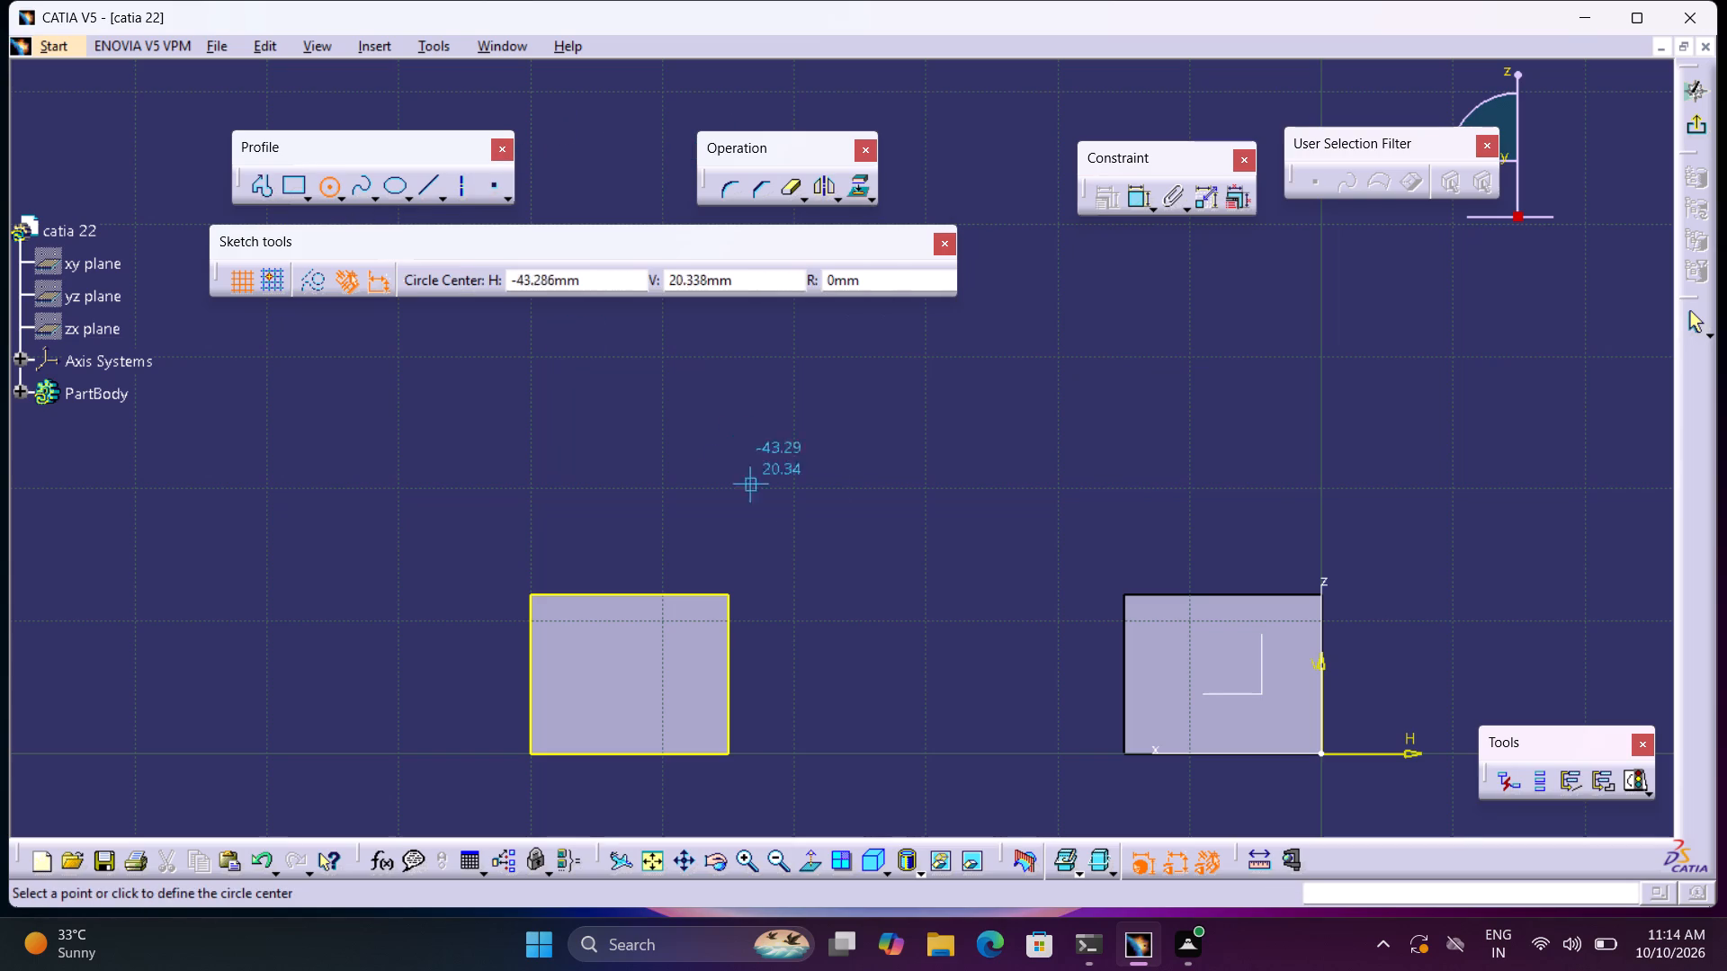
pyautogui.click(925, 611)
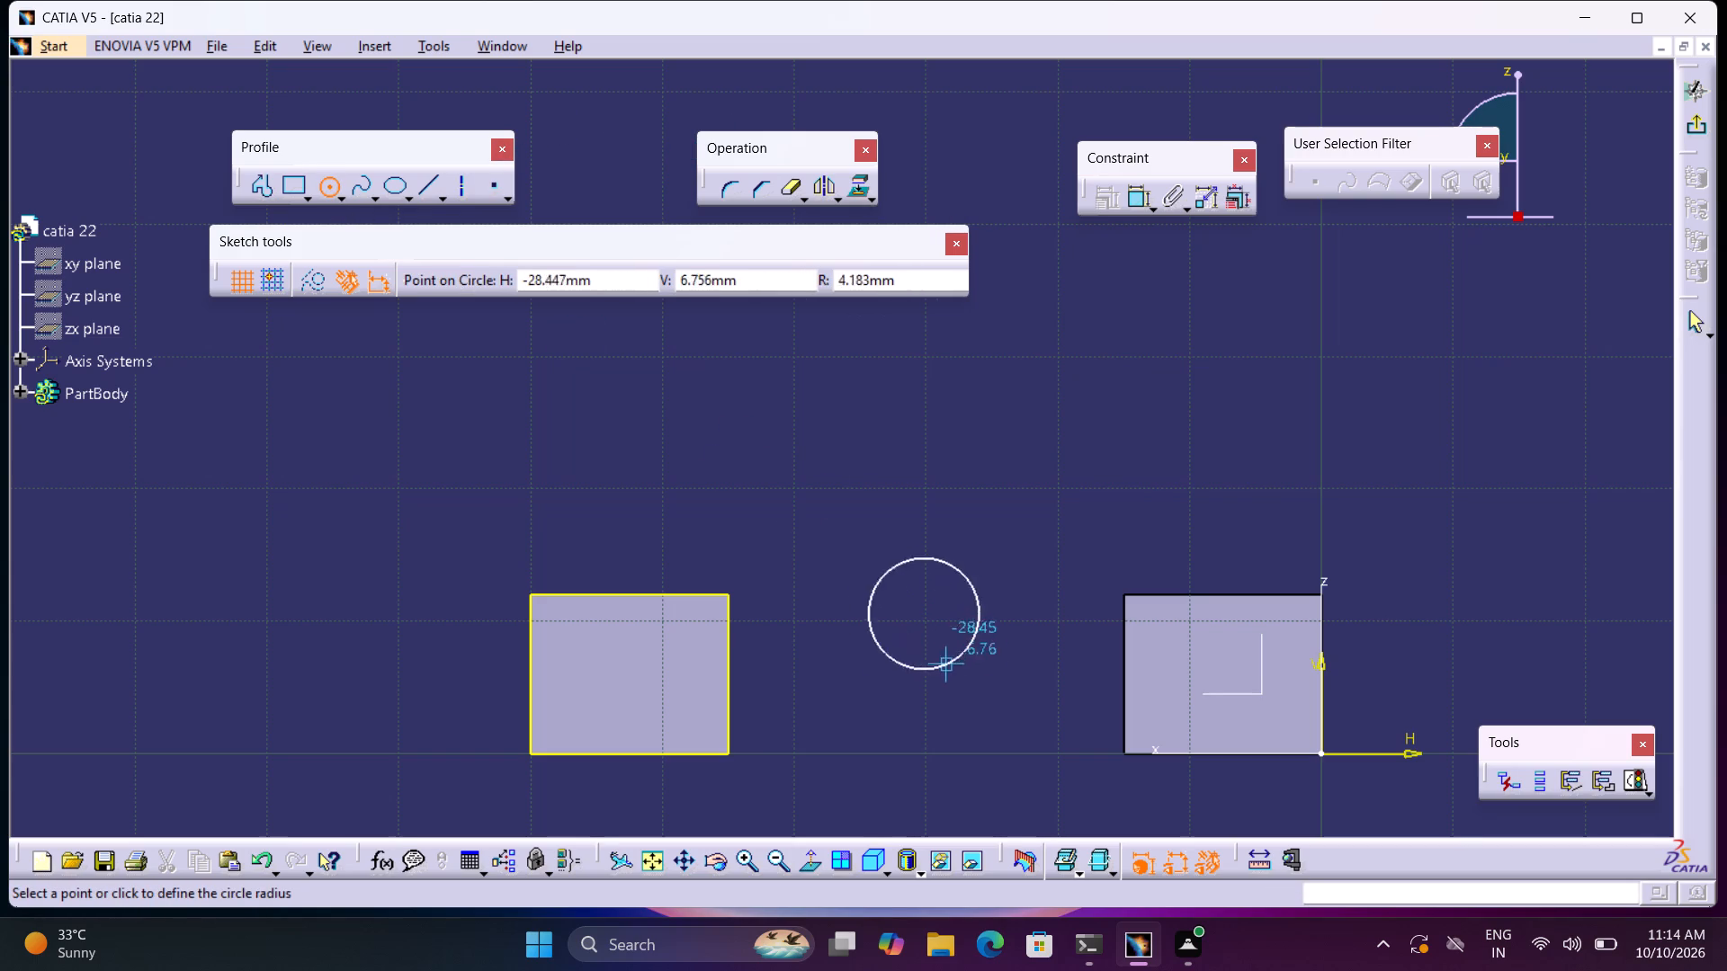
pyautogui.click(975, 720)
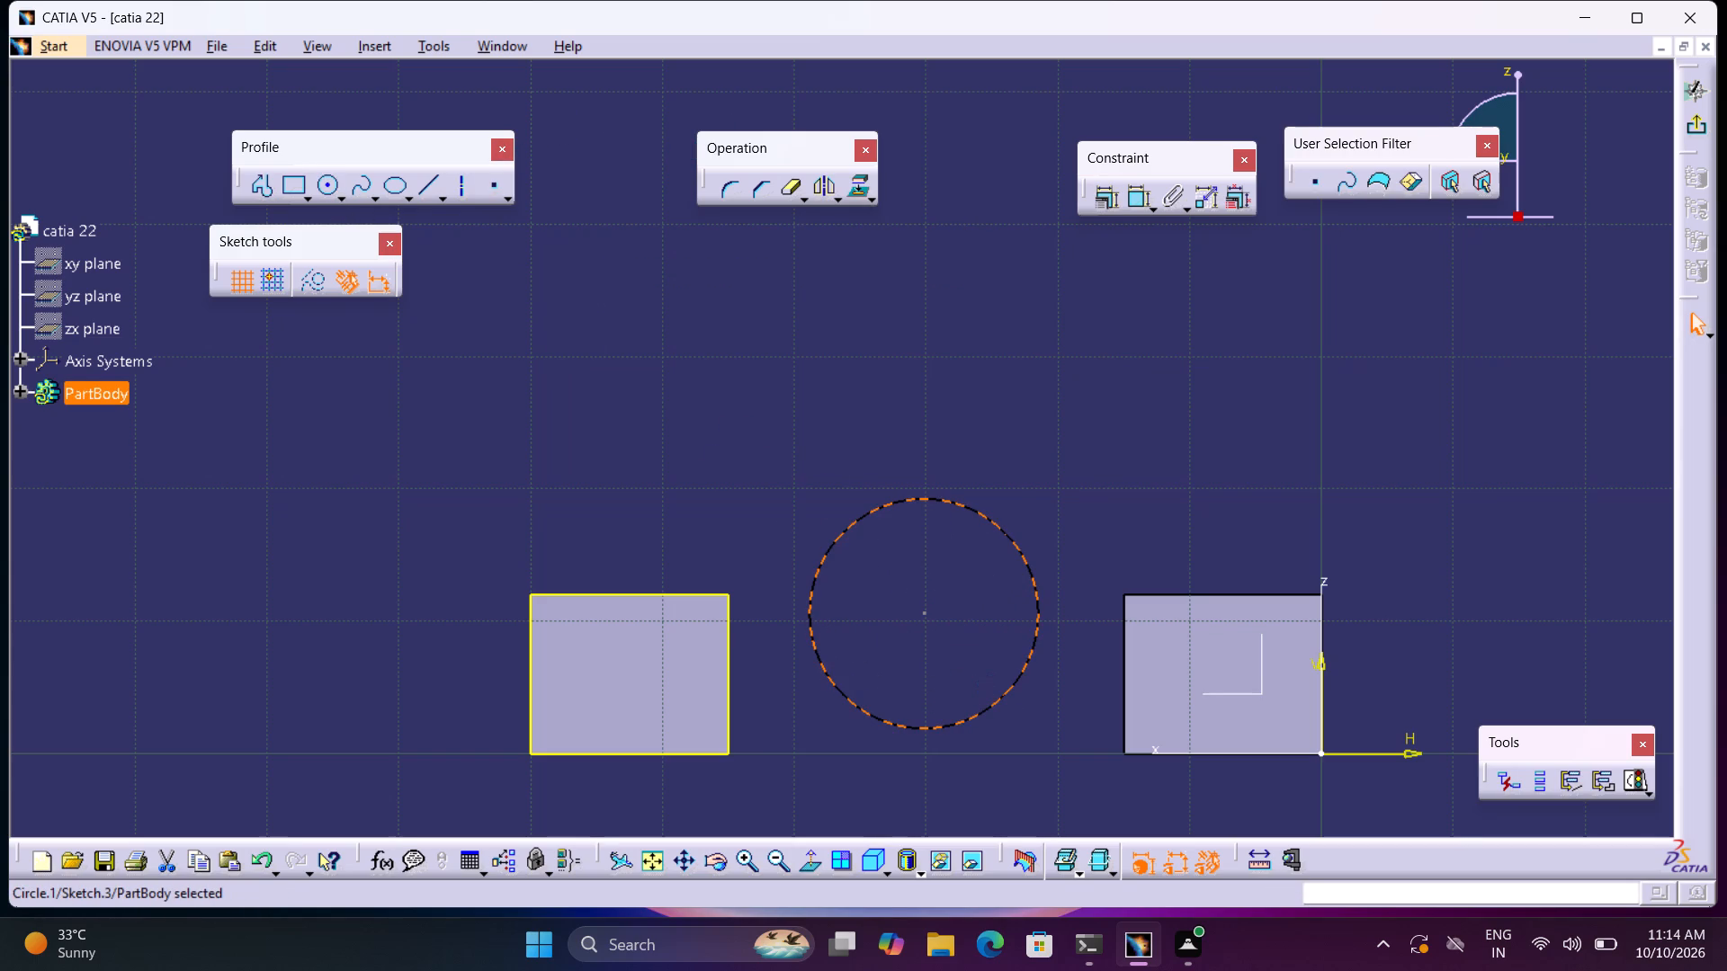
# Dimension the circle, switch the dimension from diameter to radius, and set the radius to 15 mm.
pyautogui.click(1140, 196)
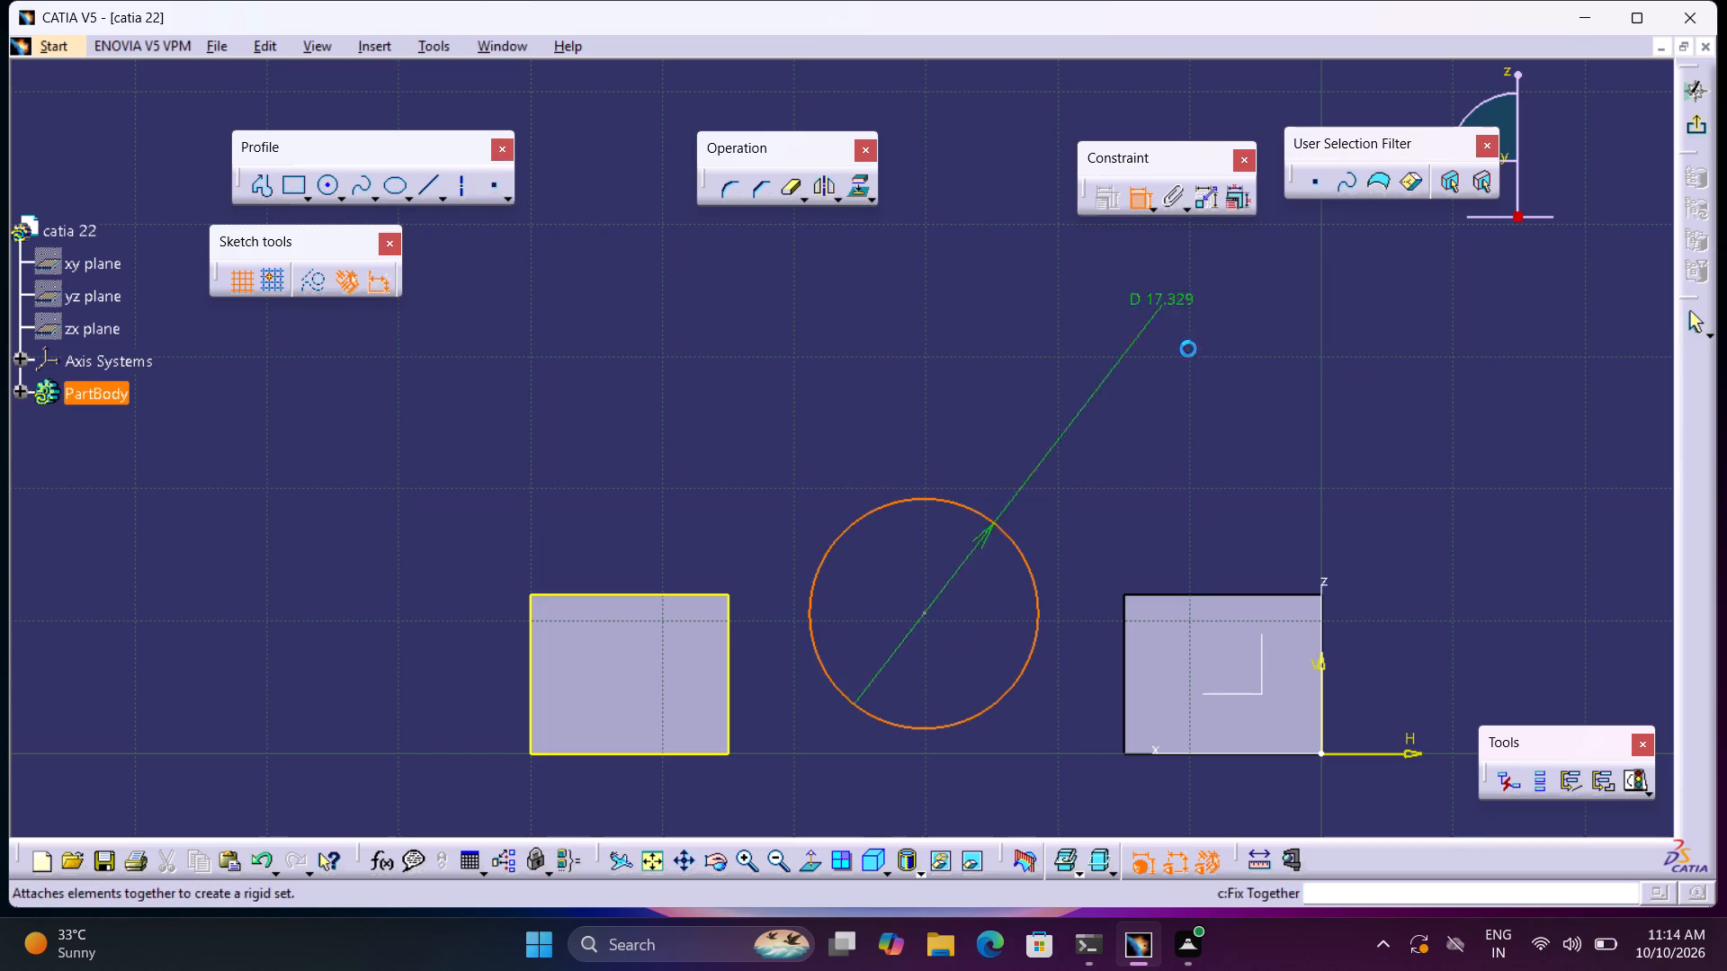
pyautogui.click(1202, 370)
pyautogui.doubleClick(1205, 363)
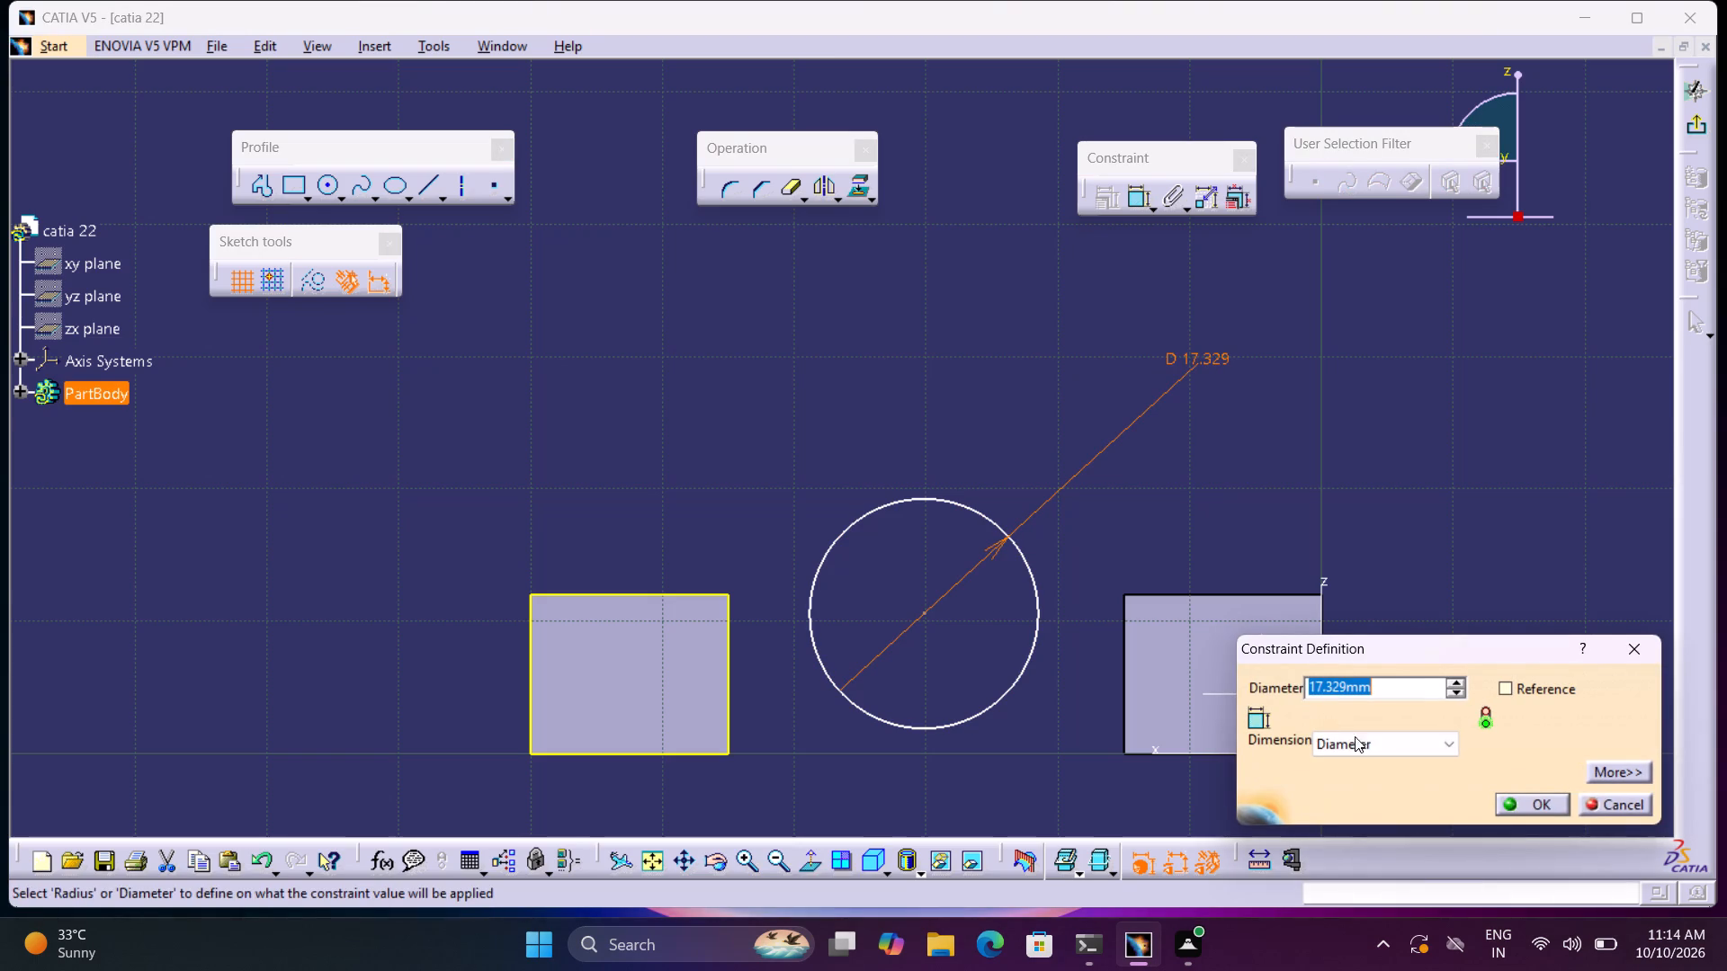
pyautogui.click(1370, 746)
pyautogui.click(1377, 767)
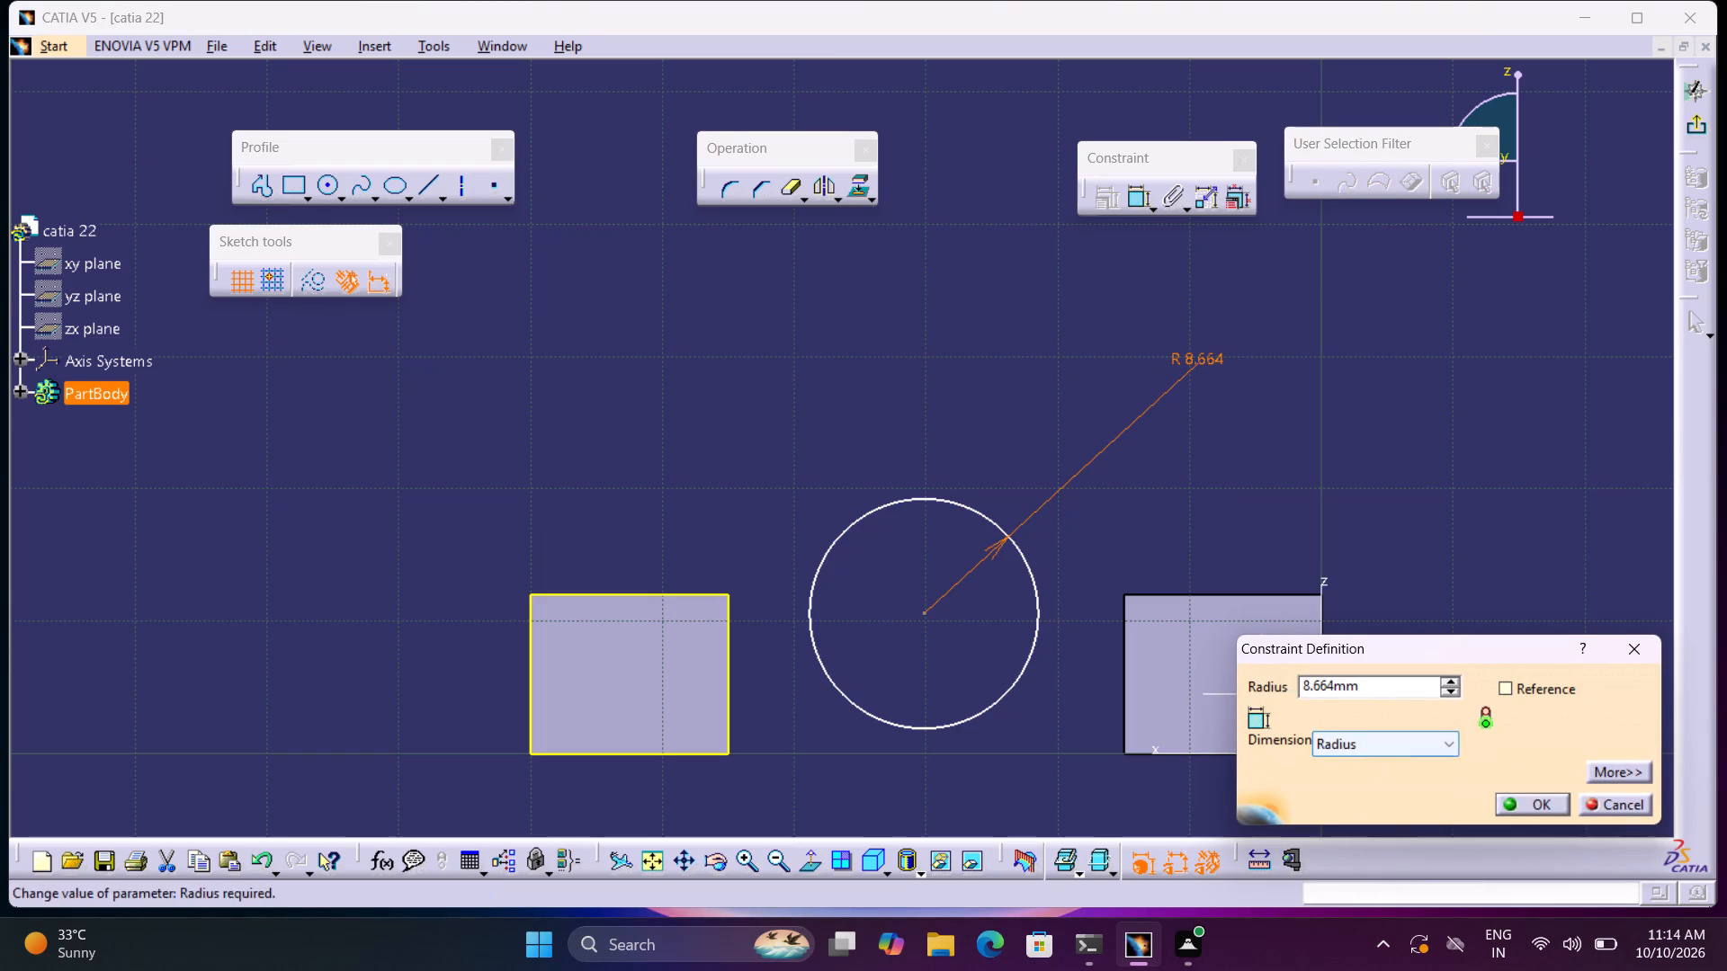
pyautogui.moveTo(1377, 687); pyautogui.dragTo(963, 685)
pyautogui.press('1')
pyautogui.press('5')
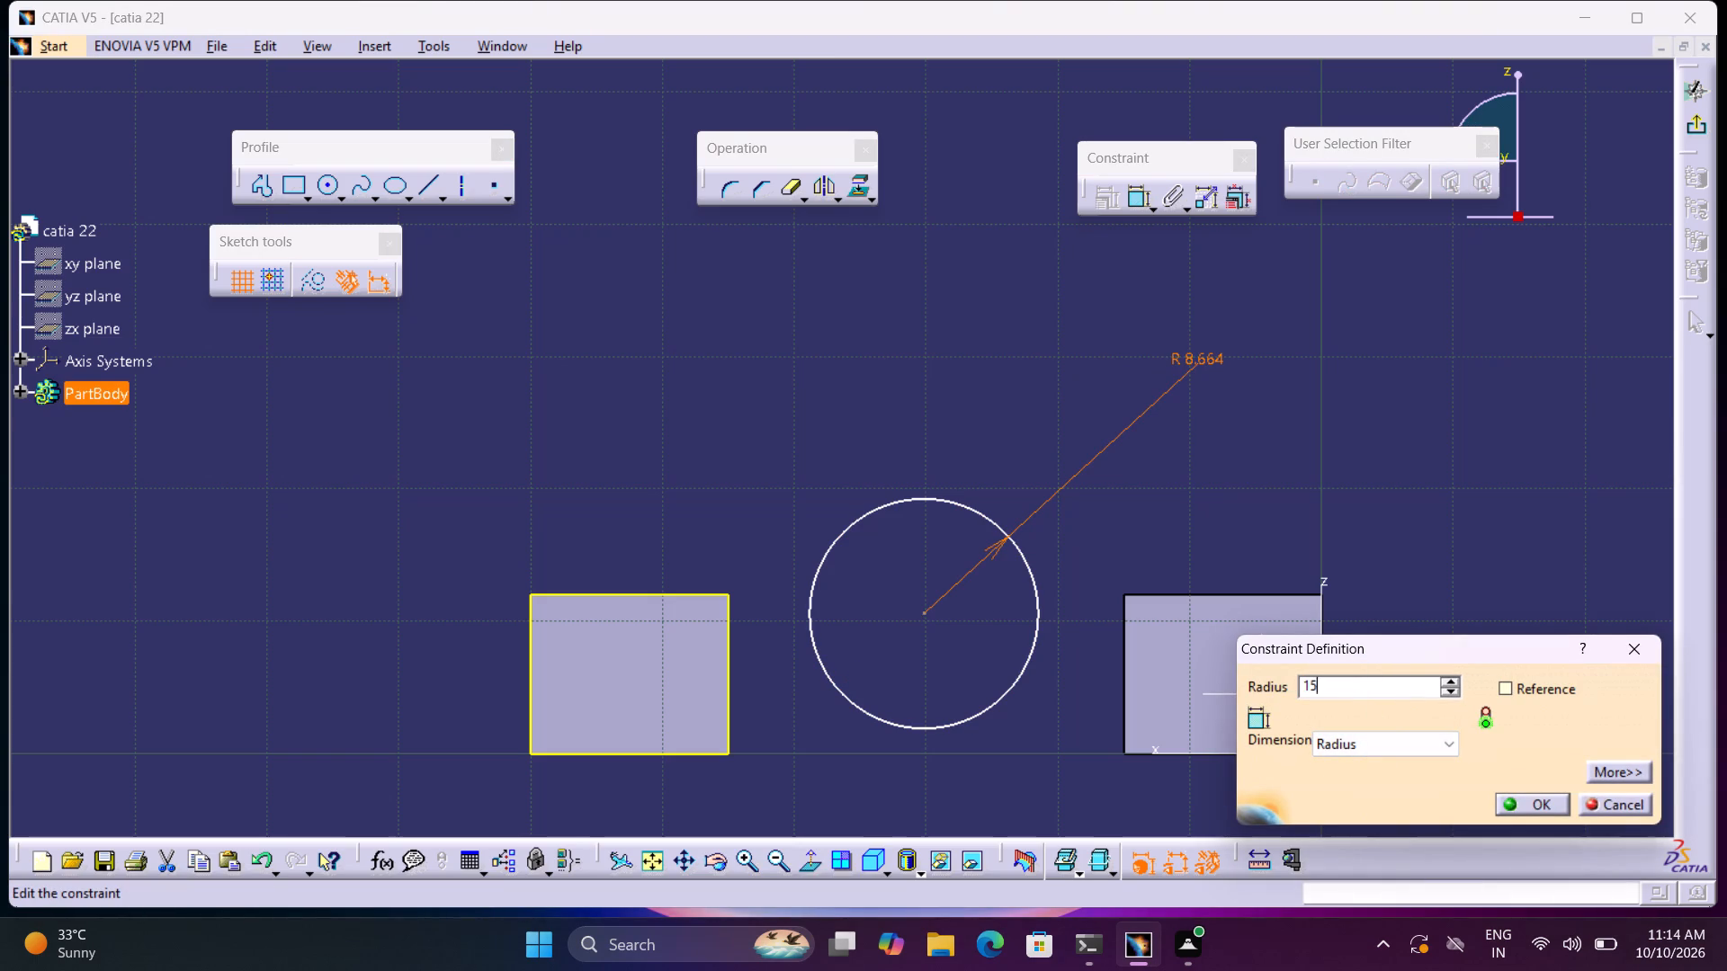
pyautogui.press('Return')
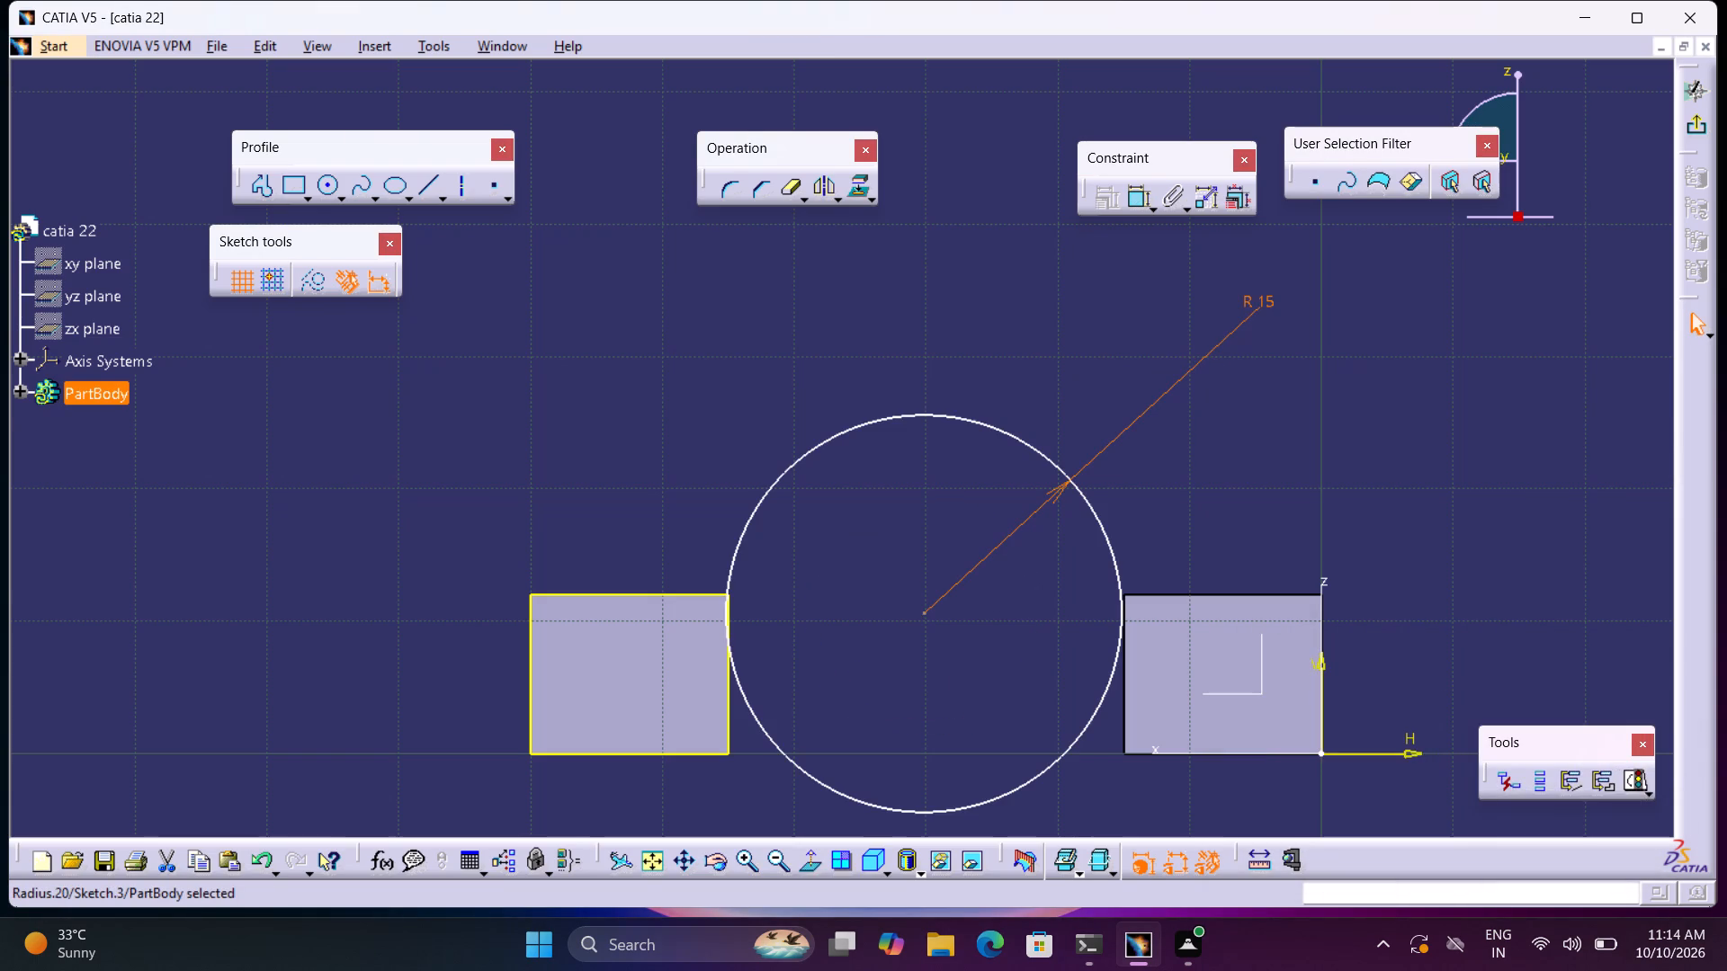
# Dimension the horizontal distance from the circle's centre to the sketch's vertical axis and set it to 30 mm.
pyautogui.click(1133, 202)
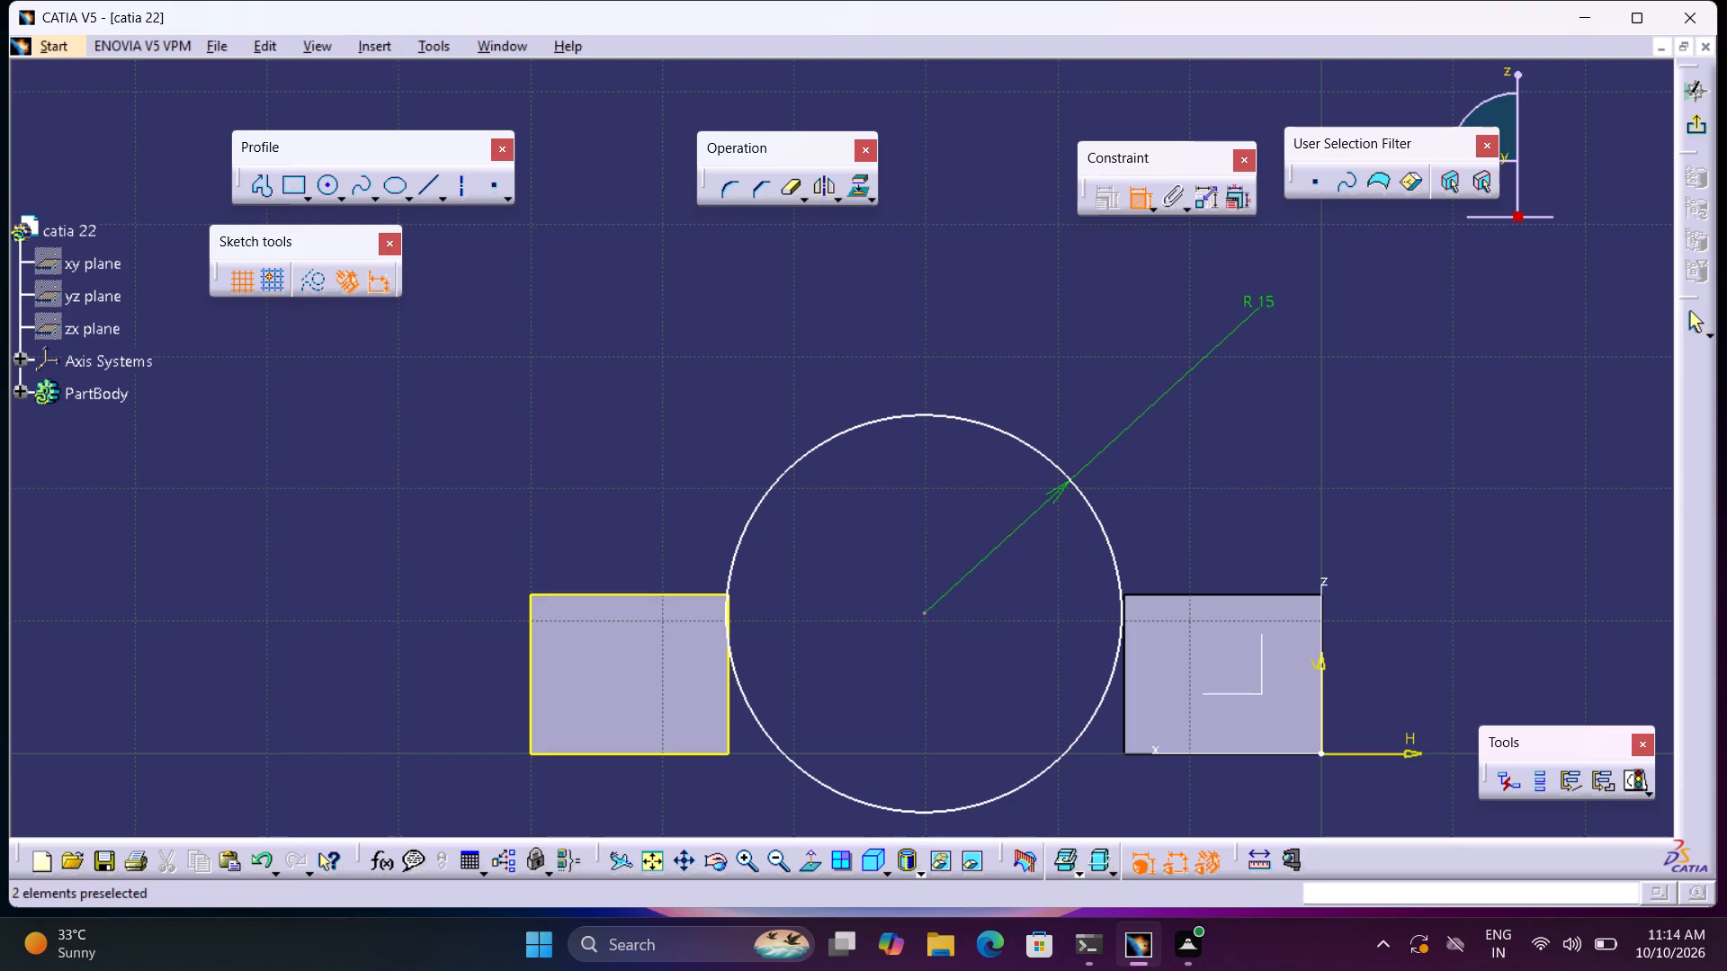
pyautogui.click(925, 610)
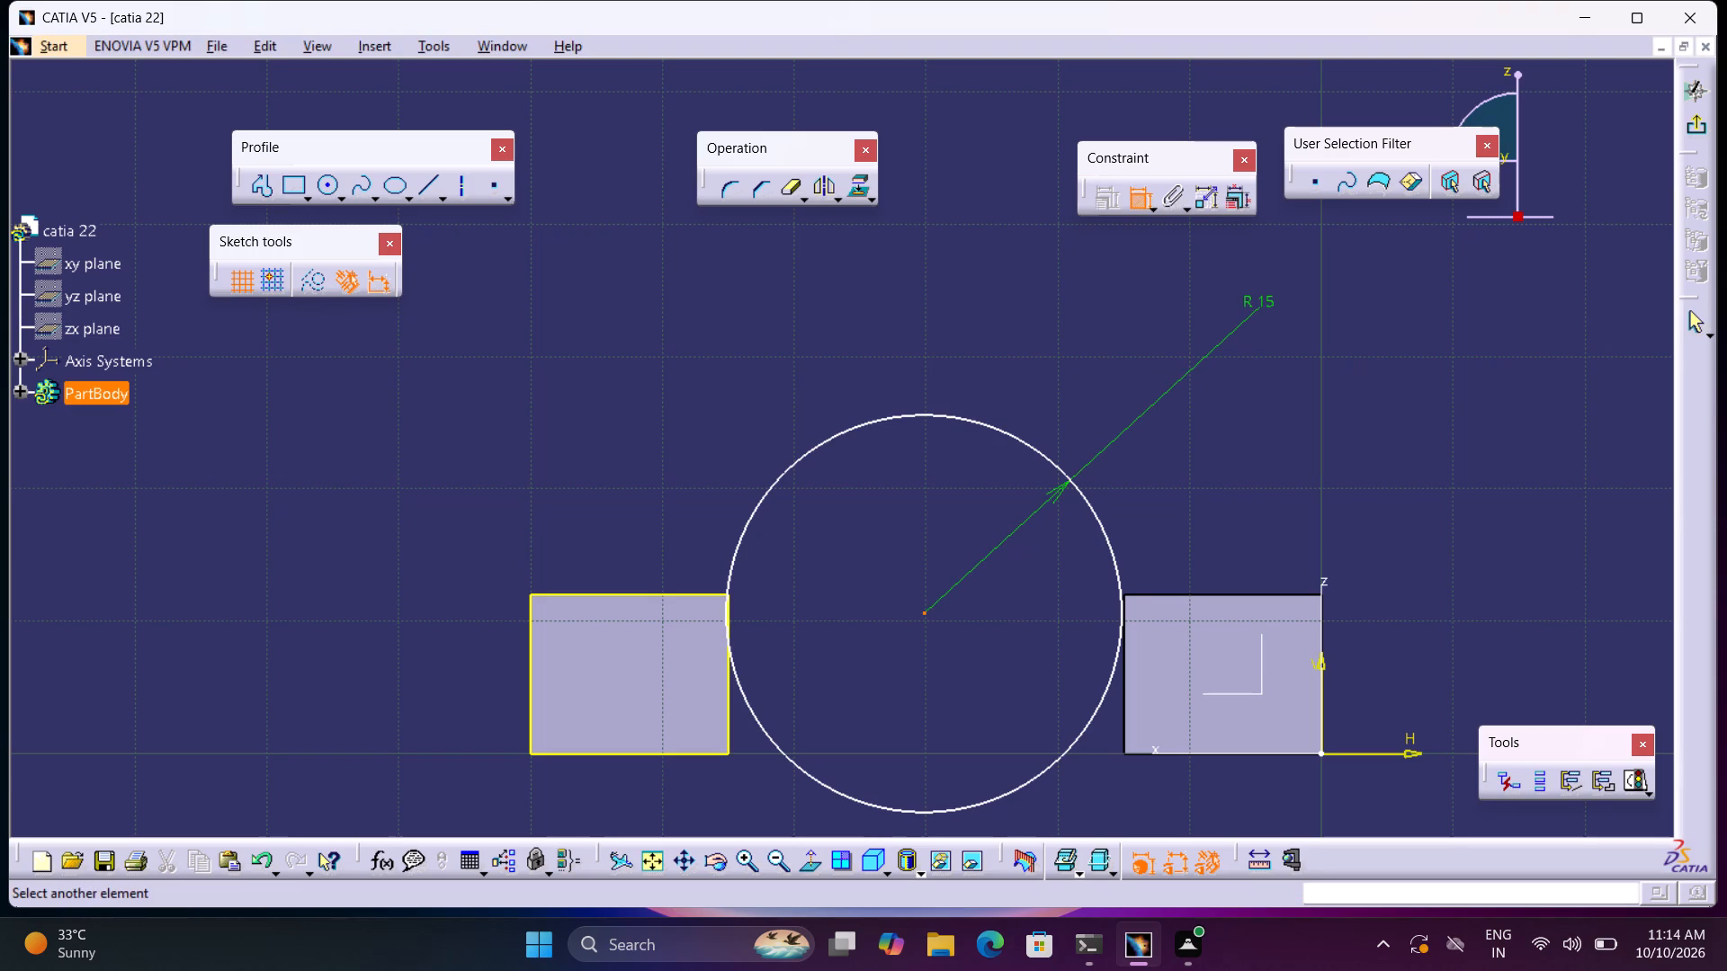
pyautogui.click(1320, 636)
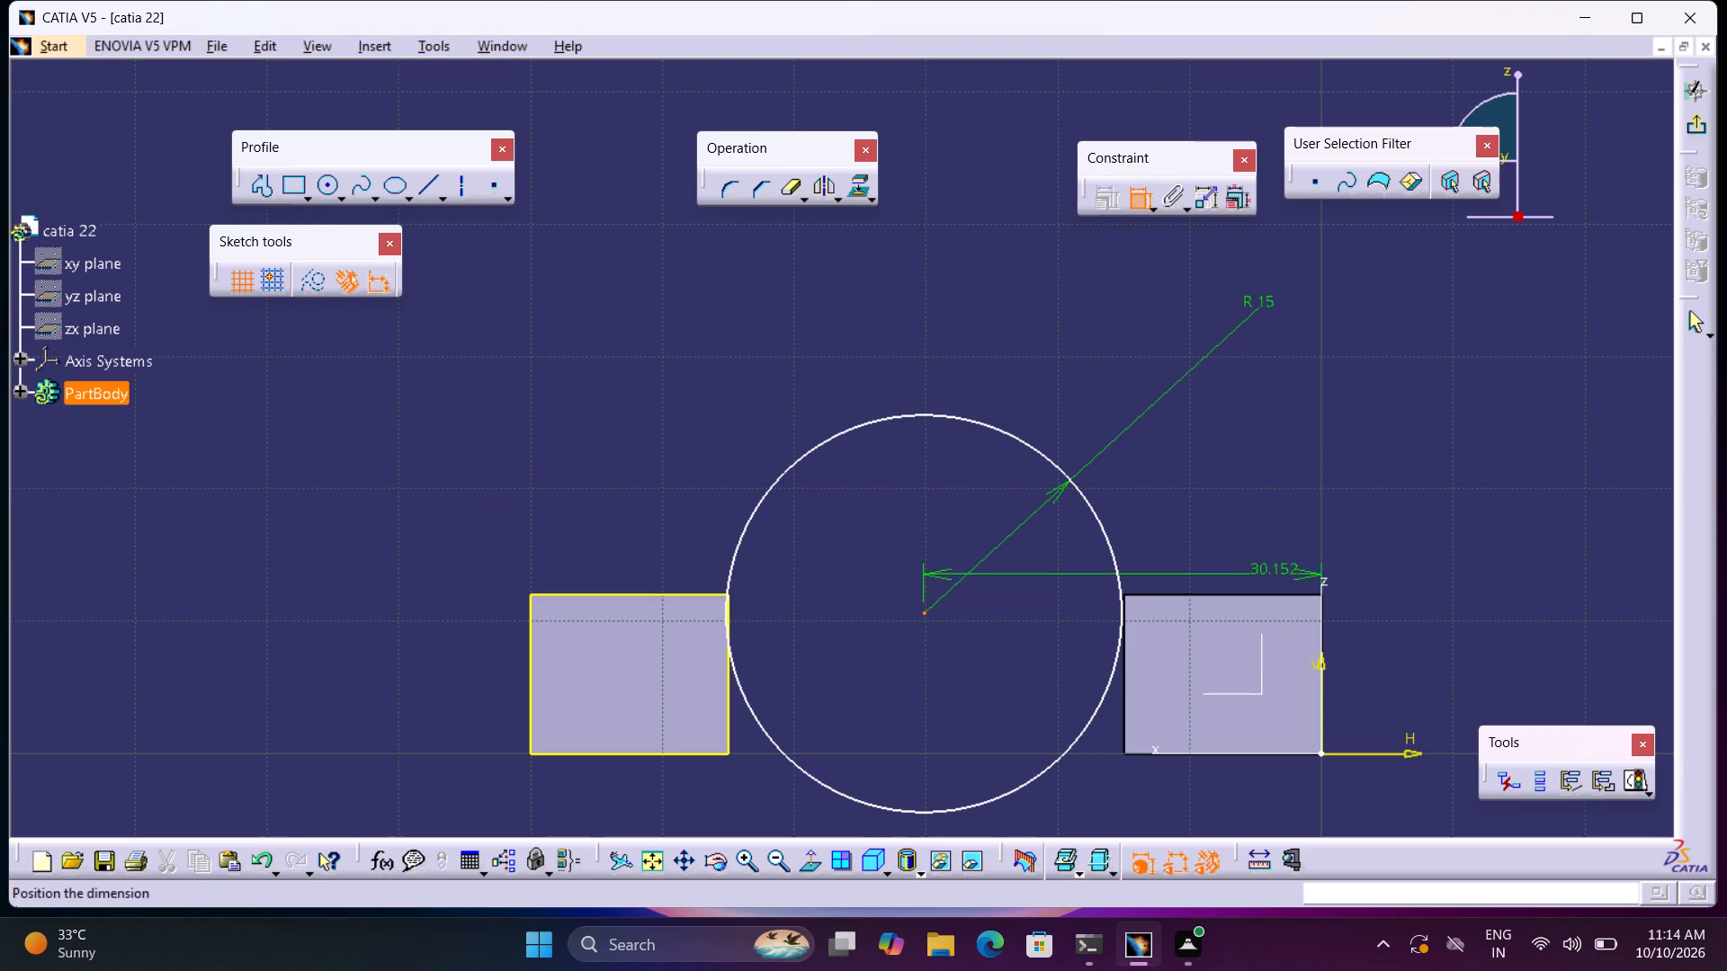
pyautogui.click(1265, 566)
pyautogui.doubleClick(1265, 558)
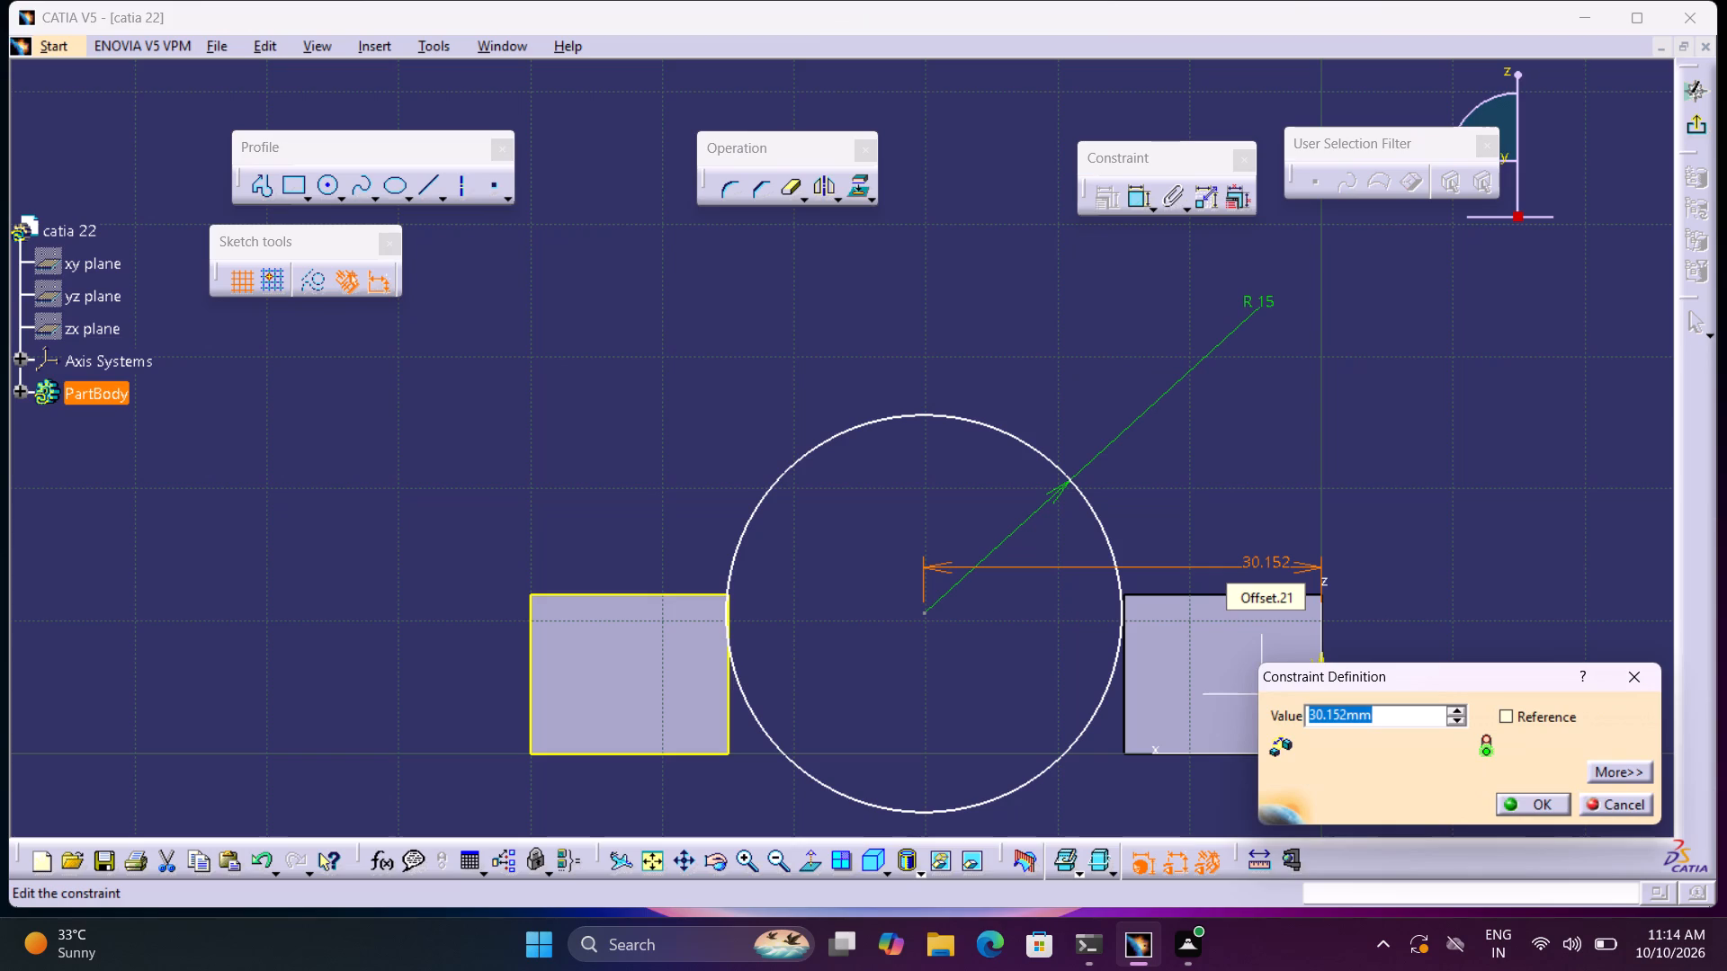
pyautogui.write('30')
pyautogui.press('Return')
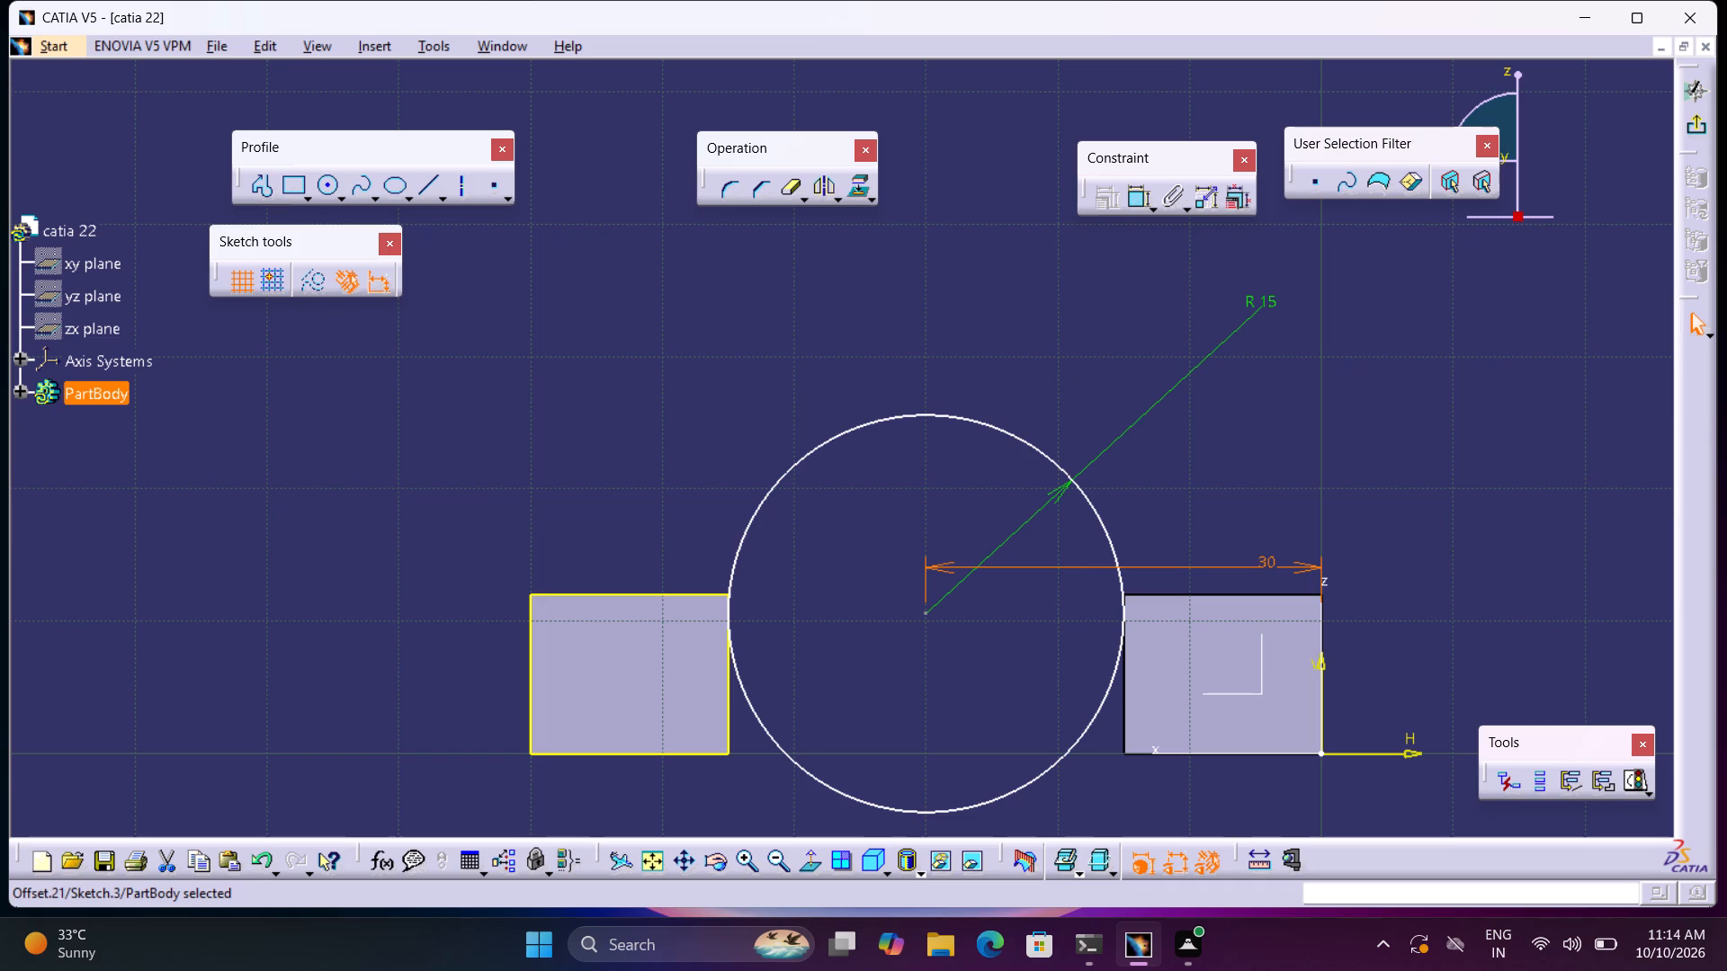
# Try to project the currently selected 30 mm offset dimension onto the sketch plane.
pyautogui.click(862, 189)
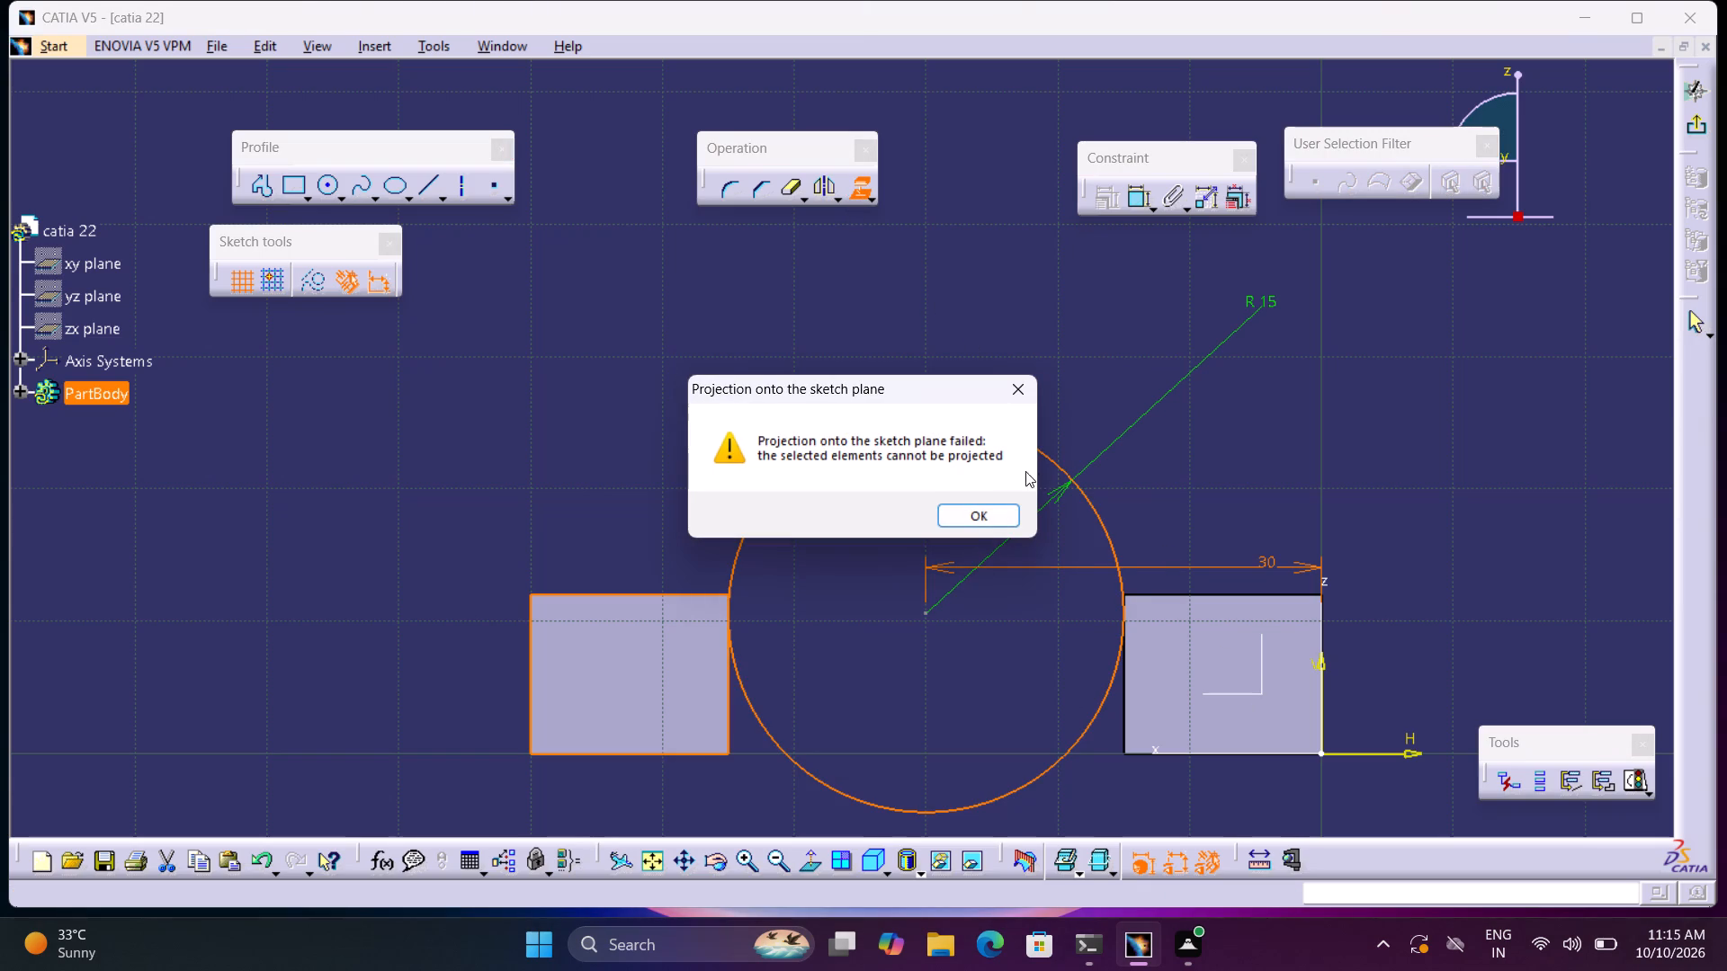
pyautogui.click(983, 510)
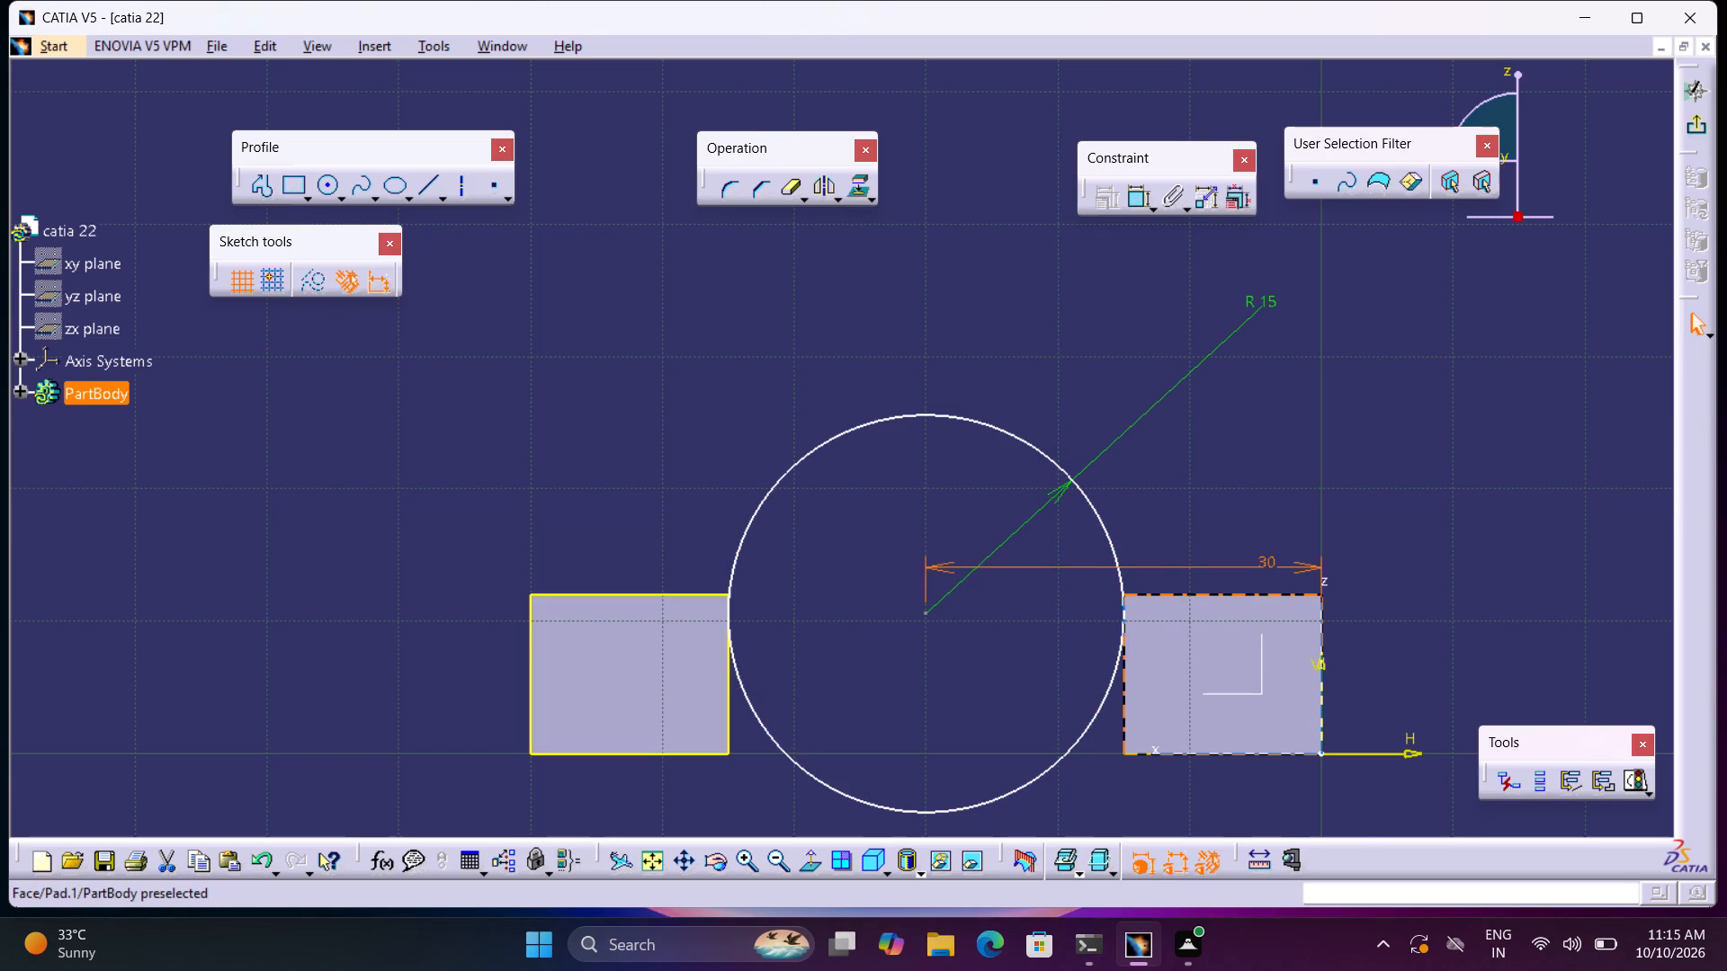
# Quick Trim away the lower half of the R15 circle, keeping the arch between the two bars.
pyautogui.click(1292, 661)
pyautogui.click(1407, 477)
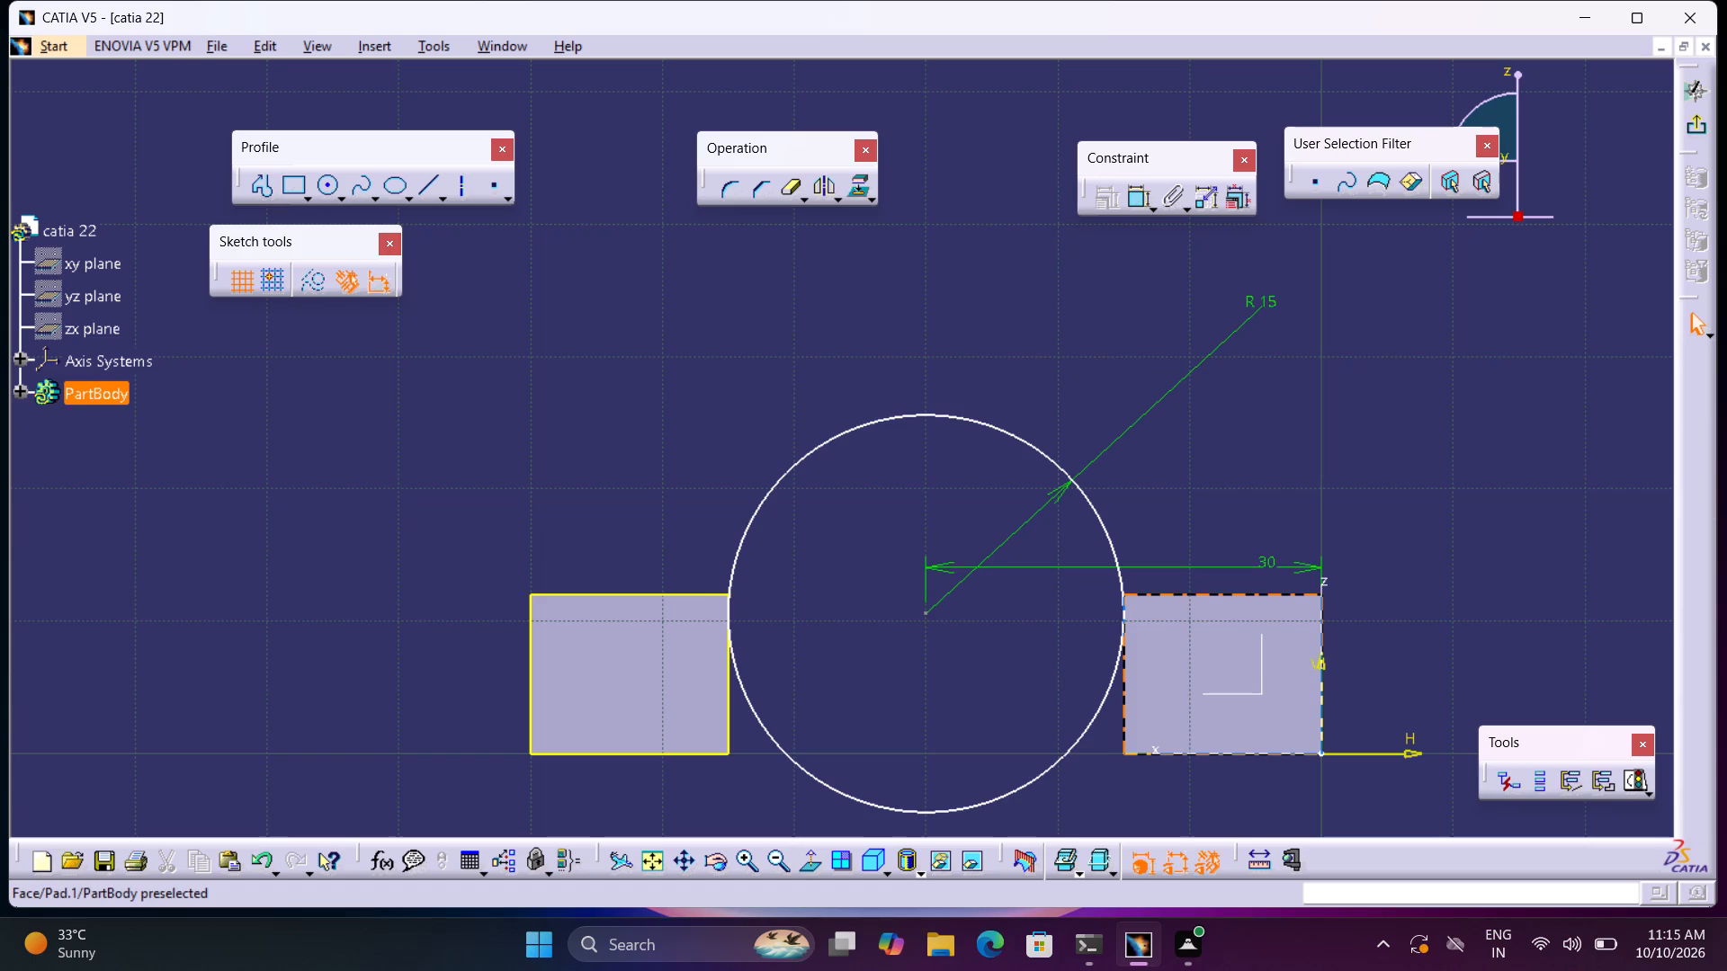
pyautogui.click(789, 182)
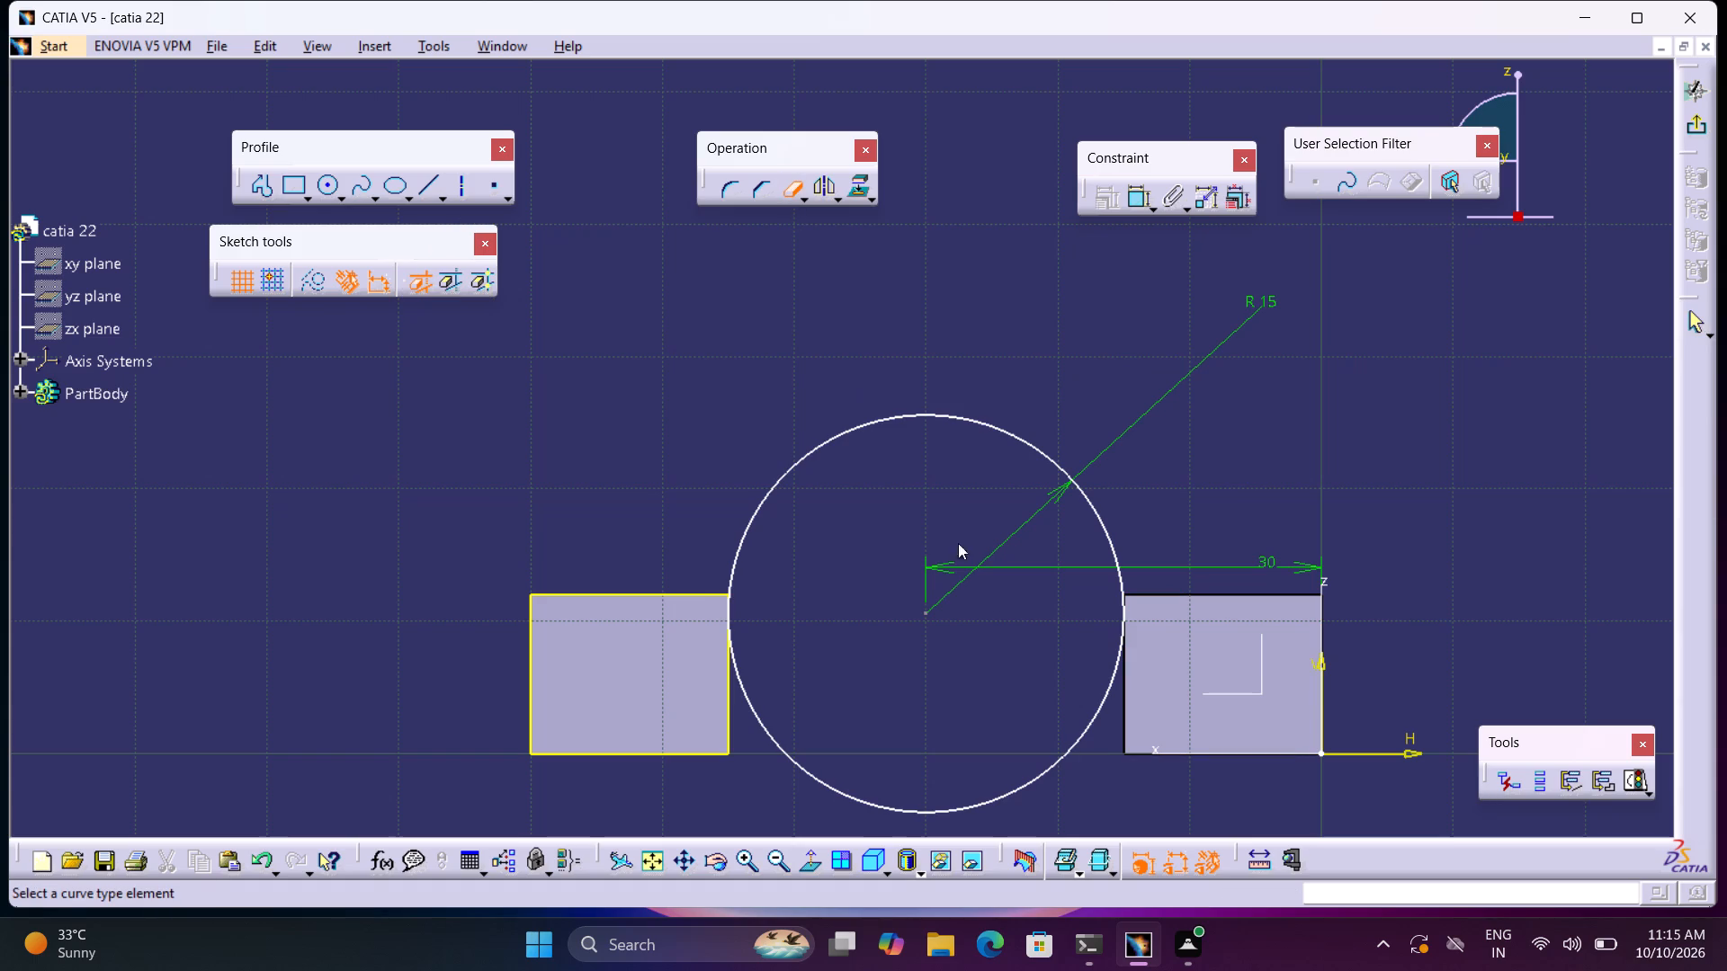
pyautogui.click(1085, 732)
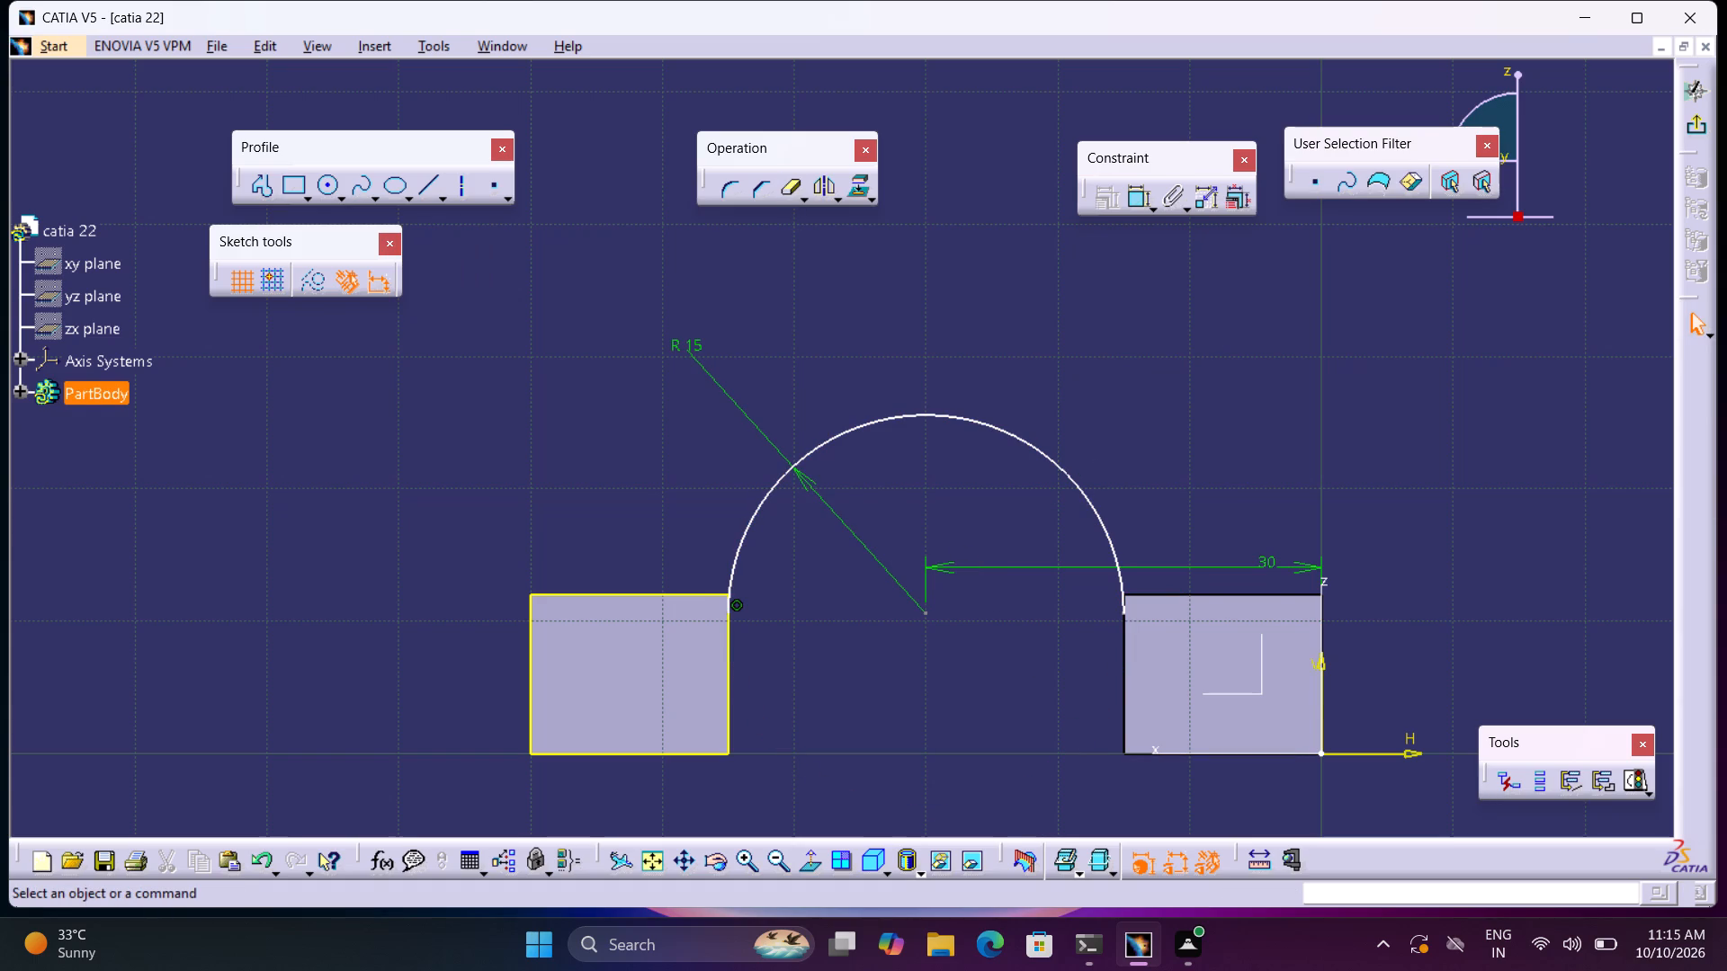
# Start a profile with a horizontal line about 15 mm long along the origin-side bar's top, from the arc to the vertical axis.
pyautogui.moveTo(1126, 610); pyautogui.dragTo(1125, 610, button='middle')
pyautogui.rightClick(1126, 610)
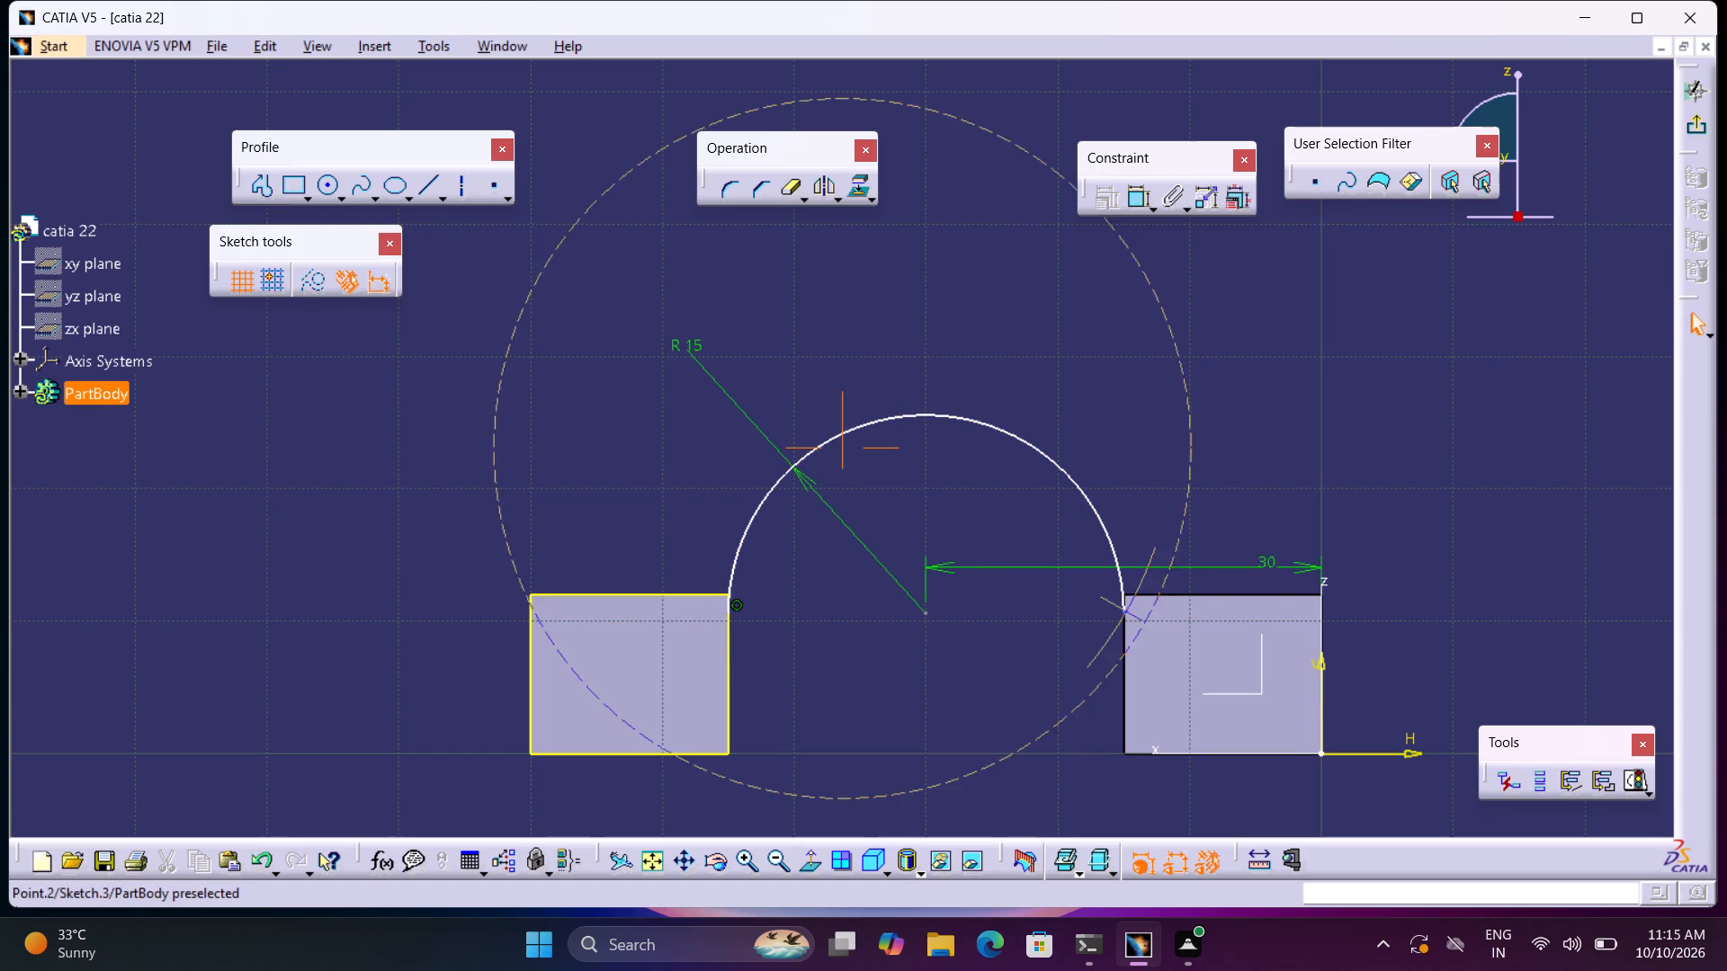
pyautogui.moveTo(1125, 610); pyautogui.dragTo(1096, 548, button='middle')
pyautogui.click(273, 190)
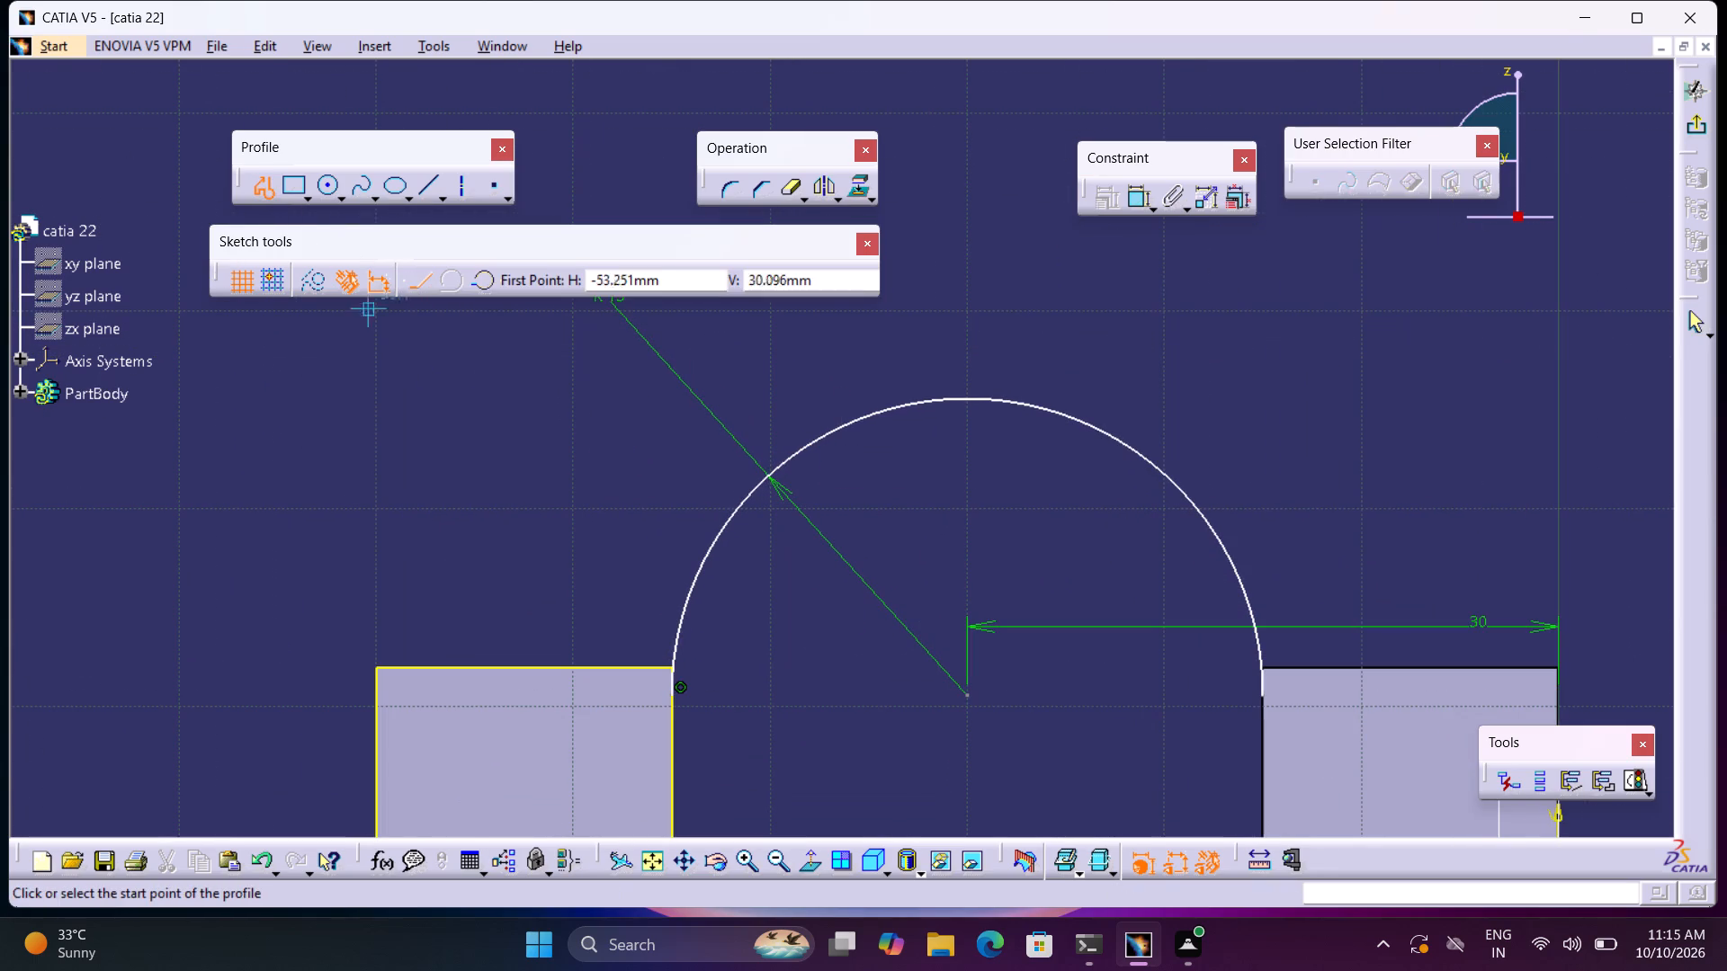
pyautogui.moveTo(915, 722); pyautogui.dragTo(688, 580, button='middle')
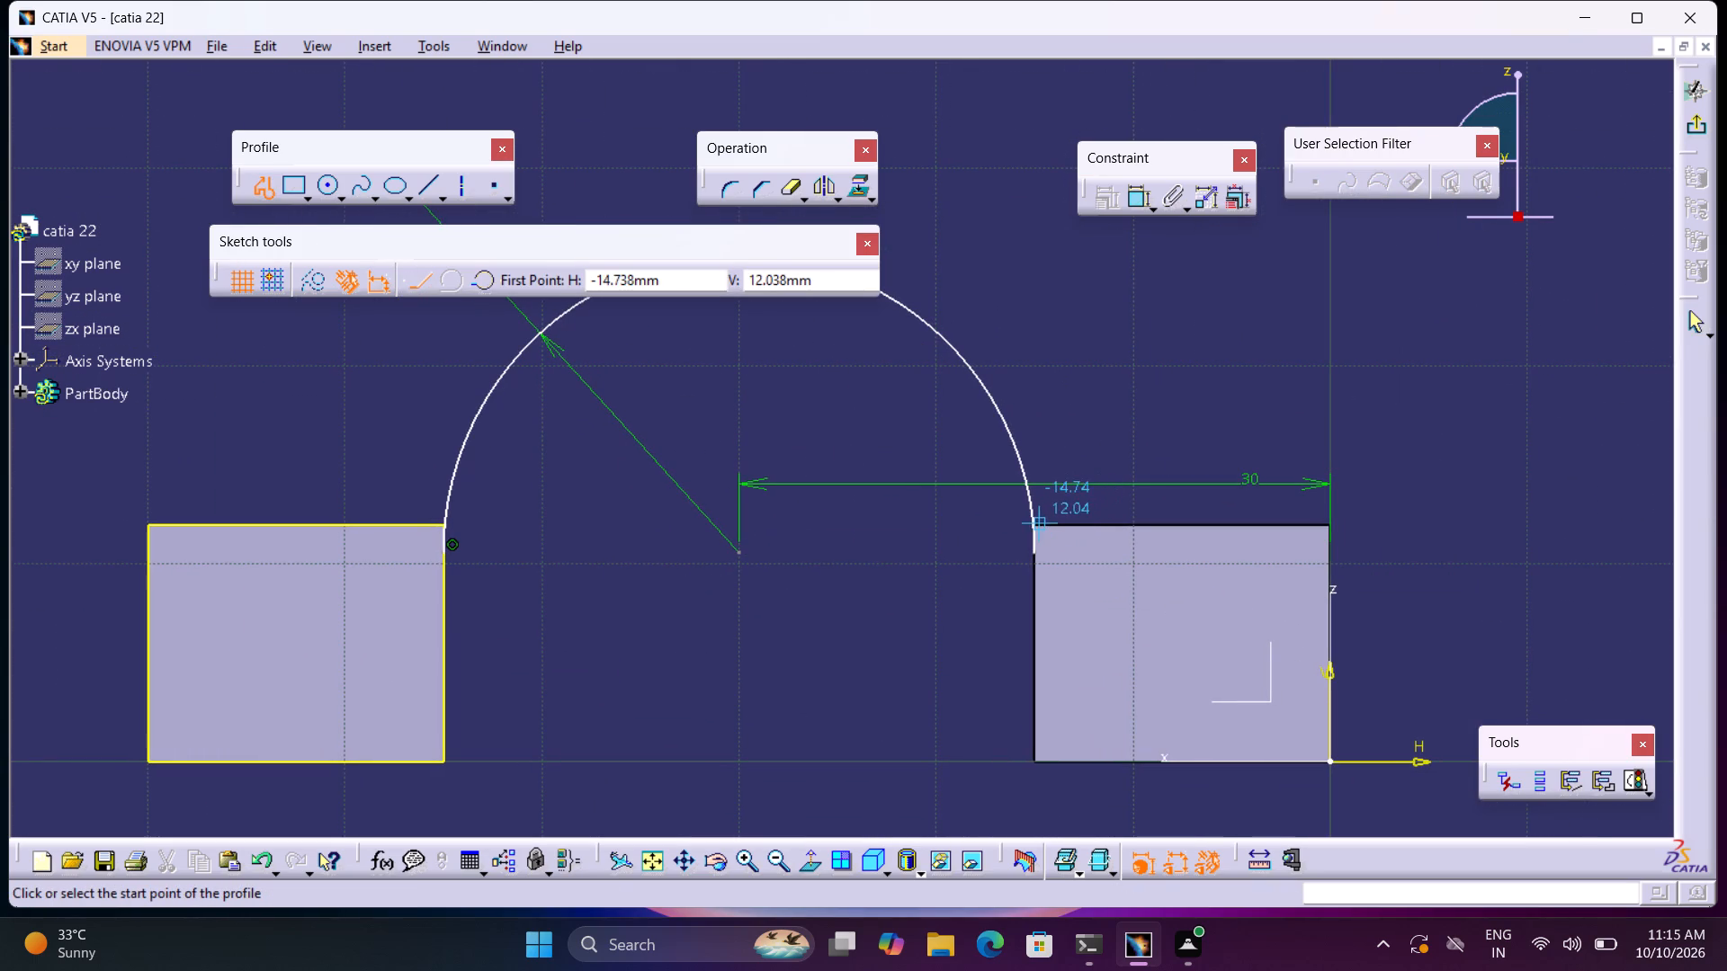
pyautogui.click(1034, 523)
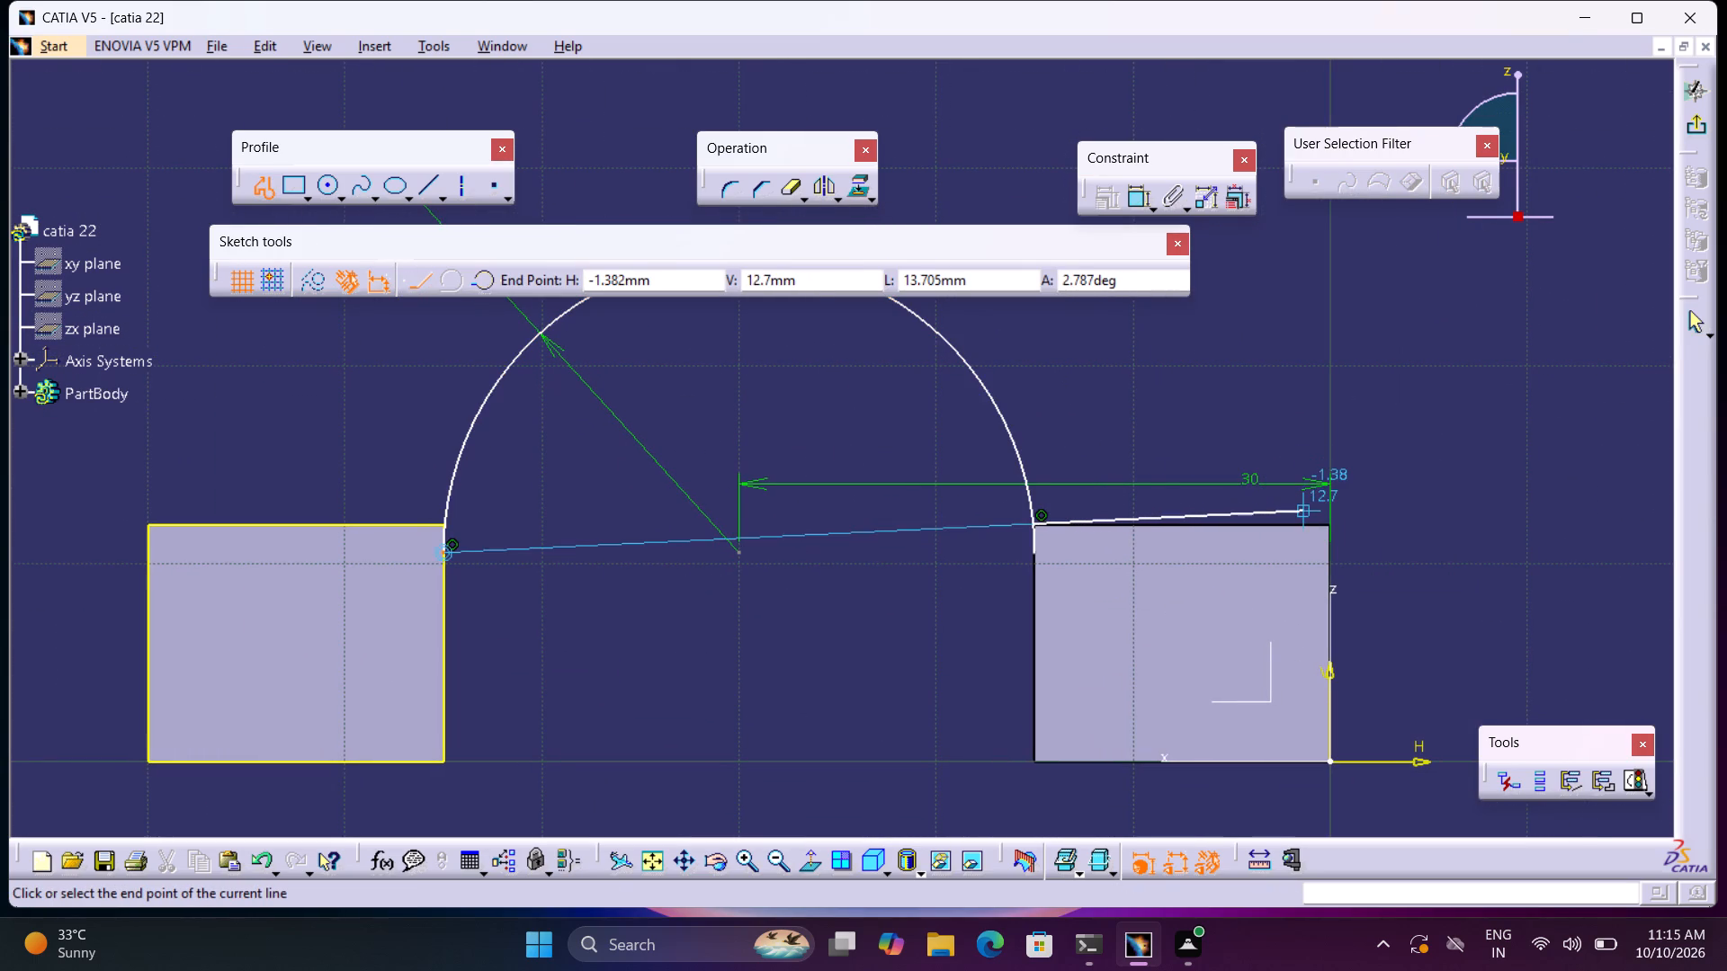
pyautogui.hotkey('ctrl', 'z')
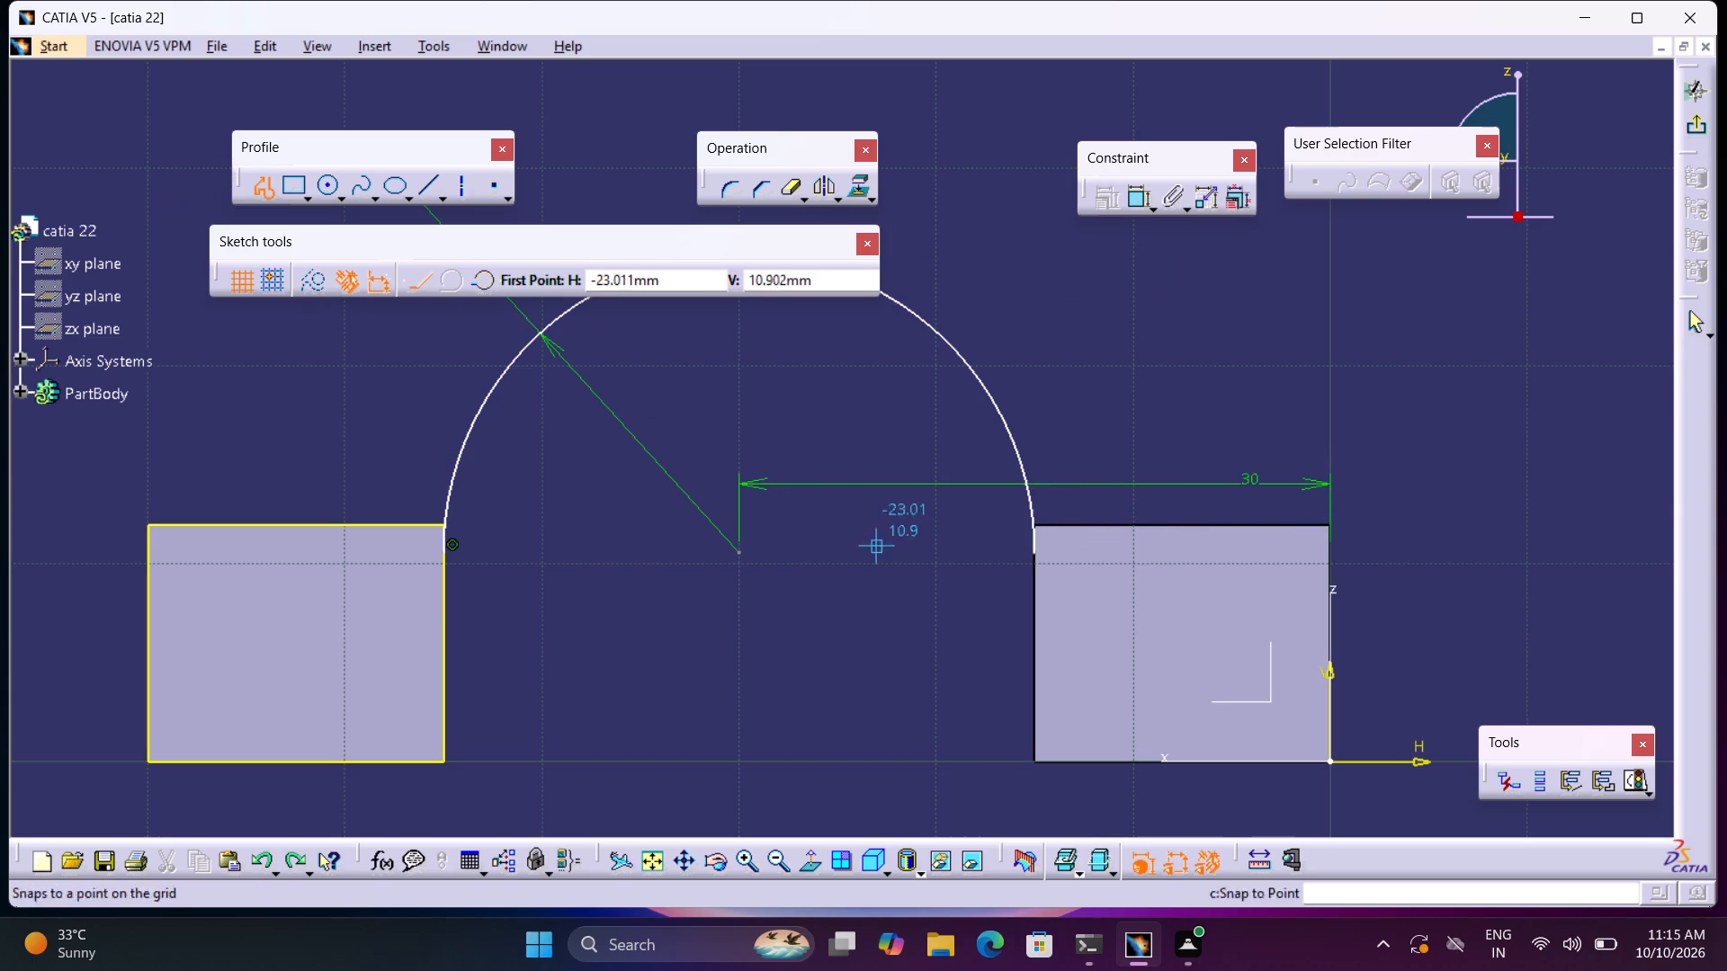
pyautogui.click(1035, 526)
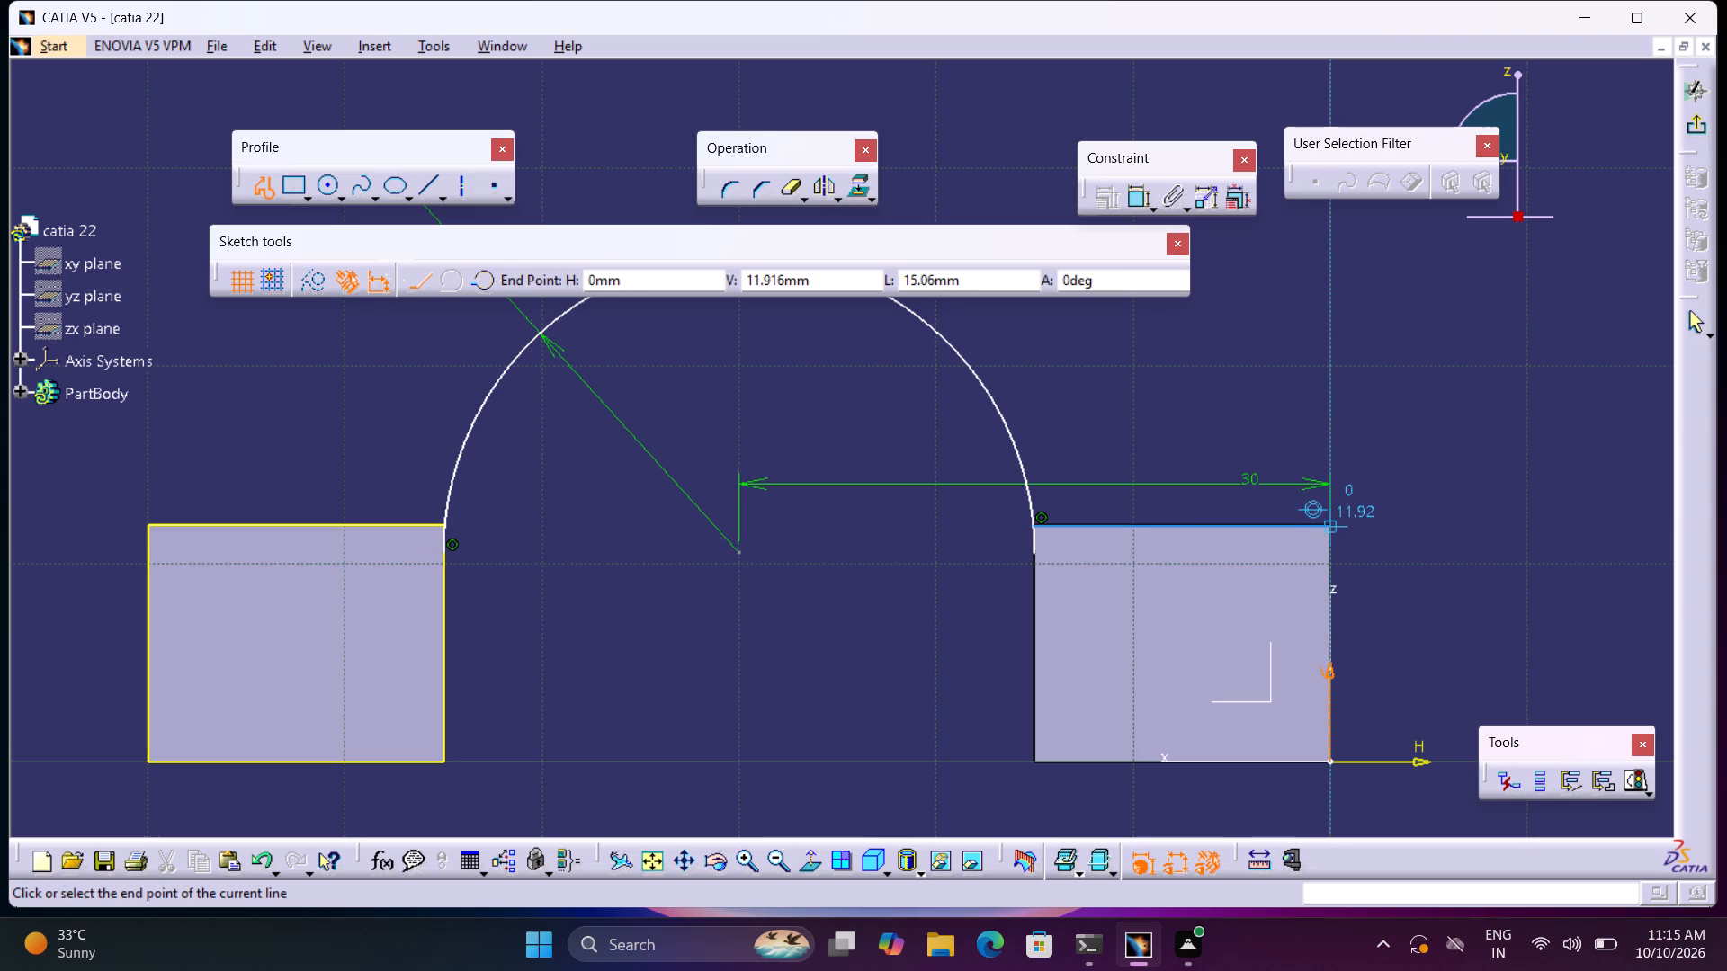
pyautogui.click(1328, 527)
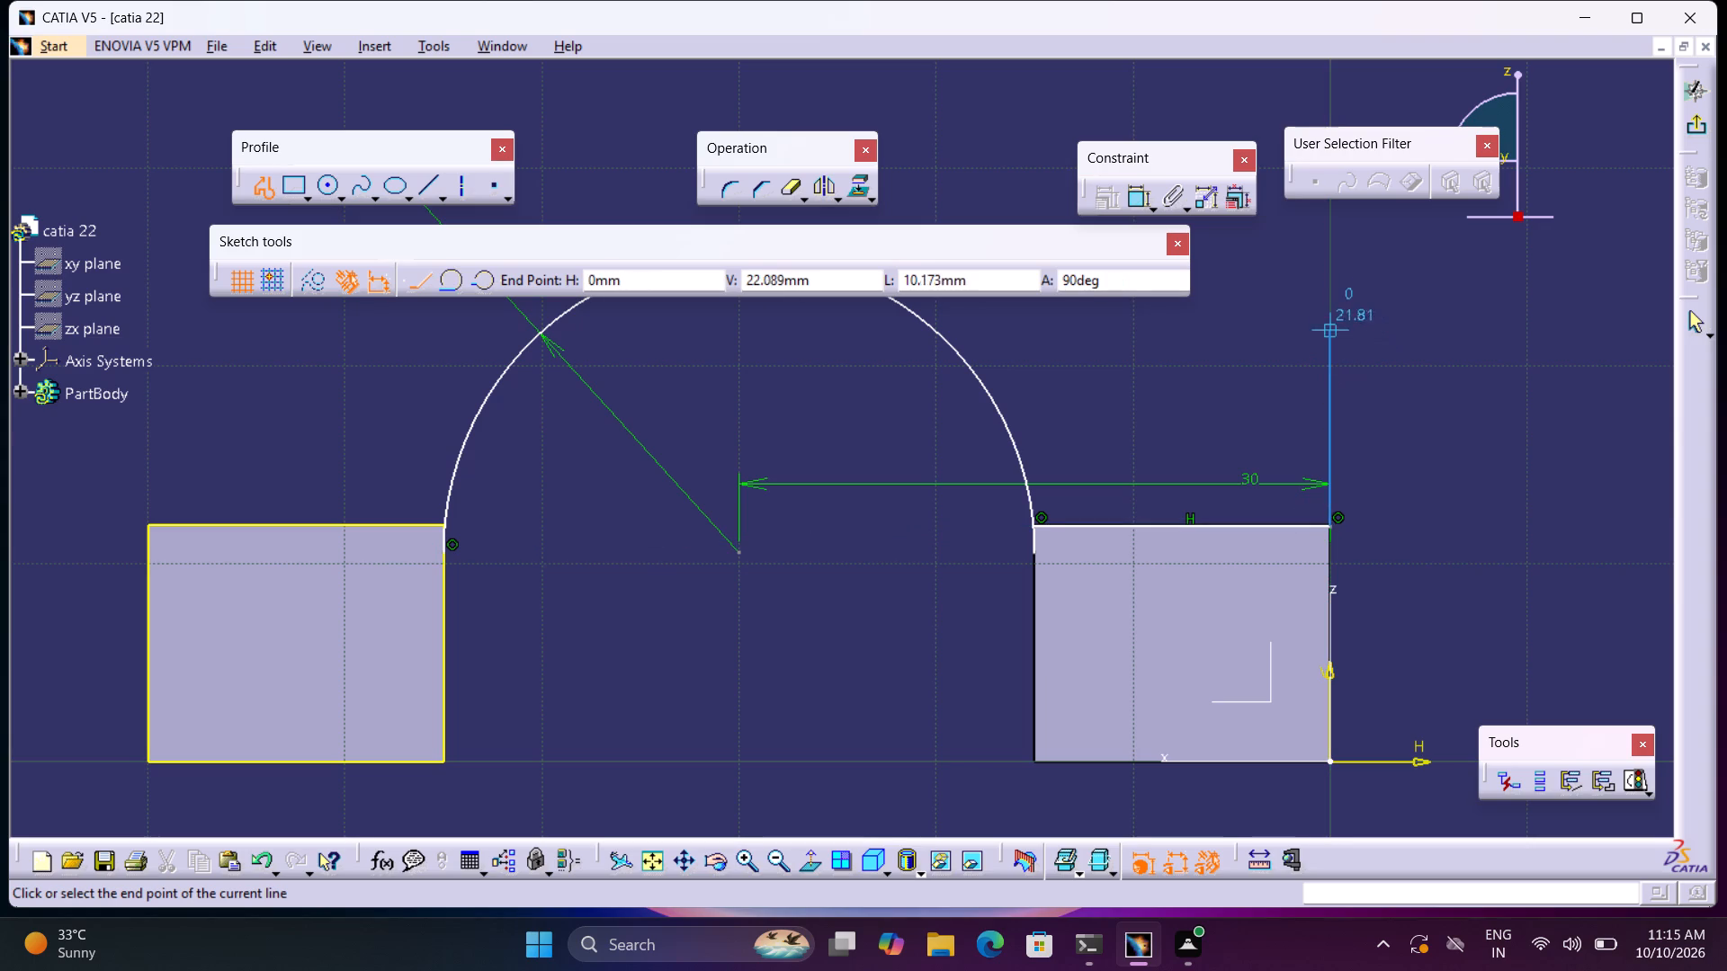
# Continue the profile with a vertical line about 41 mm long going up along the vertical axis.
pyautogui.moveTo(1332, 319); pyautogui.dragTo(1353, 543, button='middle')
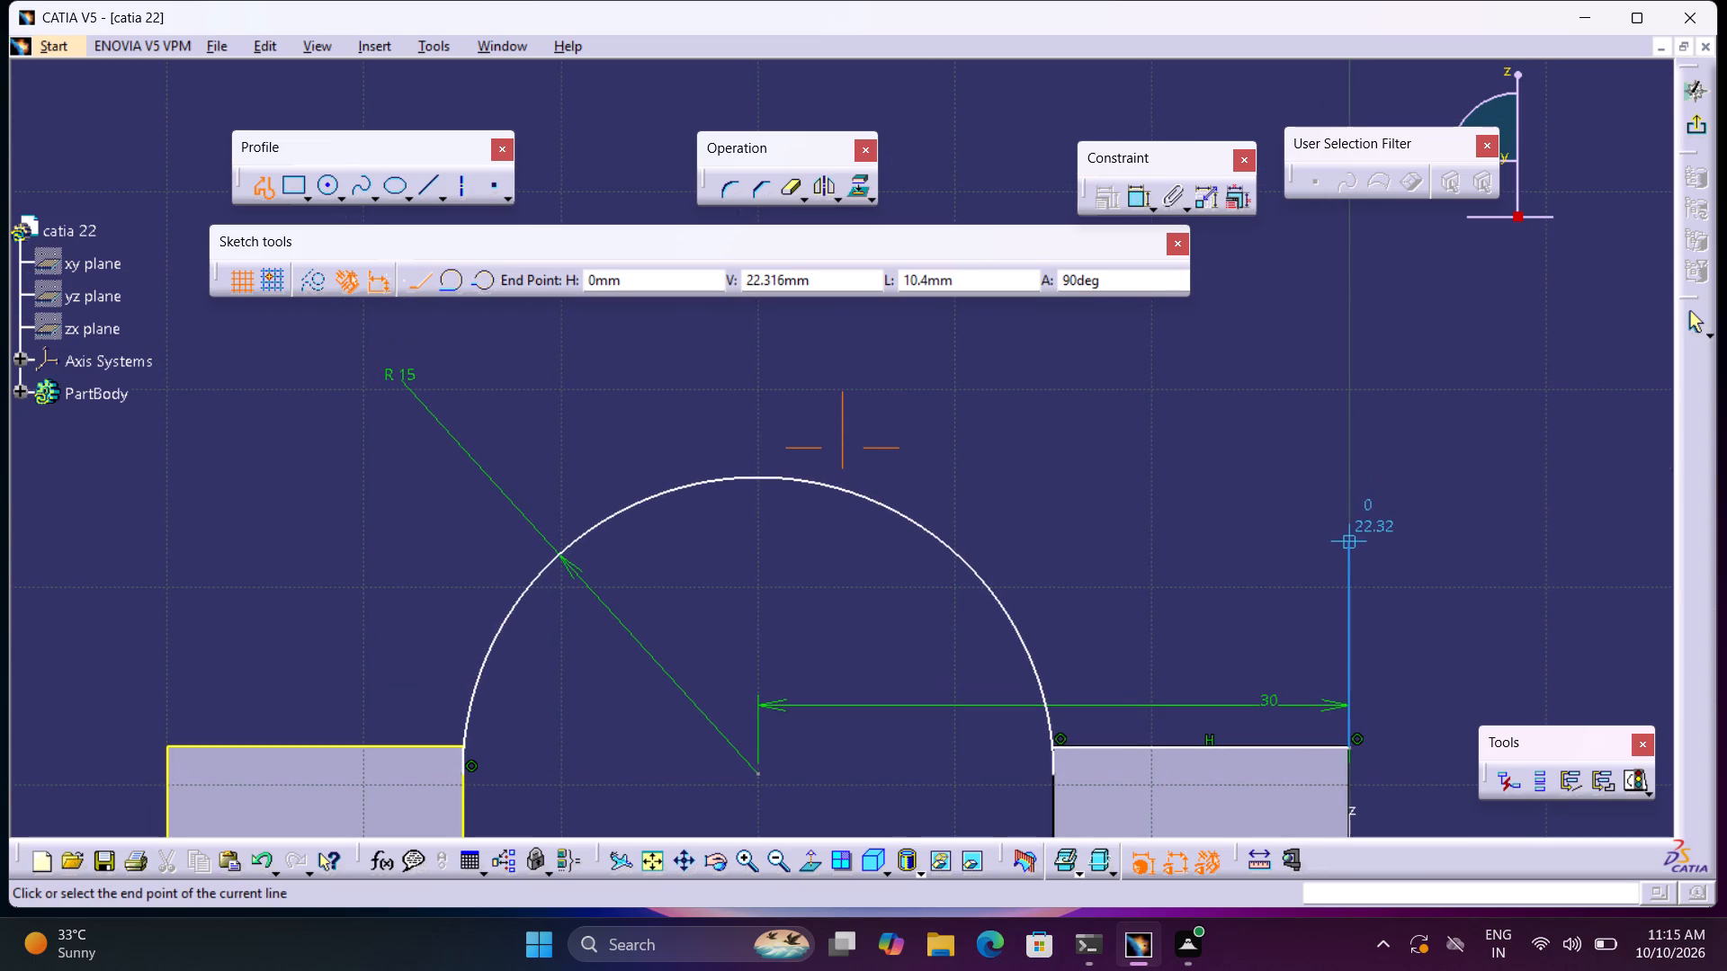
pyautogui.moveTo(1353, 543); pyautogui.dragTo(1354, 543, button='middle')
pyautogui.middleClick(1354, 543)
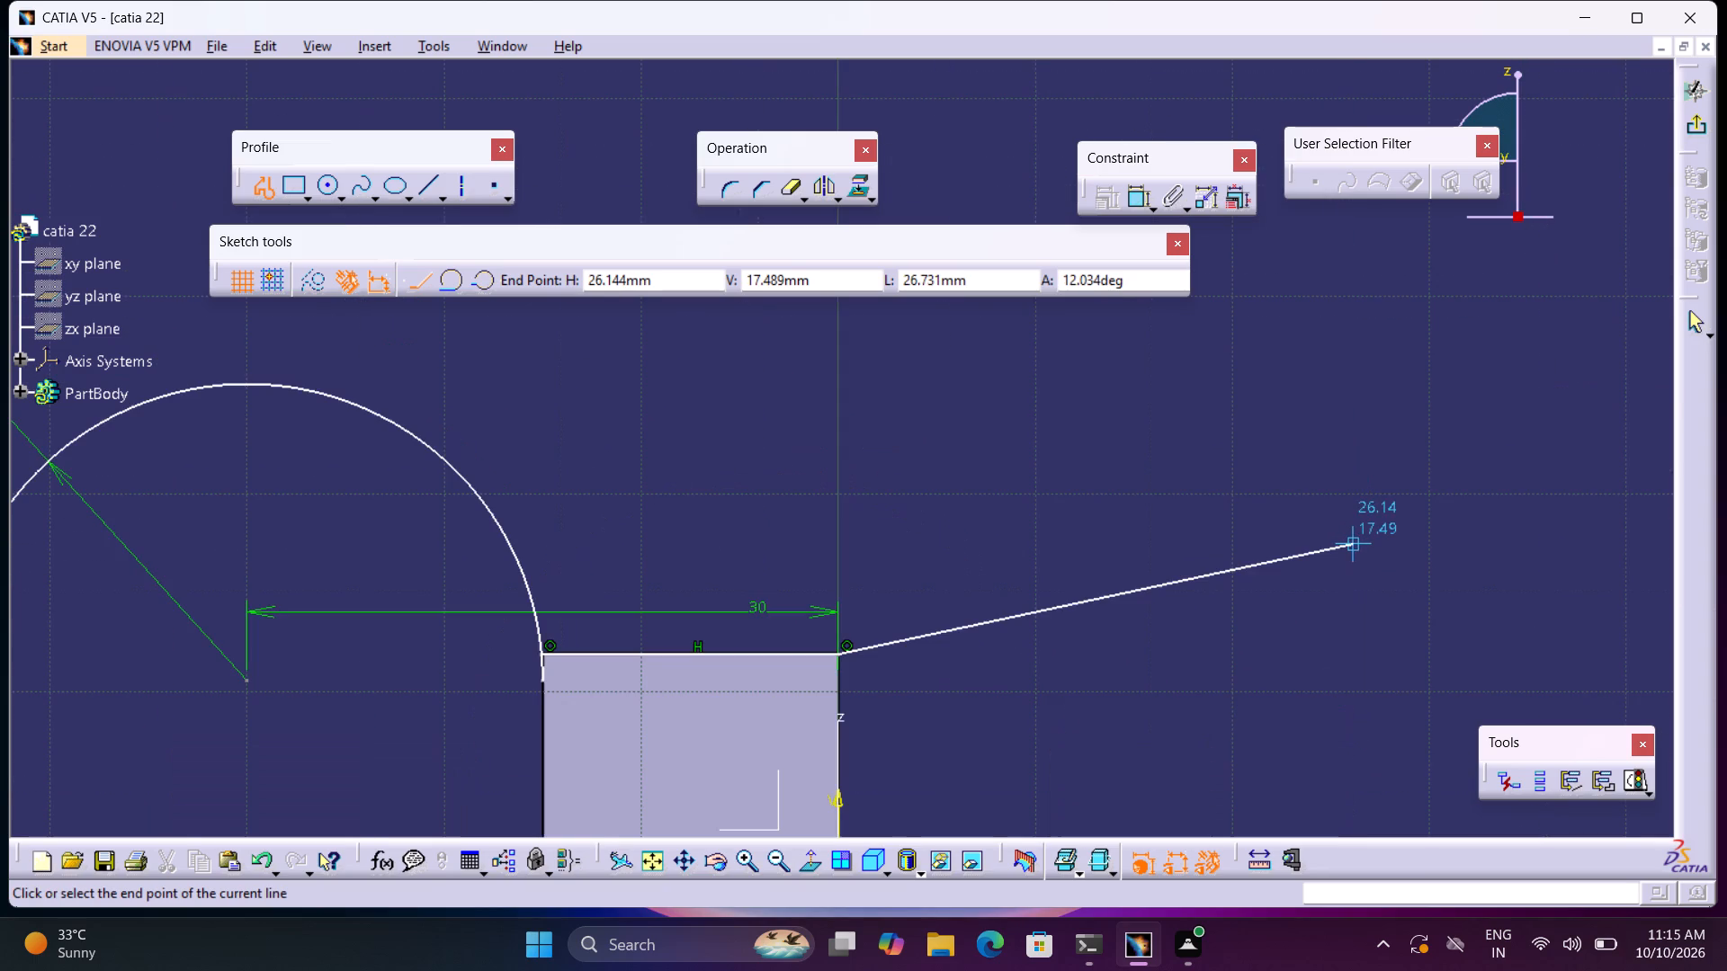
pyautogui.moveTo(1067, 441); pyautogui.dragTo(1079, 571, button='middle')
pyautogui.rightClick(1067, 446)
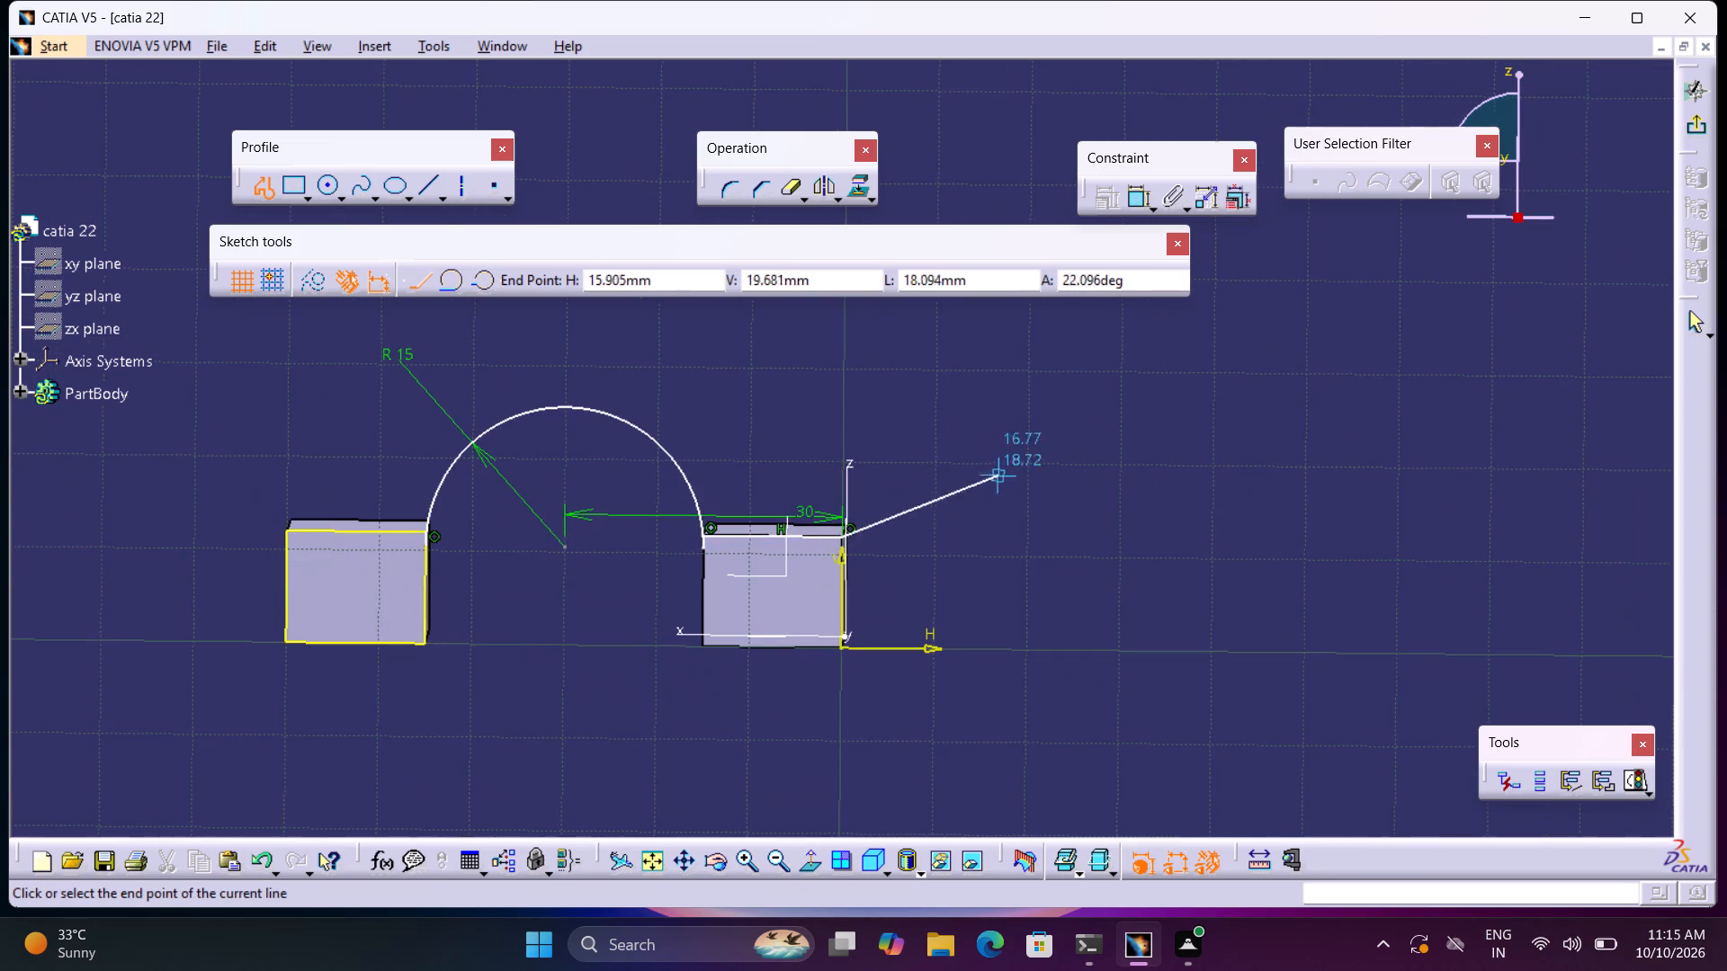
pyautogui.moveTo(955, 407); pyautogui.dragTo(1006, 655, button='middle')
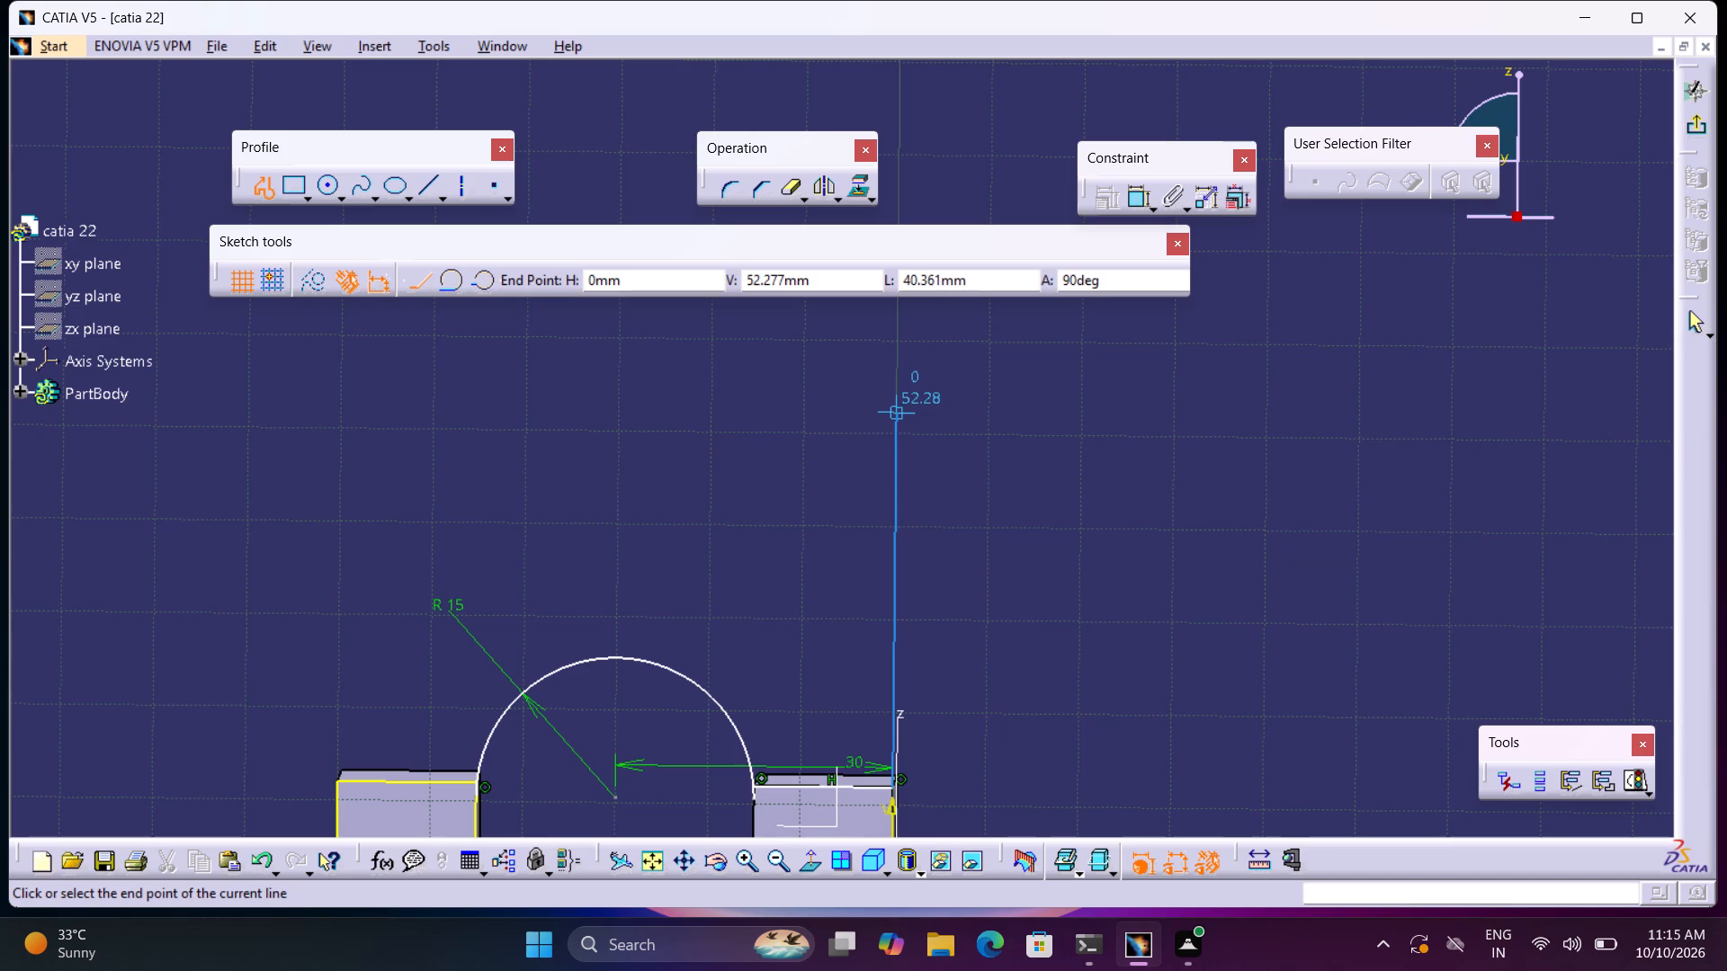
pyautogui.click(894, 407)
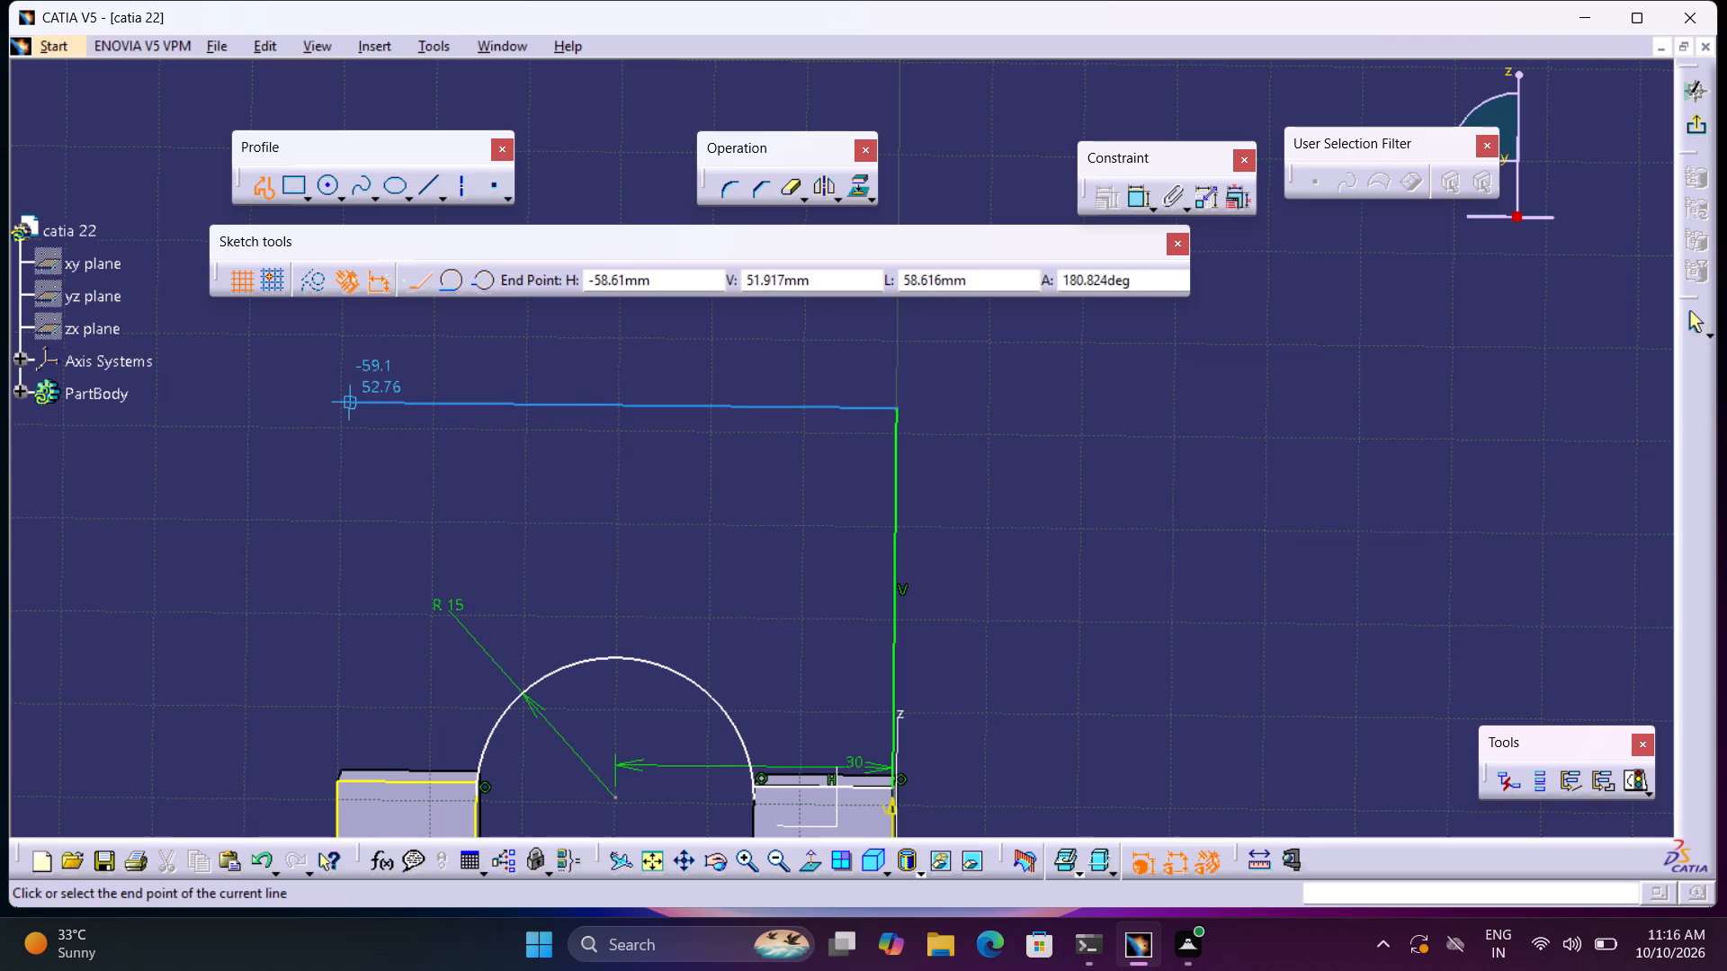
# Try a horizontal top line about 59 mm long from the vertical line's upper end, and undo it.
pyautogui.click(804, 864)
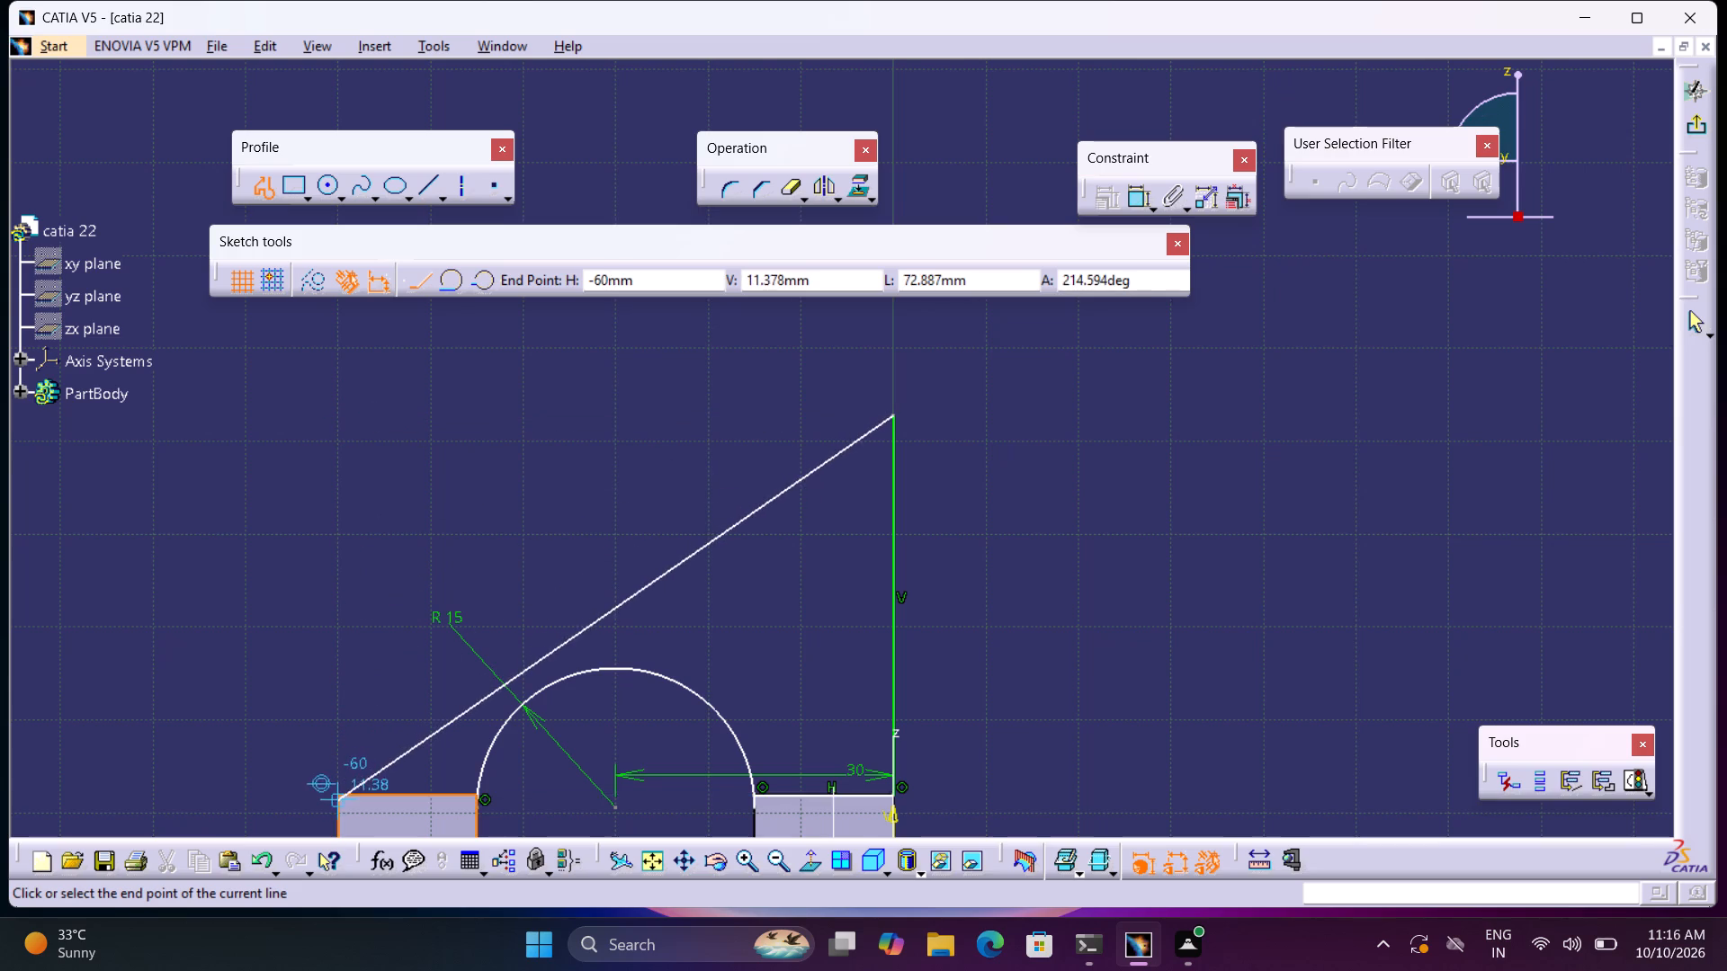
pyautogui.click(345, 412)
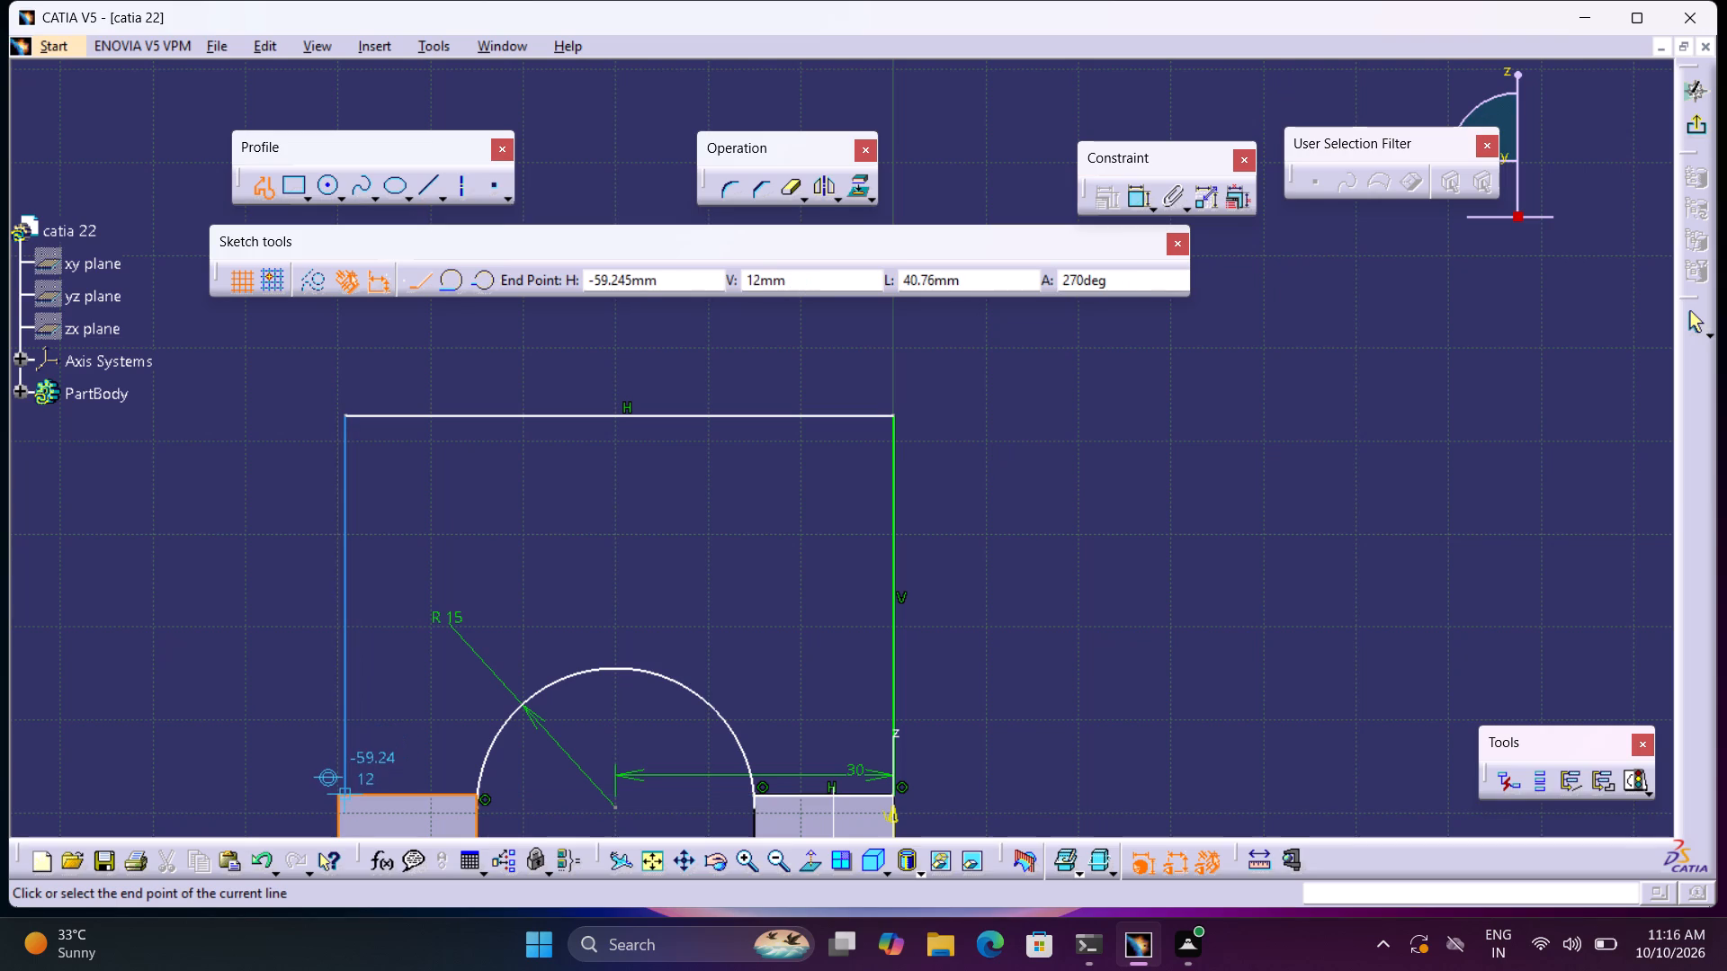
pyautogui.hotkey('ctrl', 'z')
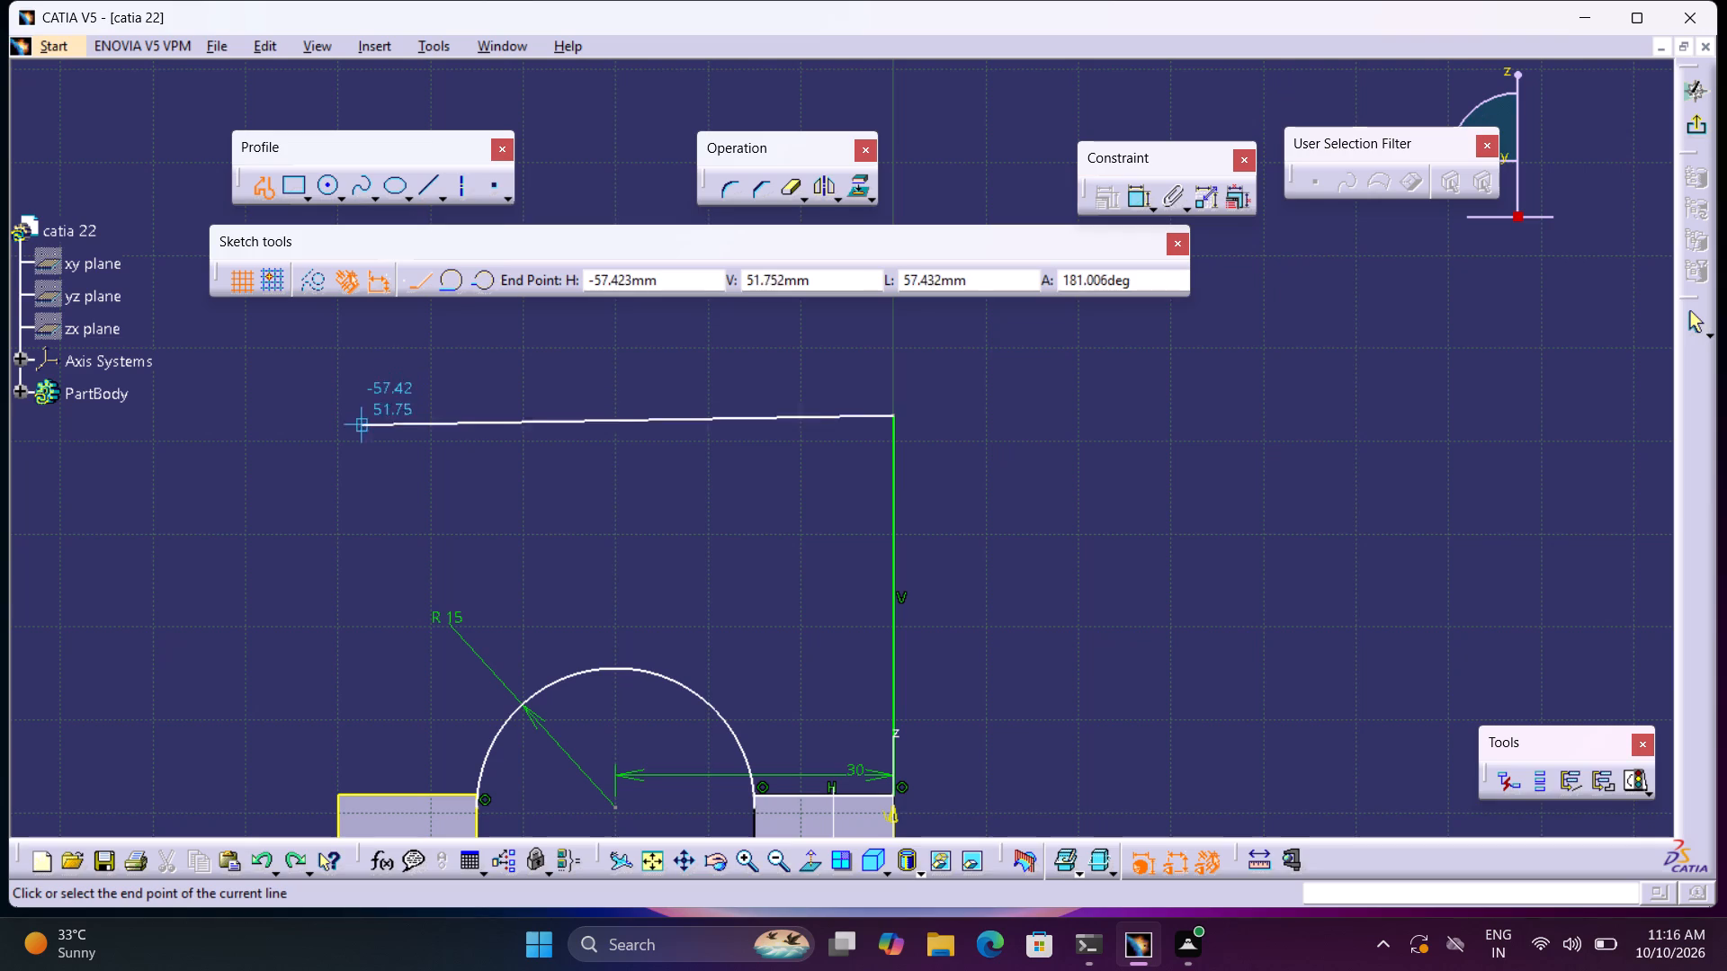
# Finish the profile with a 60 mm top line, a 41 mm vertical down to the far bar, and a 15 mm line to the arc, all approximate.
pyautogui.moveTo(391, 583); pyautogui.dragTo(798, 405, button='middle')
pyautogui.rightClick(808, 473)
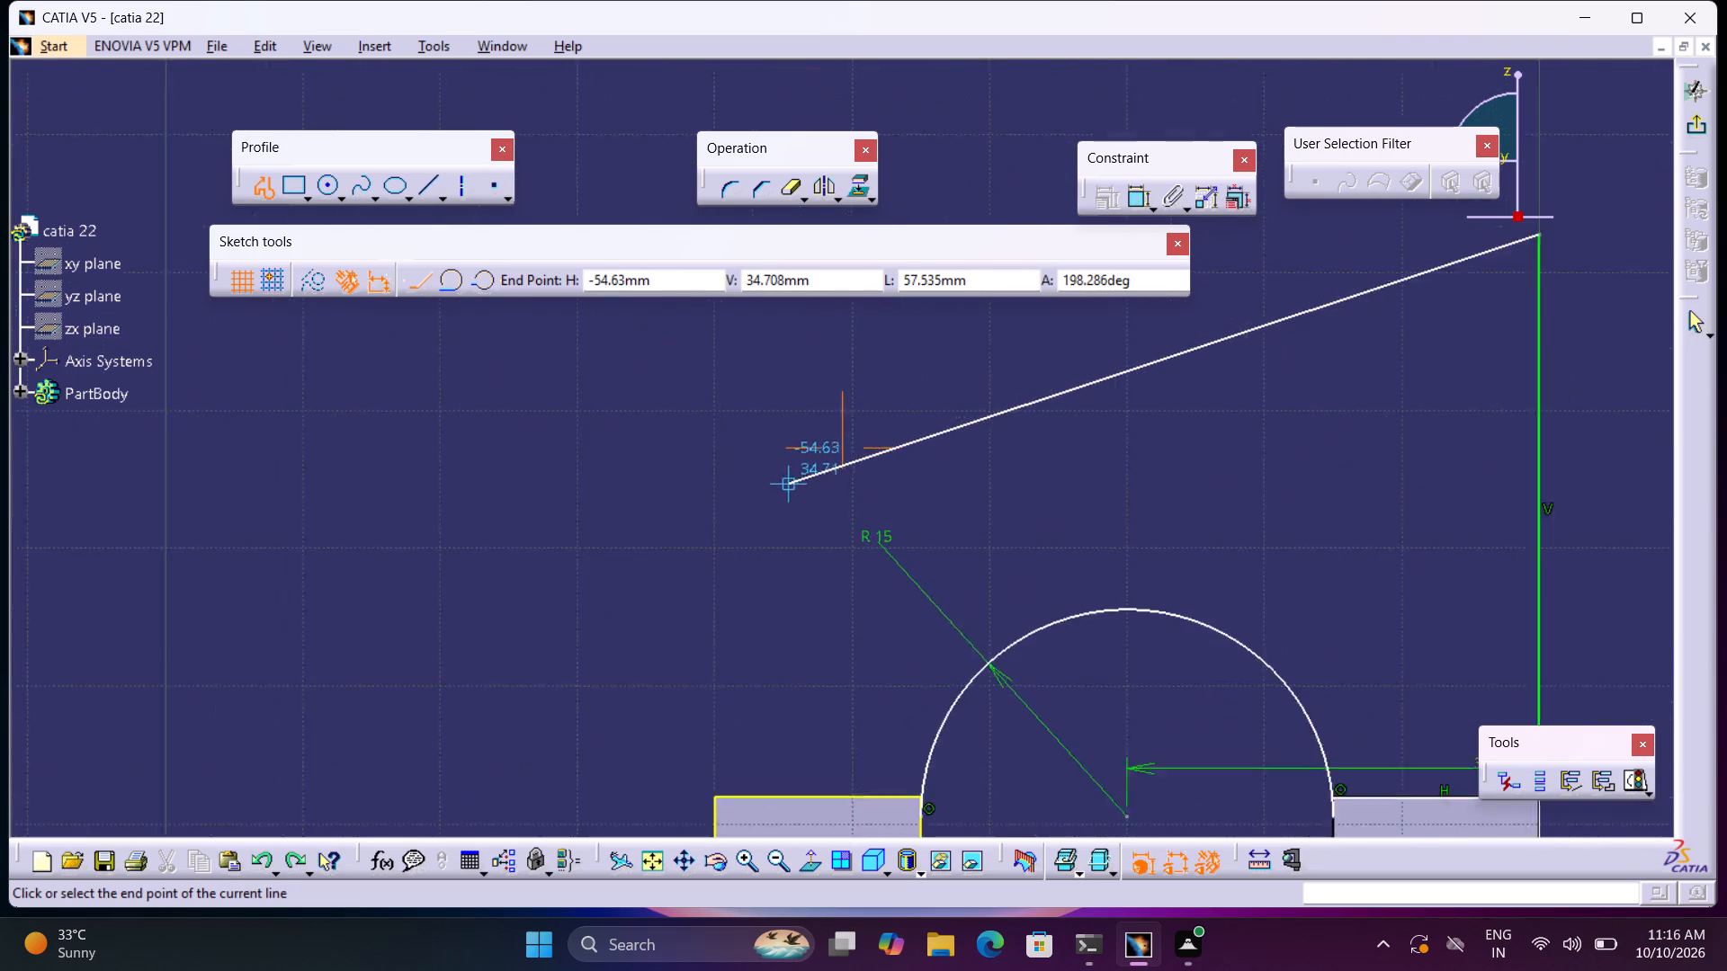
pyautogui.moveTo(798, 405); pyautogui.dragTo(819, 344, button='middle')
pyautogui.moveTo(849, 530); pyautogui.dragTo(930, 446, button='middle')
pyautogui.rightClick(916, 393)
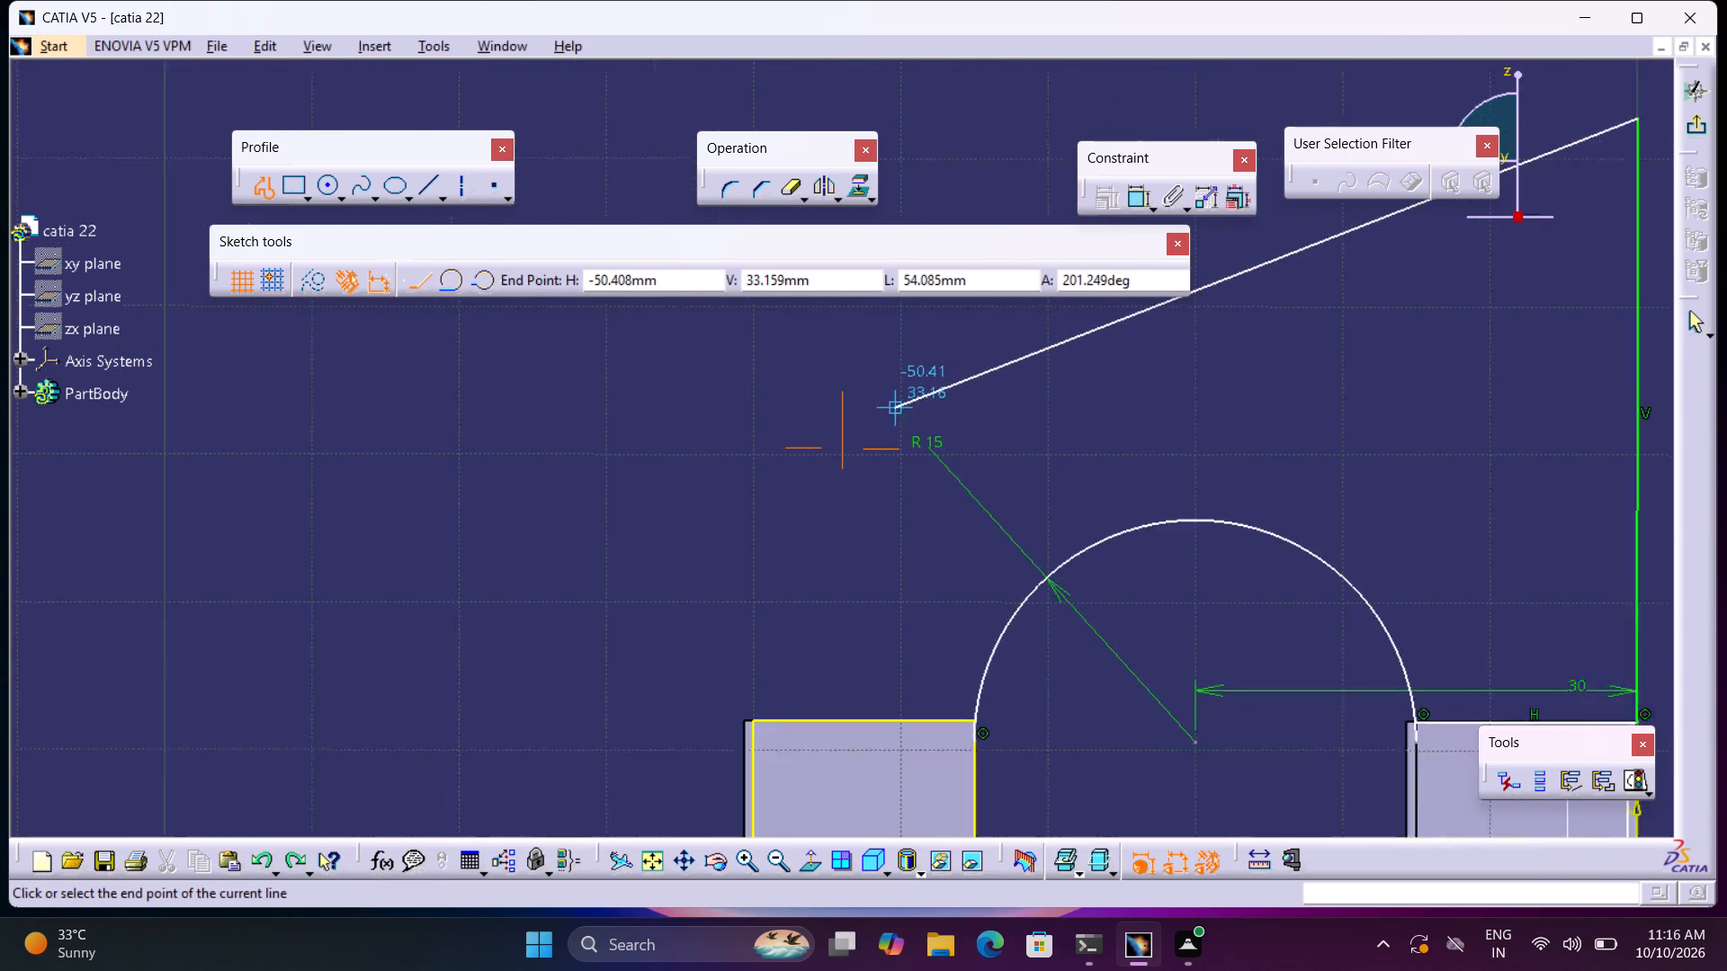
pyautogui.moveTo(930, 446); pyautogui.dragTo(930, 450, button='middle')
pyautogui.click(812, 869)
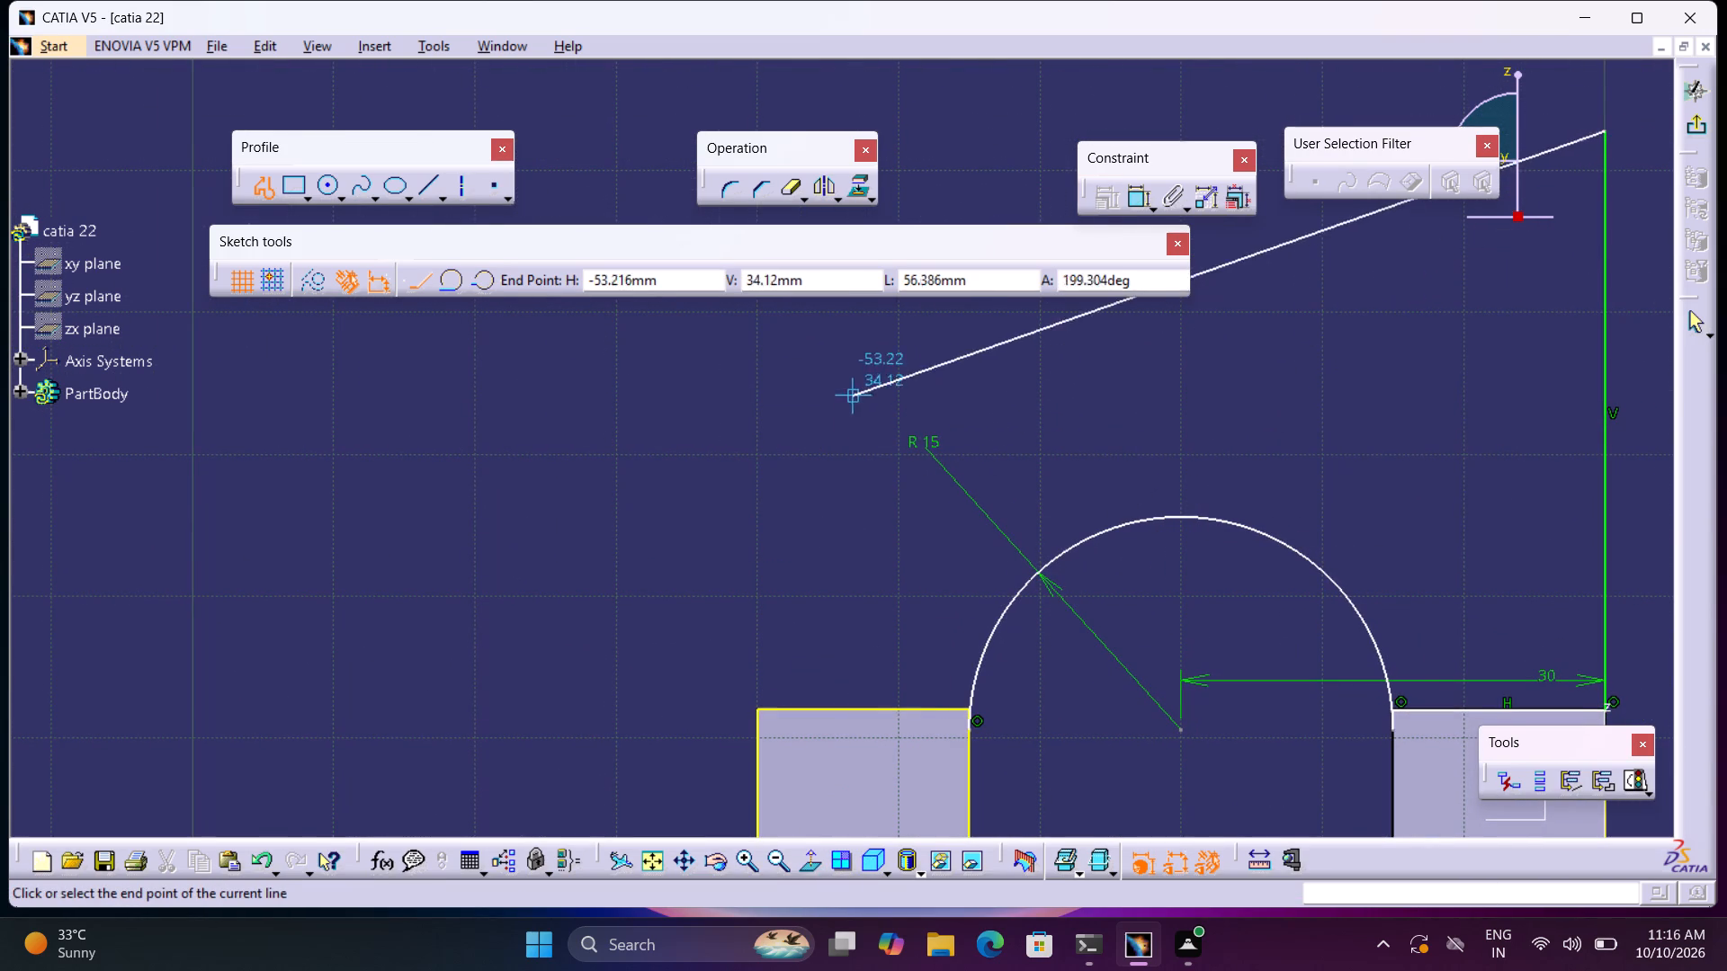
pyautogui.moveTo(823, 394); pyautogui.dragTo(819, 512, button='middle')
pyautogui.rightClick(816, 451)
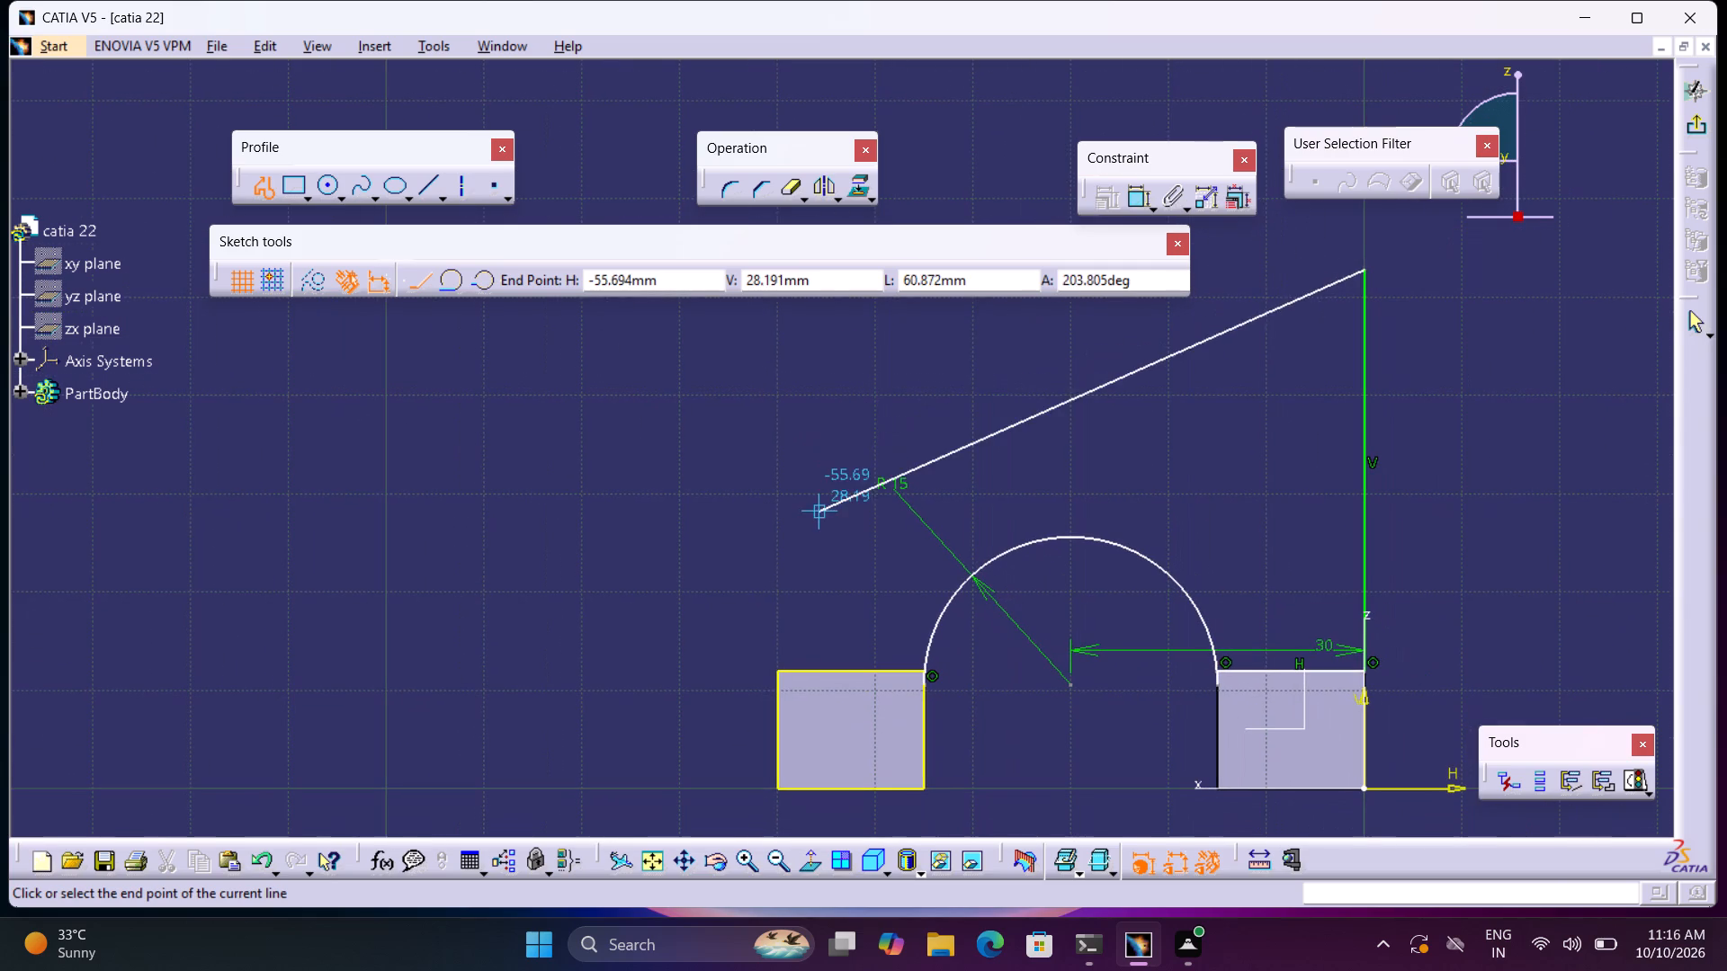
pyautogui.moveTo(775, 322); pyautogui.dragTo(775, 379, button='right')
pyautogui.moveTo(778, 383); pyautogui.dragTo(785, 426, button='middle')
pyautogui.moveTo(778, 386); pyautogui.dragTo(784, 425, button='right')
pyautogui.moveTo(785, 391); pyautogui.dragTo(793, 407, button='middle')
pyautogui.scroll(-1, 786, 390)
pyautogui.rightClick(787, 390)
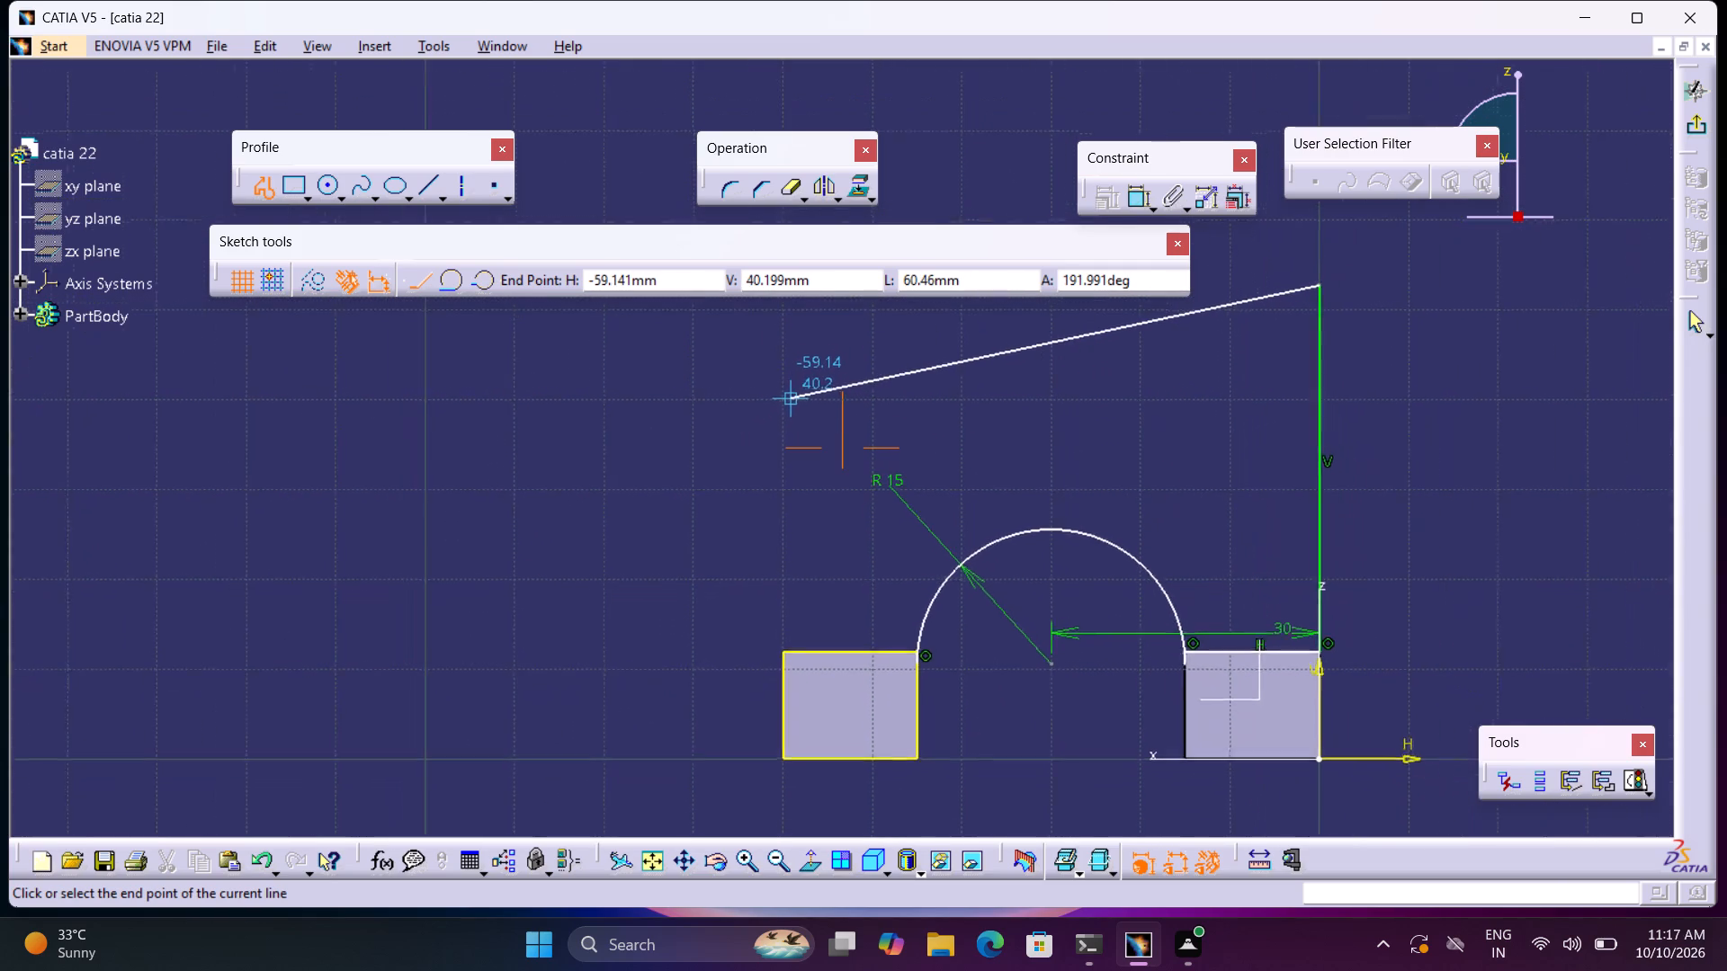
pyautogui.moveTo(793, 407); pyautogui.dragTo(796, 424, button='middle')
pyautogui.moveTo(796, 425); pyautogui.dragTo(788, 490, button='middle')
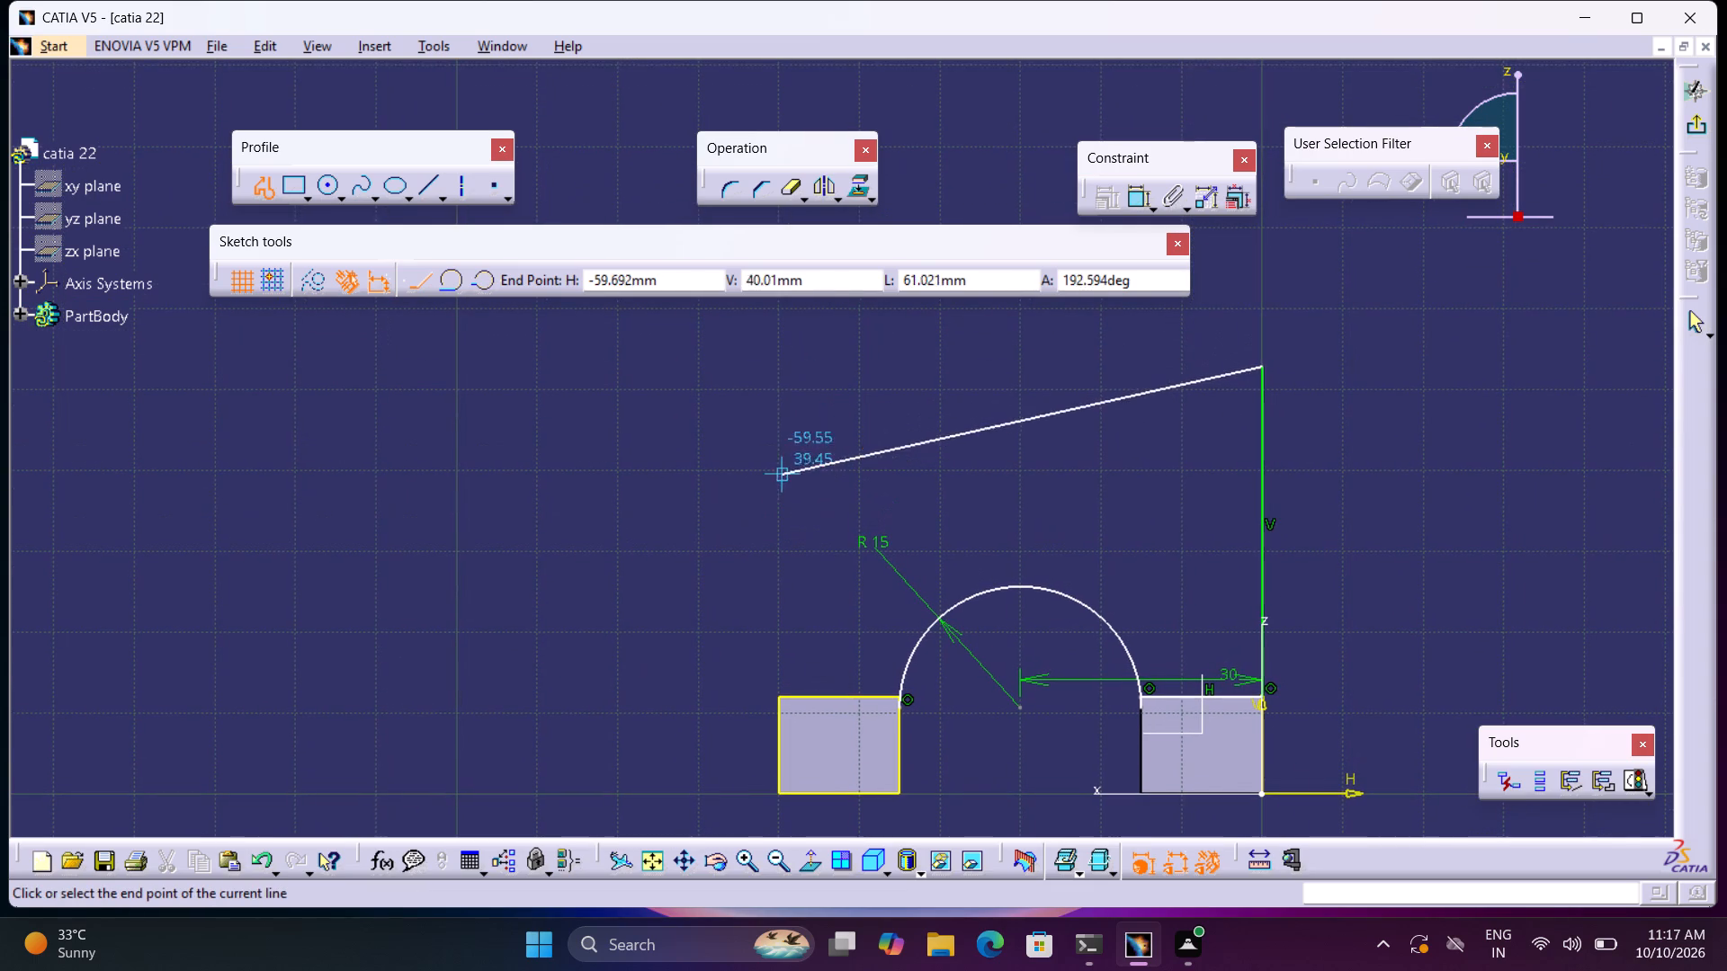
pyautogui.click(777, 370)
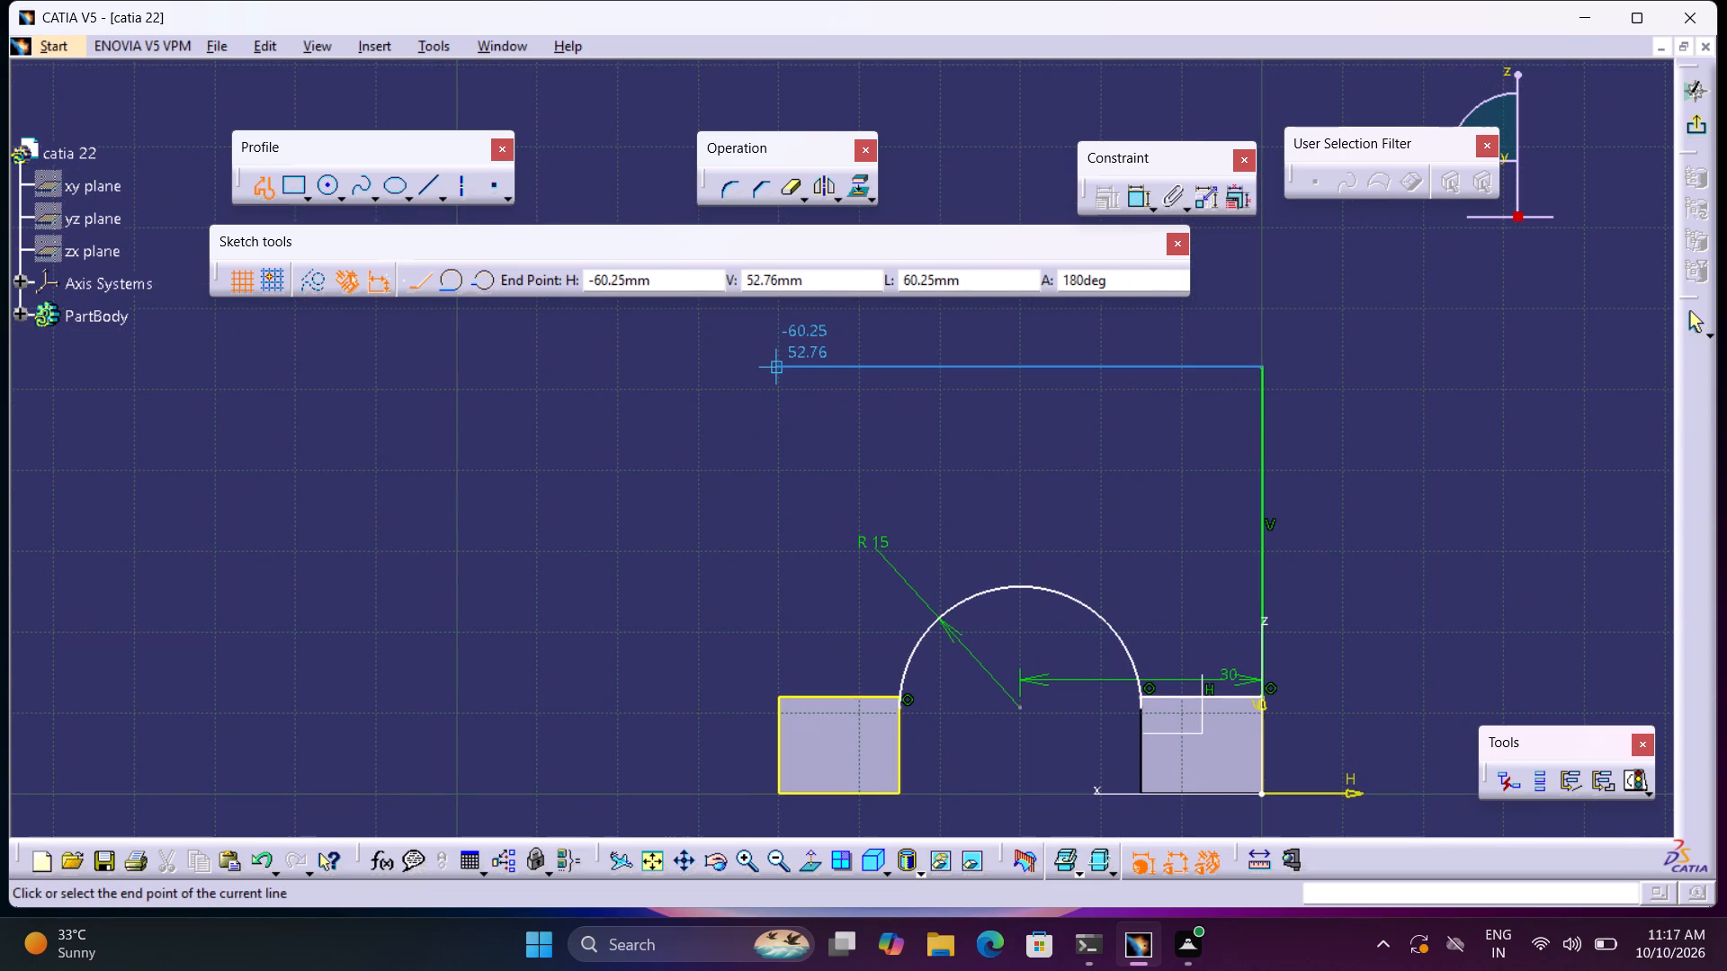
pyautogui.click(775, 699)
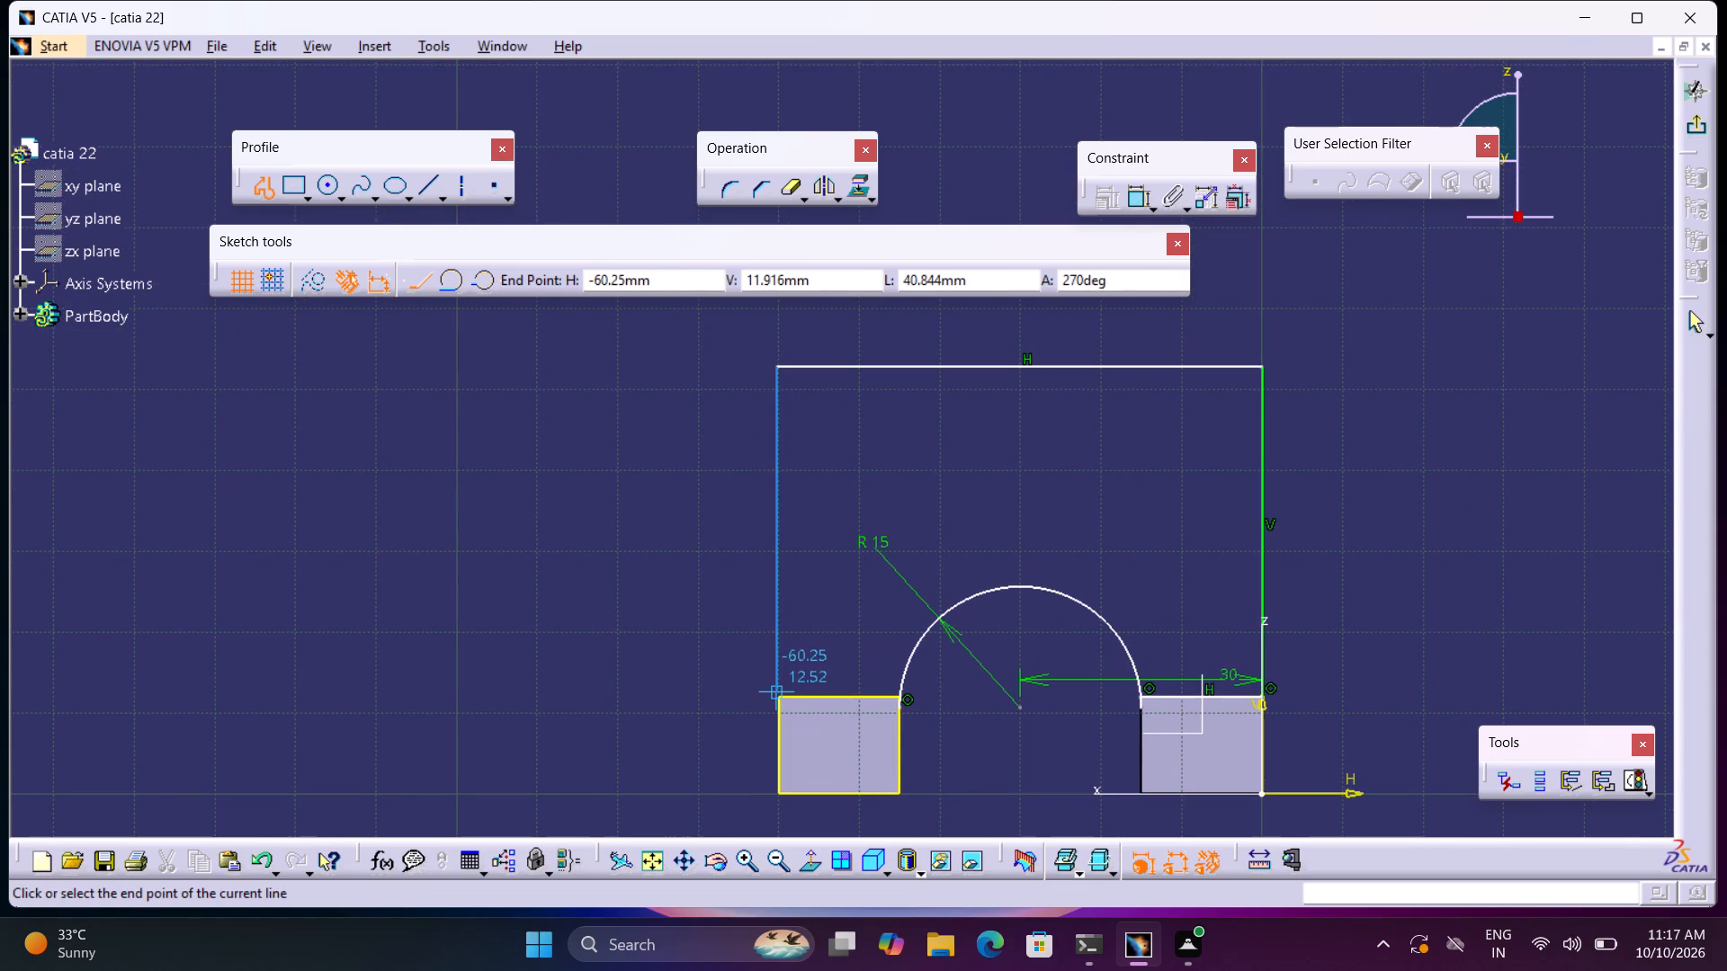
pyautogui.click(903, 695)
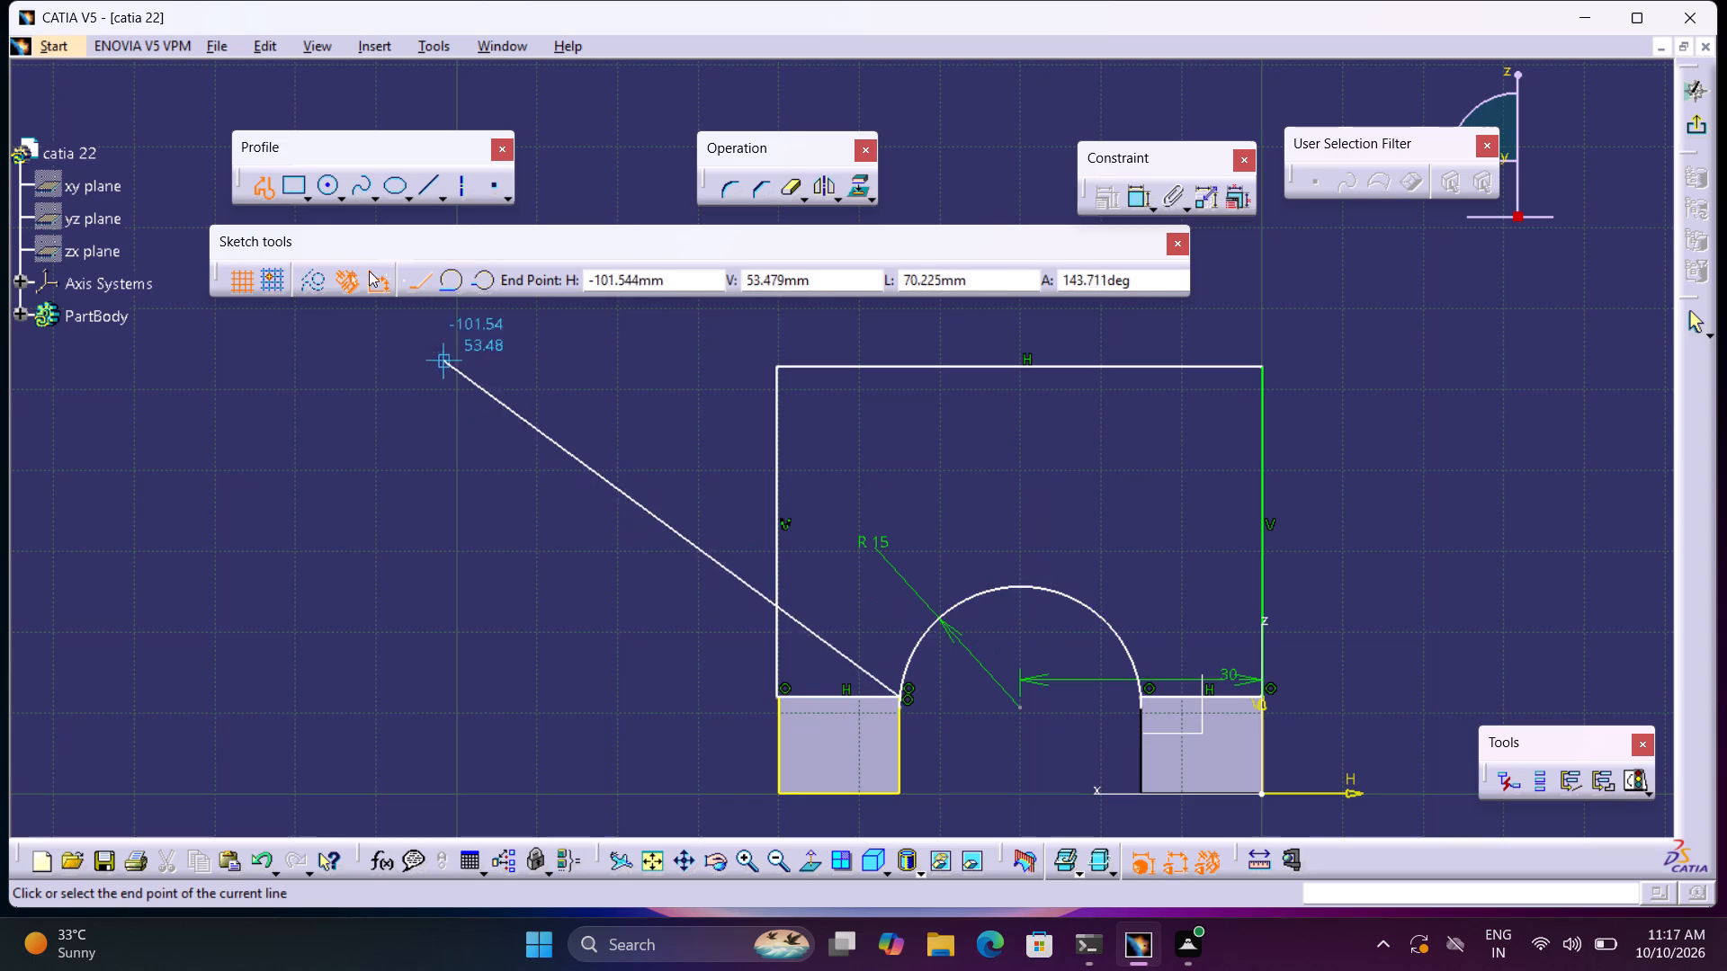
pyautogui.click(265, 184)
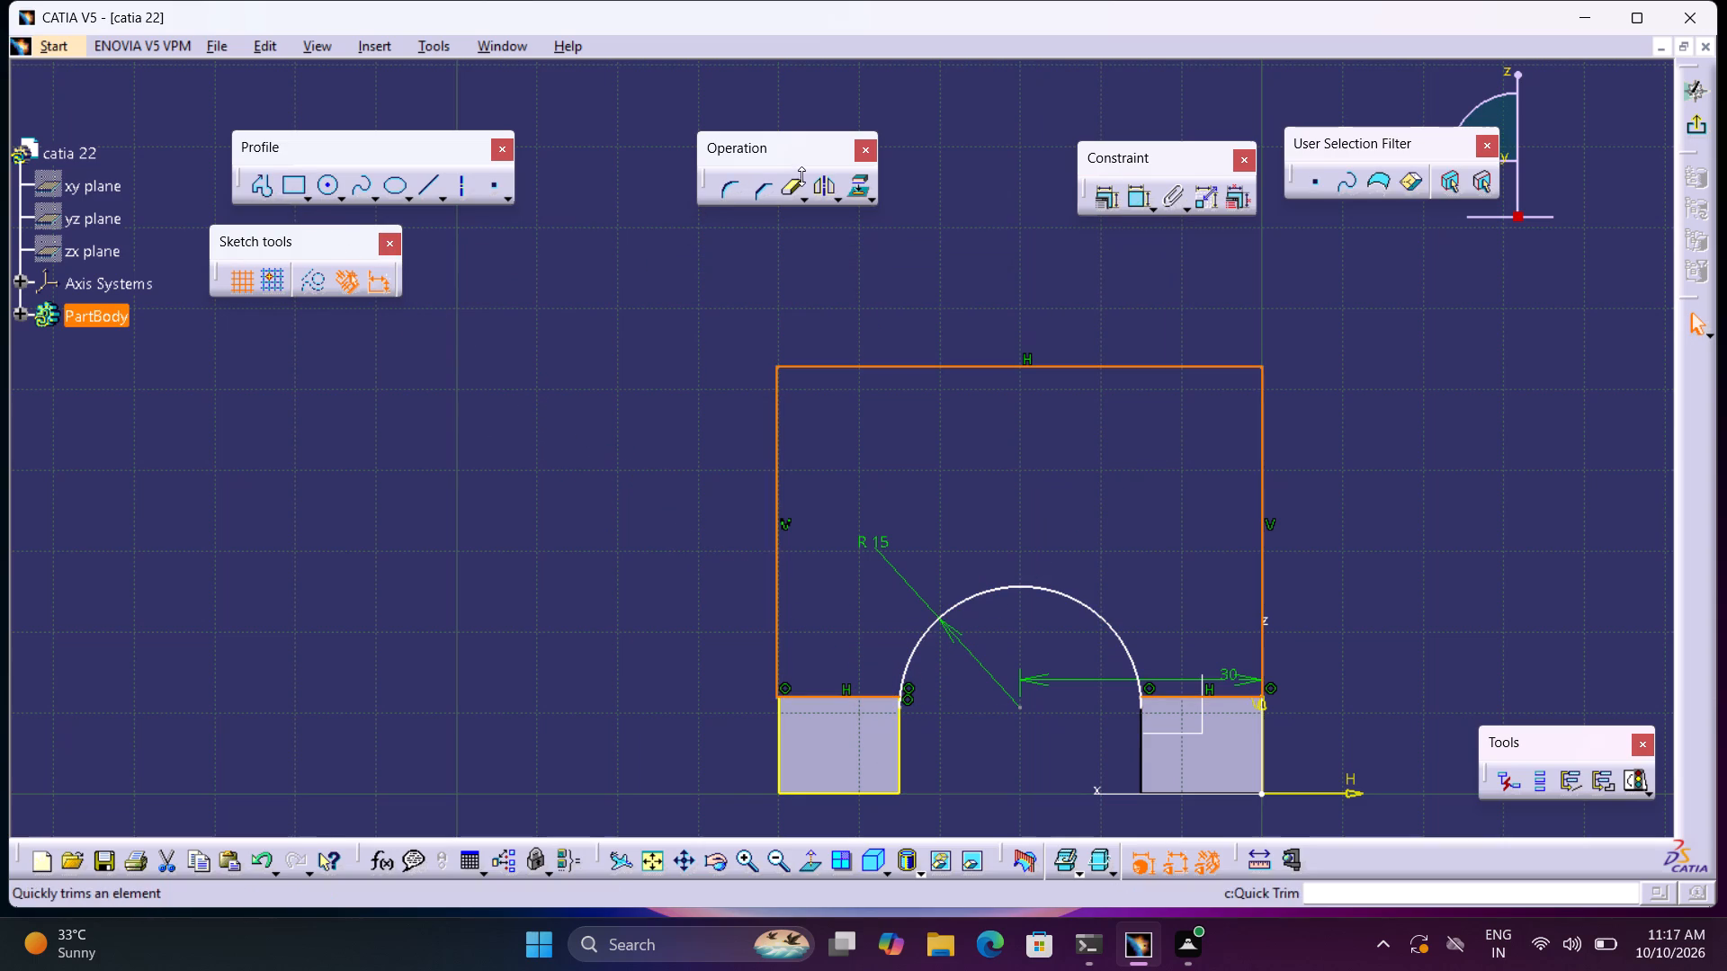
# Quick Trim the two short arc ends that extend below the profile's horizontal lines on the bars' top edges.
pyautogui.doubleClick(793, 196)
pyautogui.moveTo(1108, 670); pyautogui.dragTo(988, 497, button='middle')
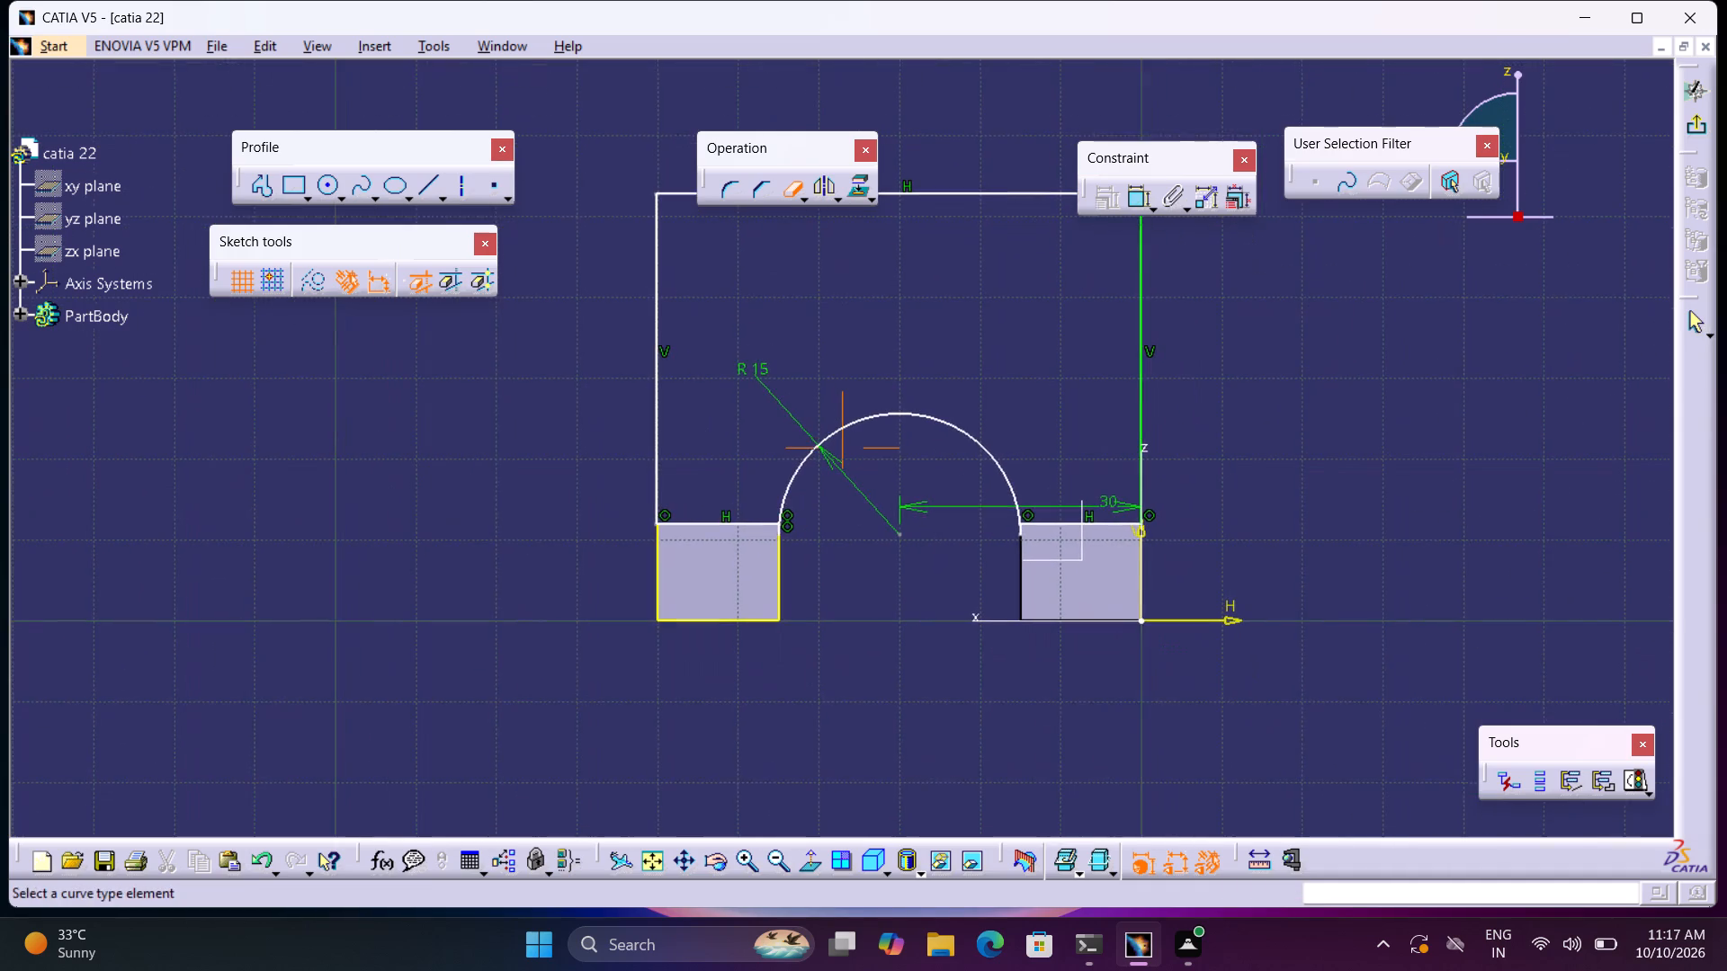
pyautogui.moveTo(988, 497); pyautogui.dragTo(939, 268, button='middle')
pyautogui.rightClick(988, 497)
pyautogui.middleClick(939, 268)
pyautogui.moveTo(761, 673); pyautogui.dragTo(915, 285, button='middle')
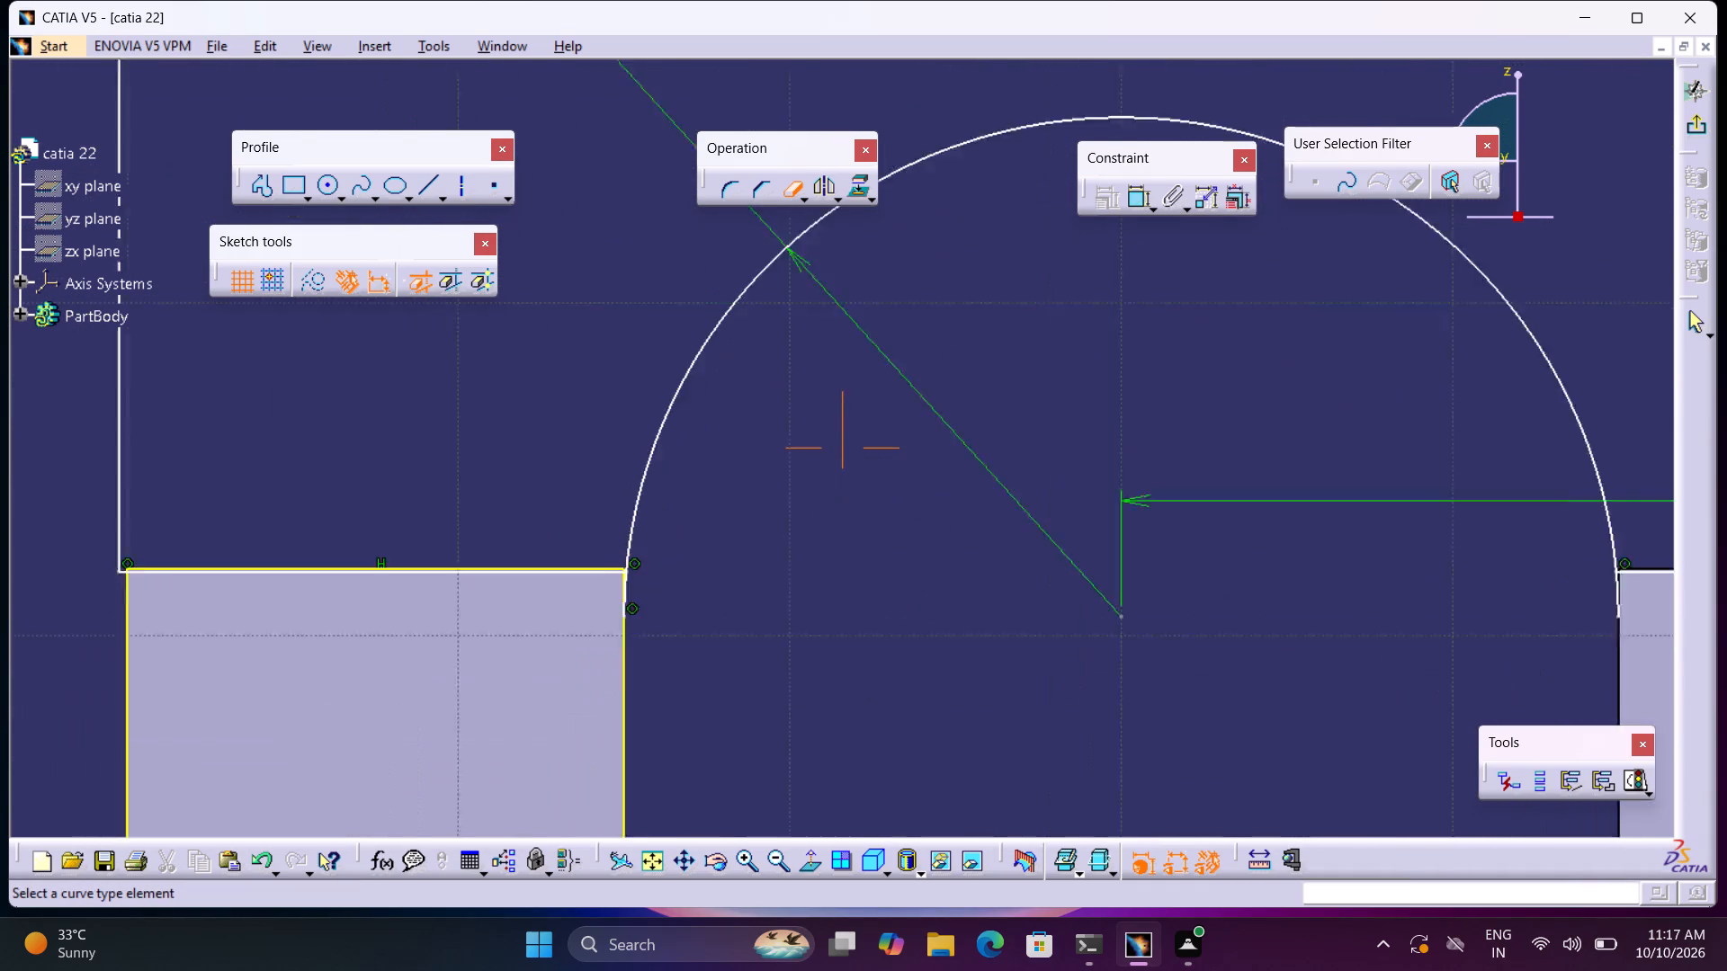
pyautogui.moveTo(915, 285); pyautogui.dragTo(972, 207, button='middle')
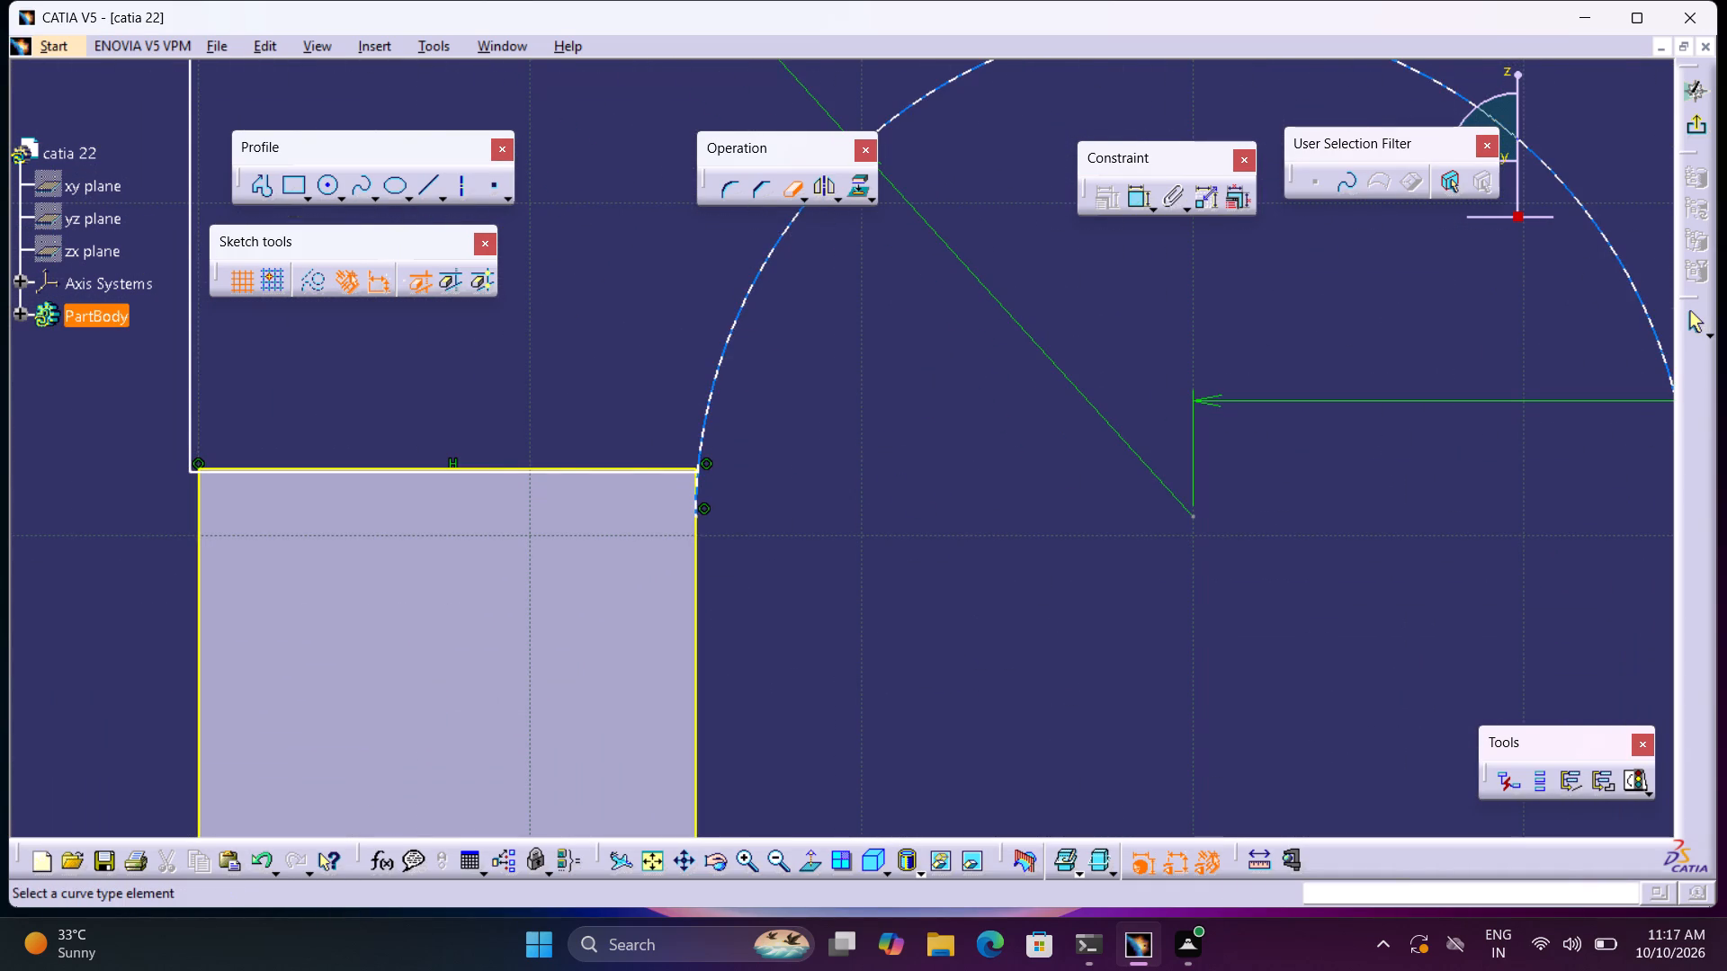
pyautogui.click(699, 493)
pyautogui.moveTo(1360, 507); pyautogui.dragTo(550, 371, button='middle')
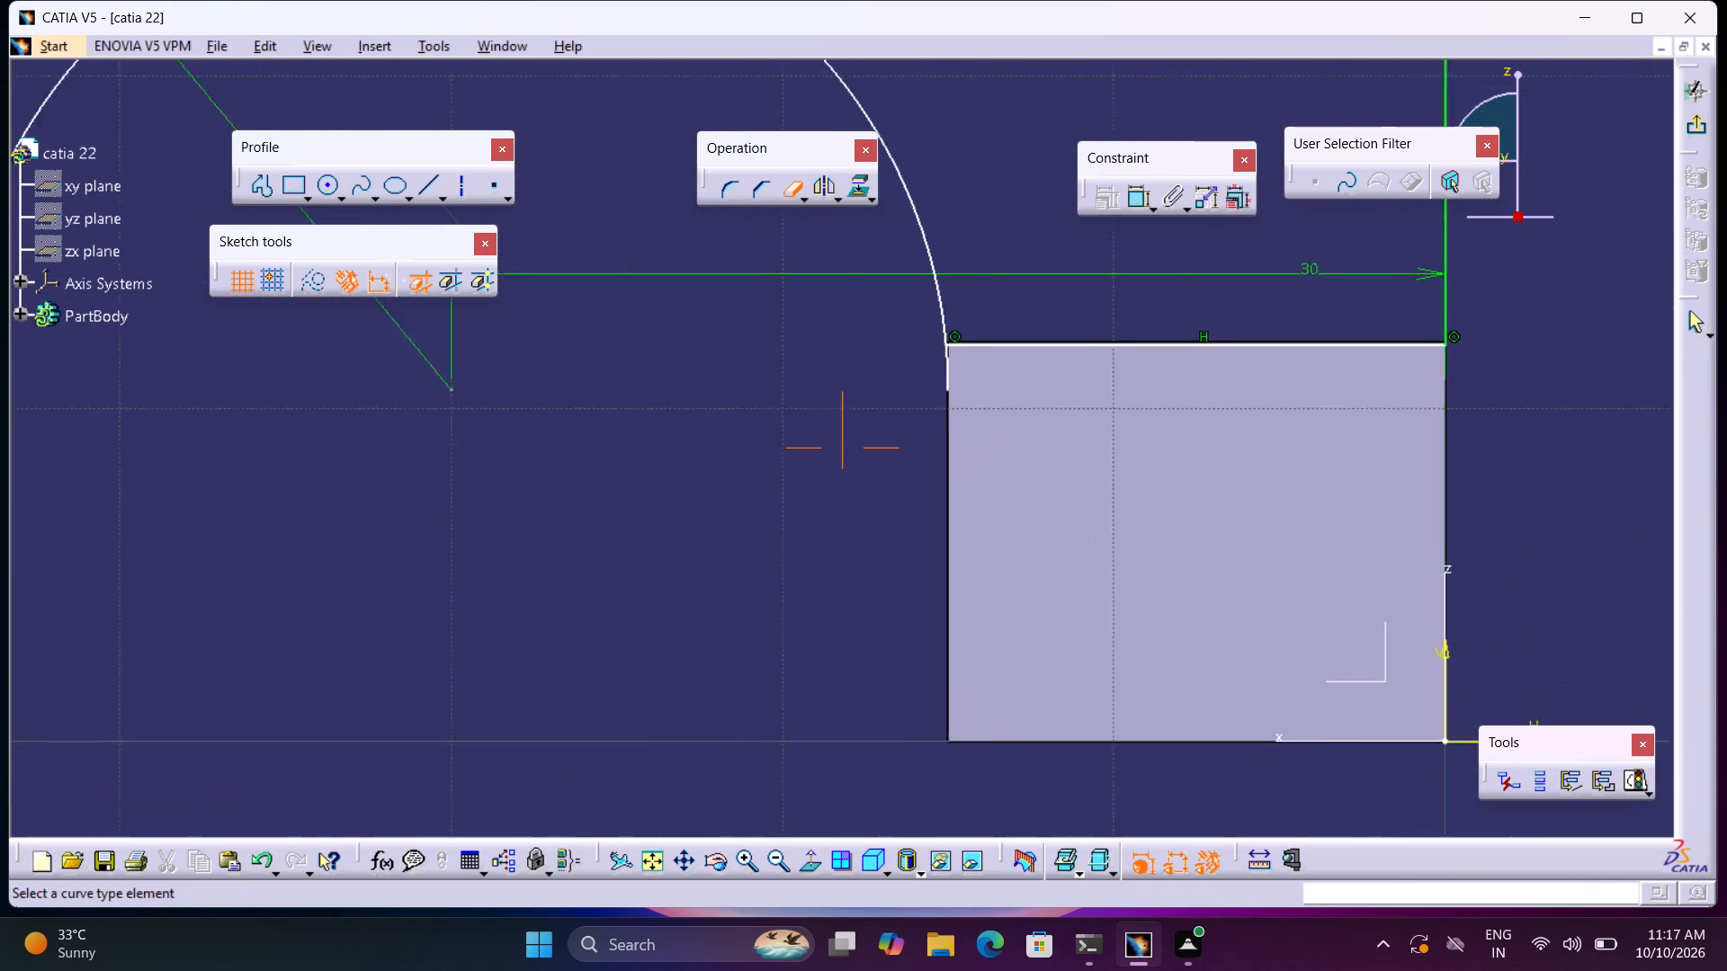
pyautogui.moveTo(550, 371); pyautogui.dragTo(465, 366, button='middle')
pyautogui.click(799, 356)
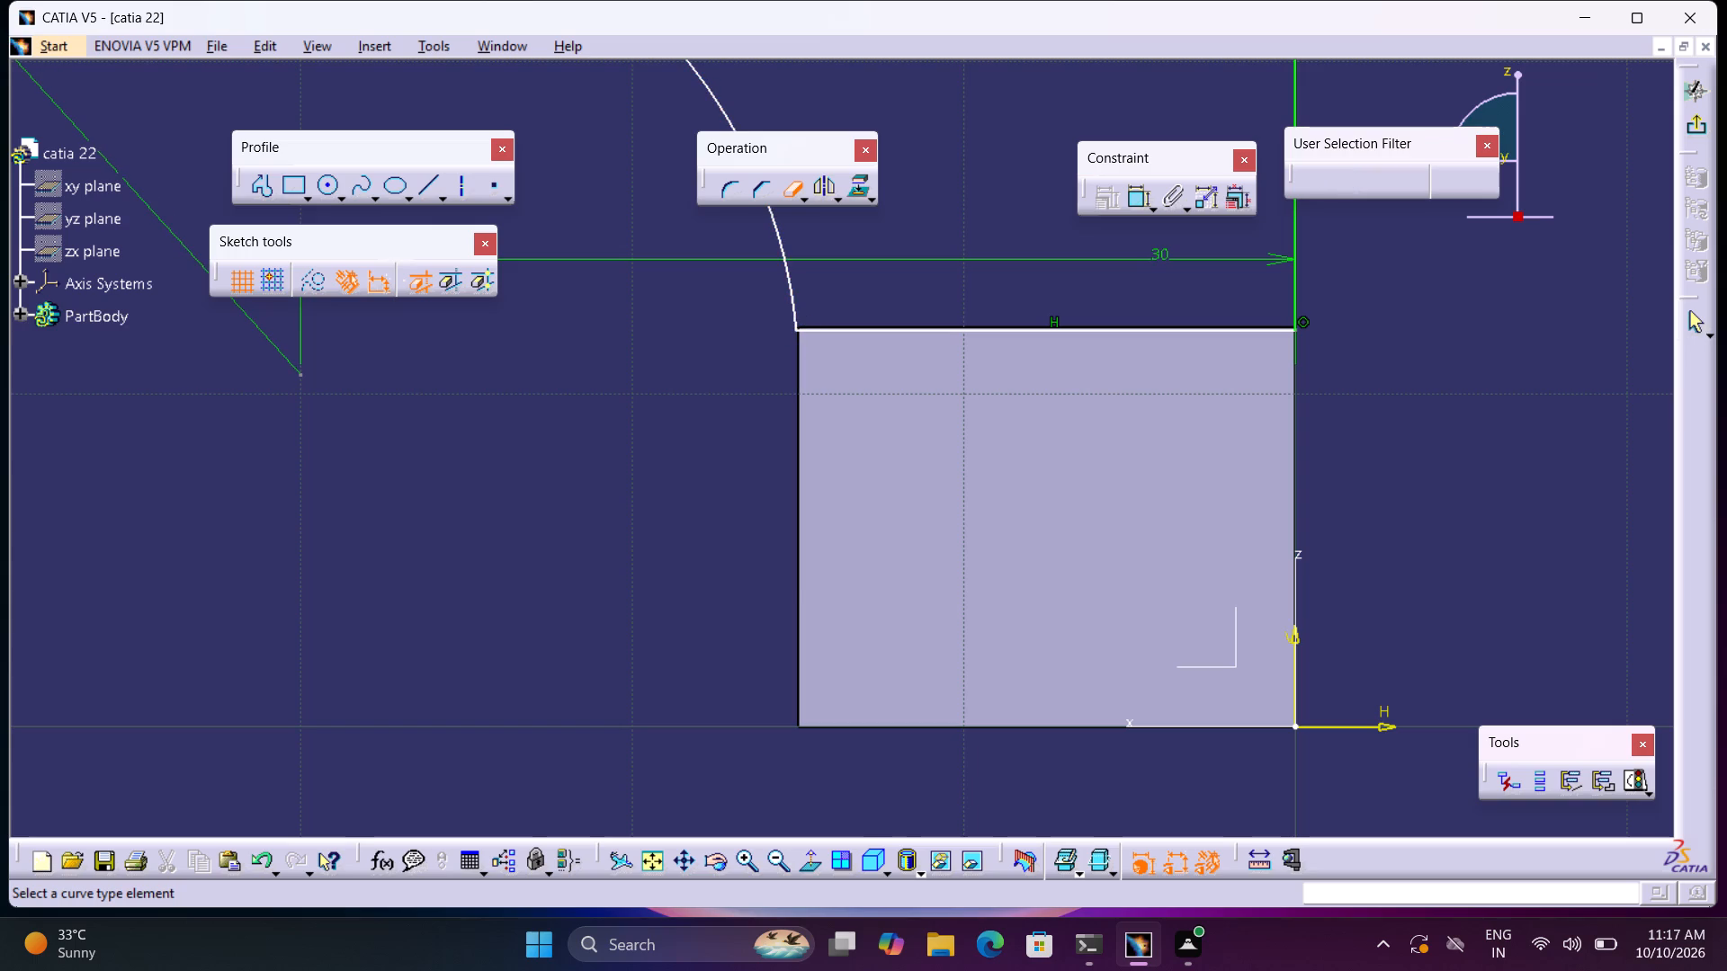
pyautogui.moveTo(343, 423); pyautogui.dragTo(1660, 644, button='middle')
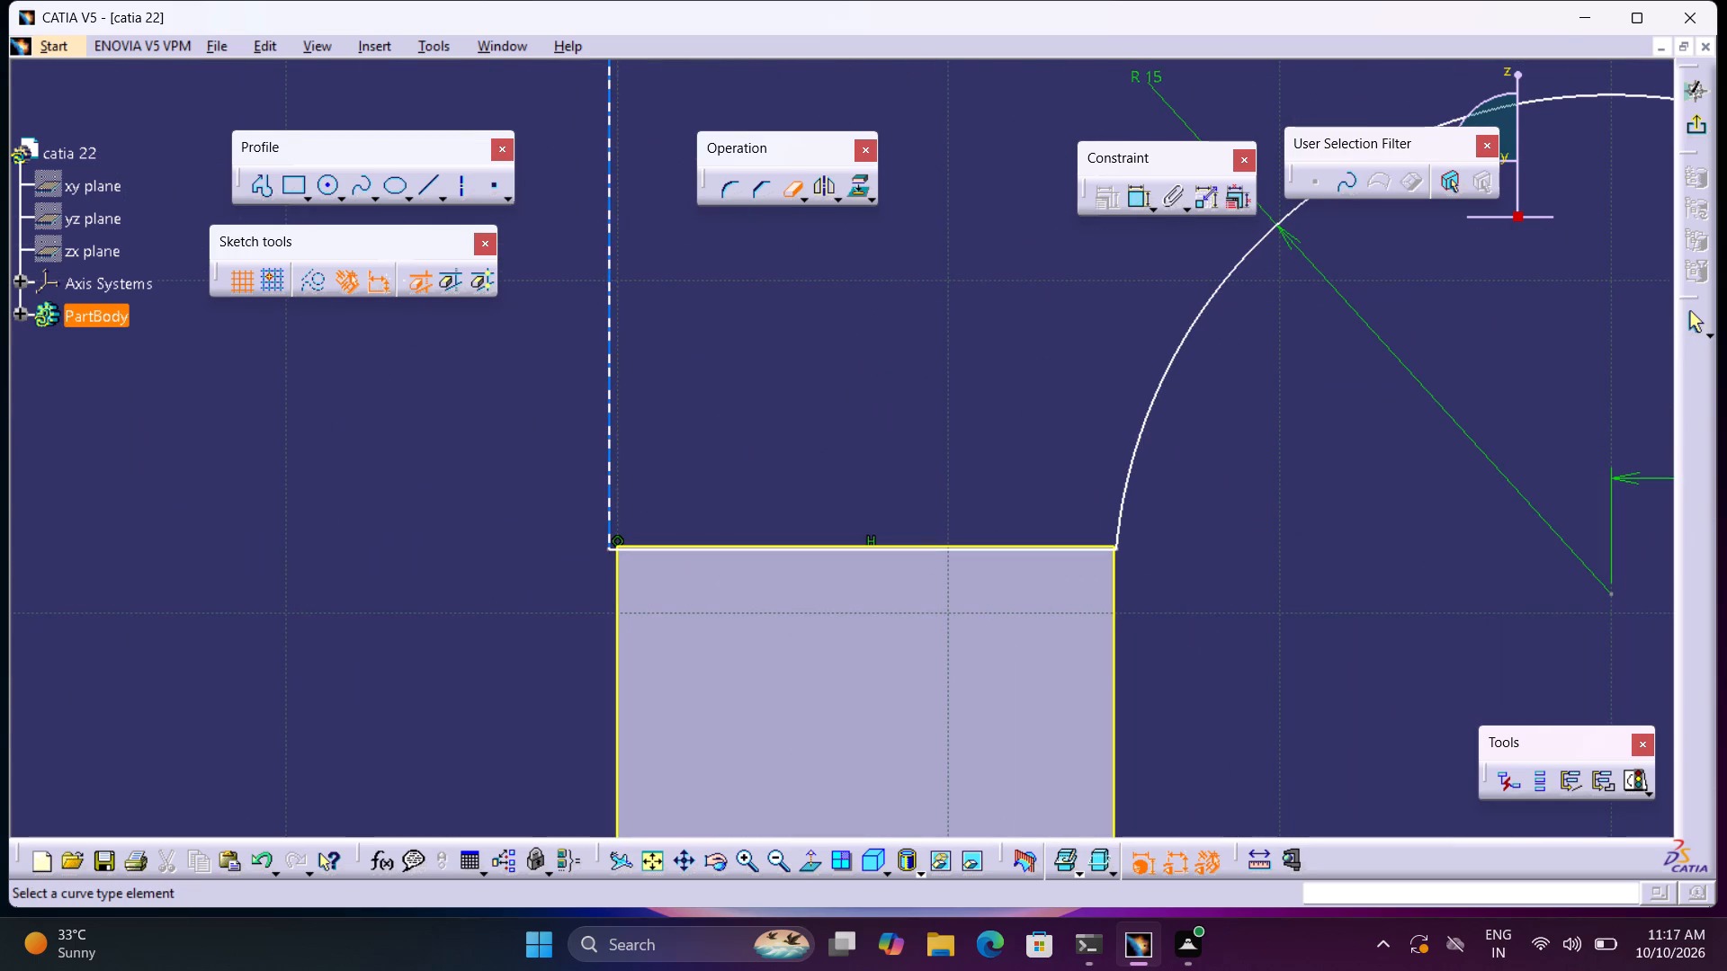
pyautogui.click(792, 190)
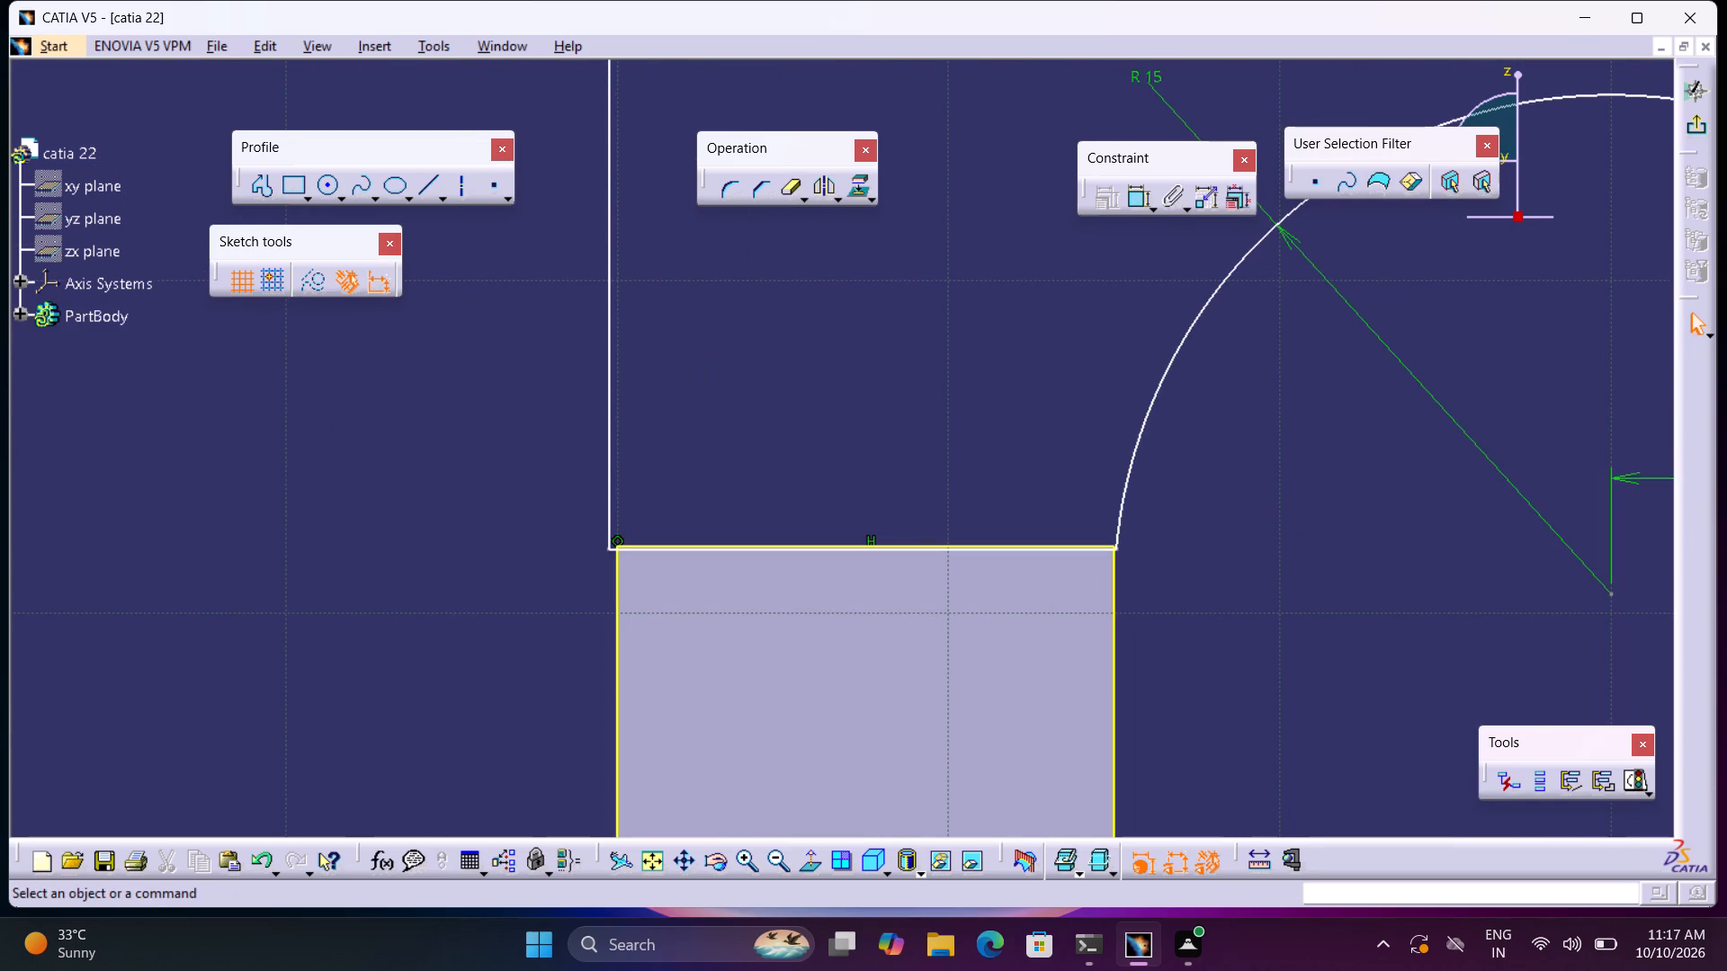
# Constrain the profile's horizontal line on the far bar's top edge to a length of 15 mm.
pyautogui.click(1132, 197)
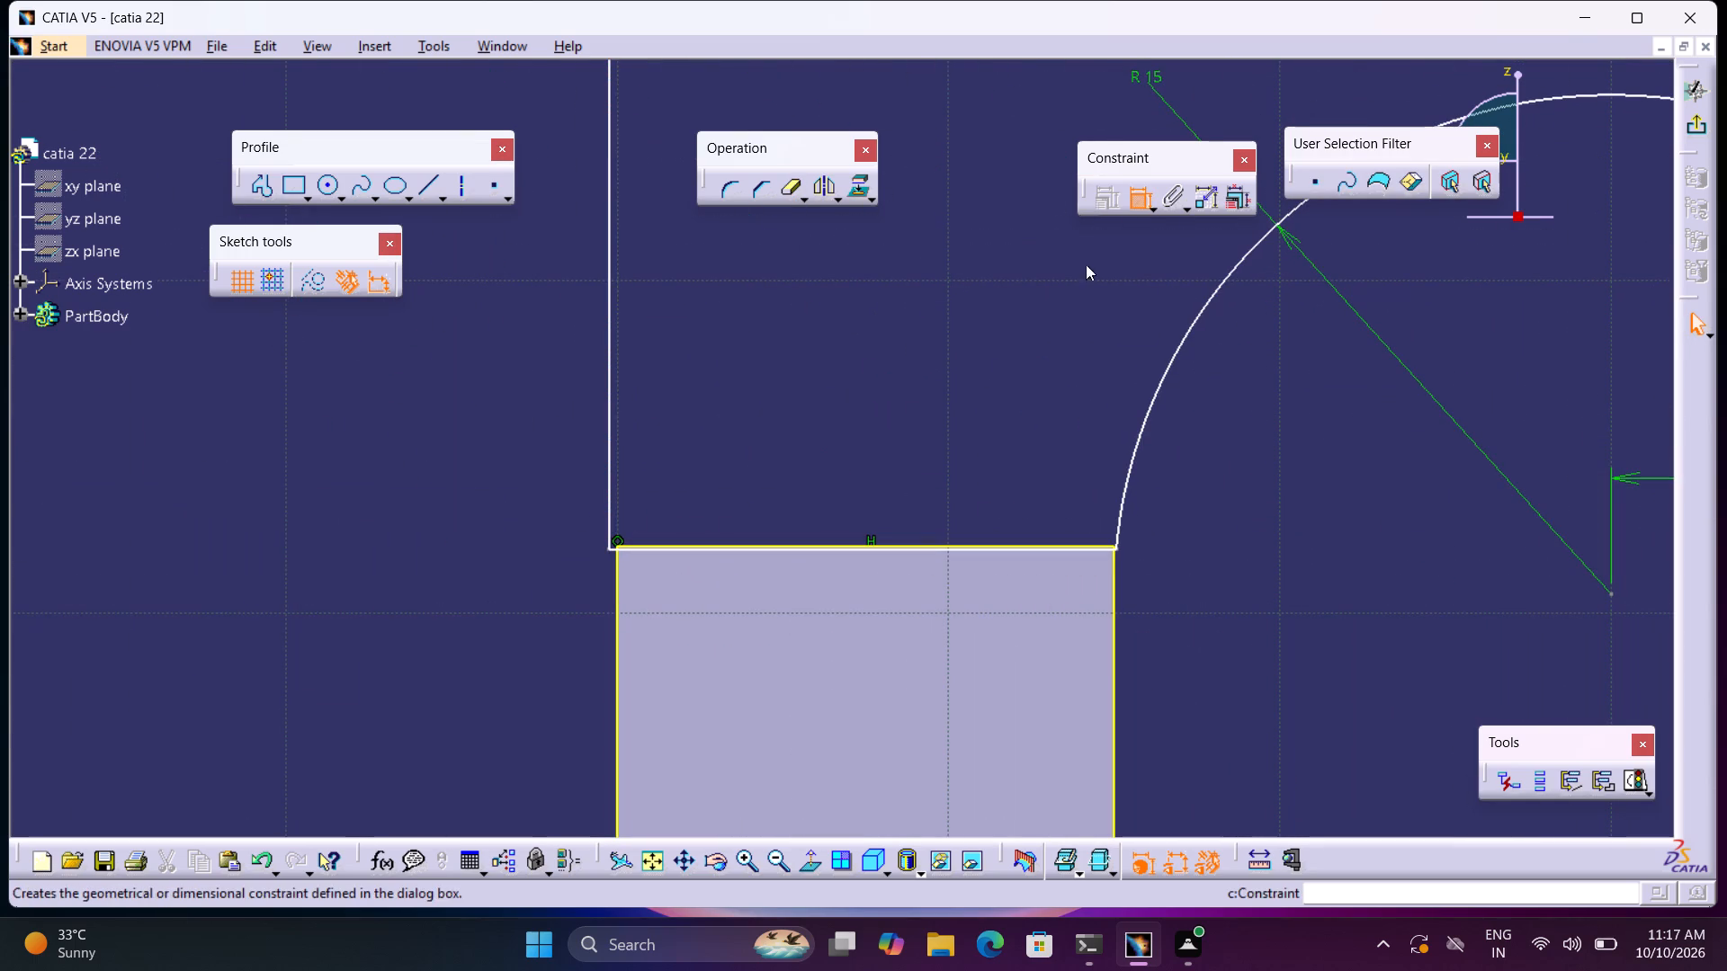
pyautogui.click(962, 546)
pyautogui.click(958, 511)
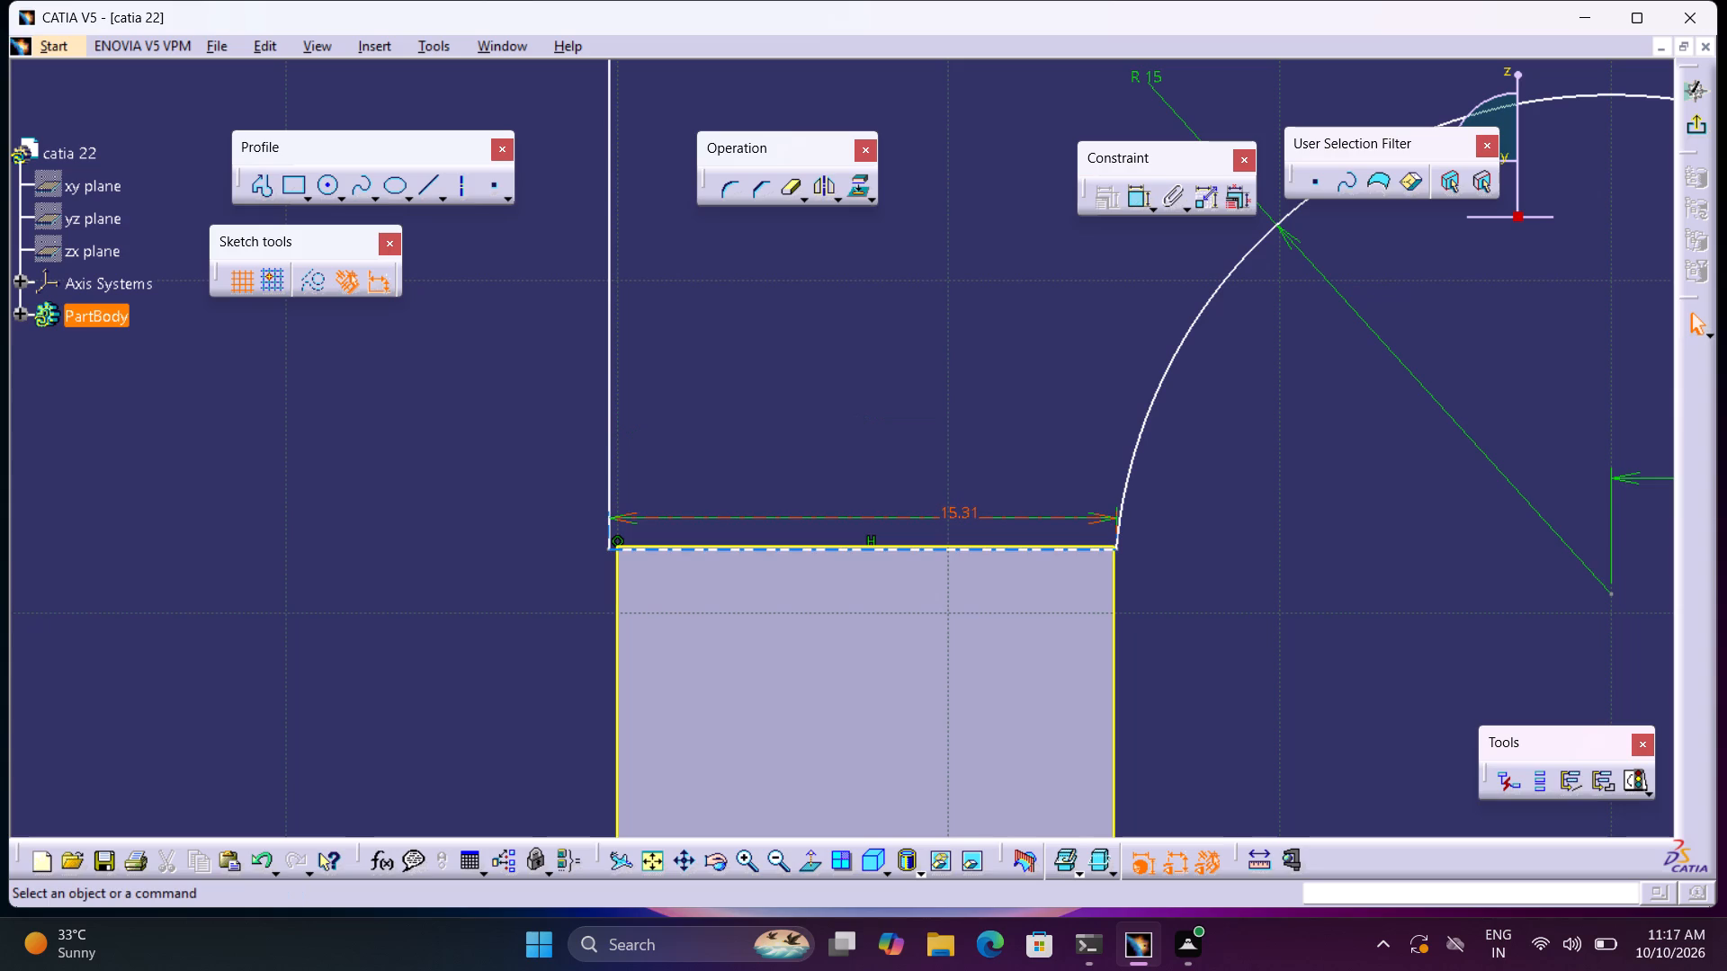
pyautogui.doubleClick(969, 513)
pyautogui.write('15')
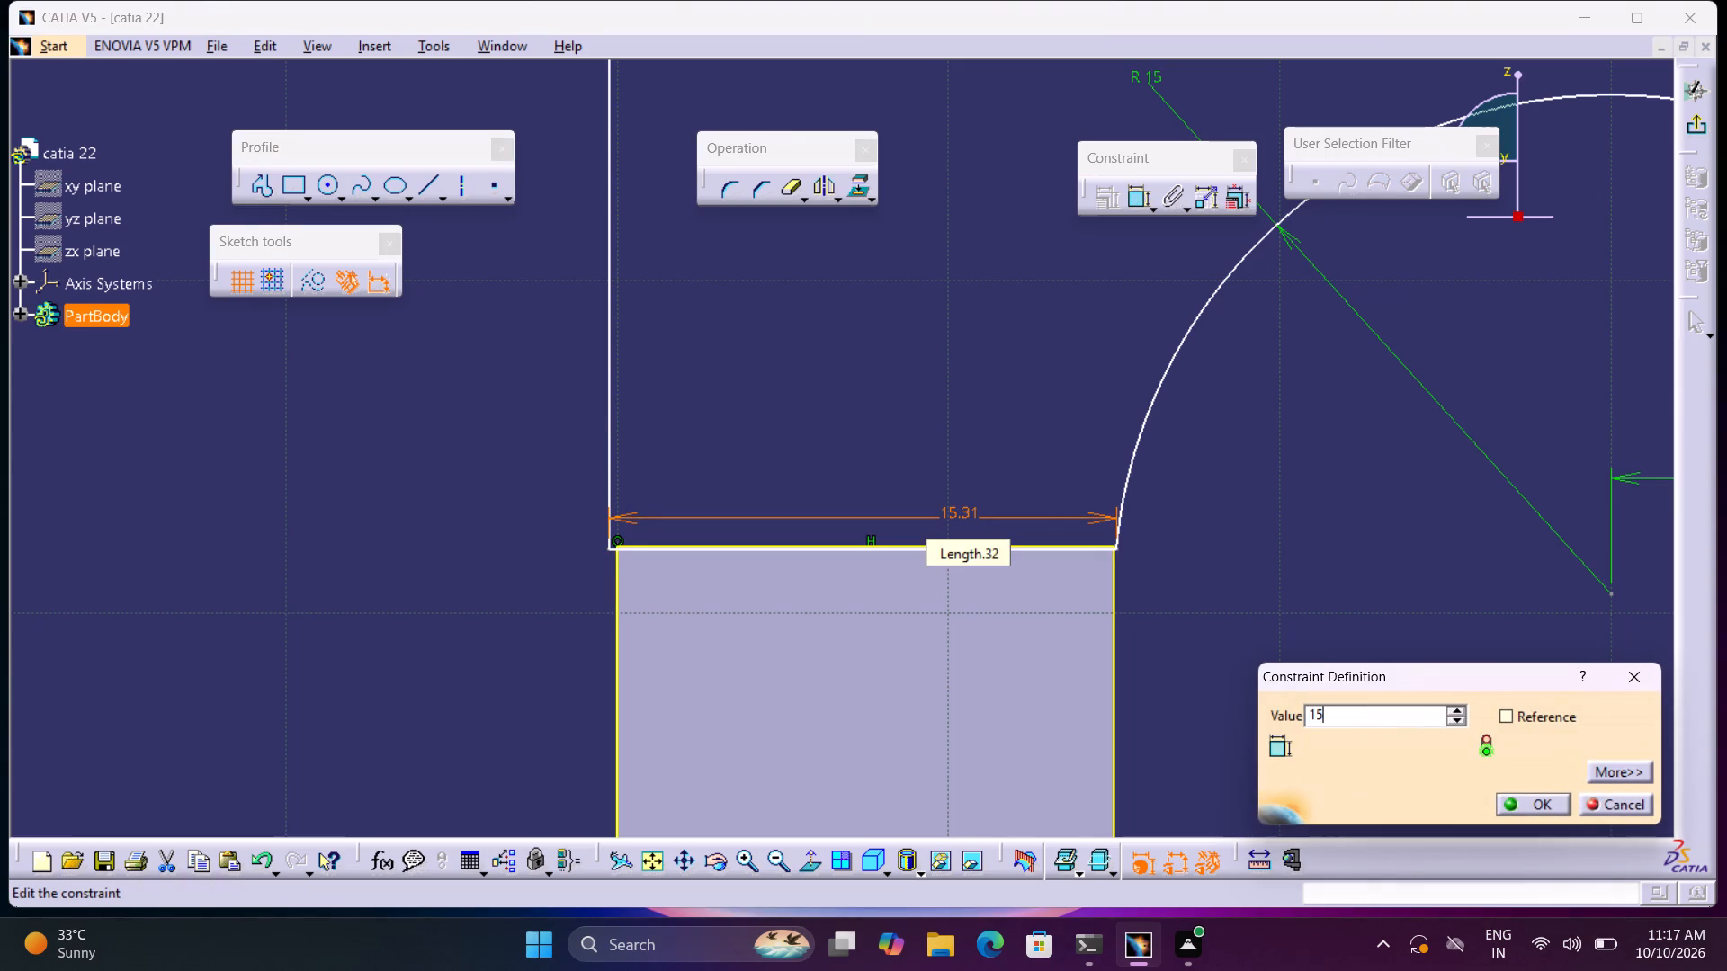
pyautogui.press('Return')
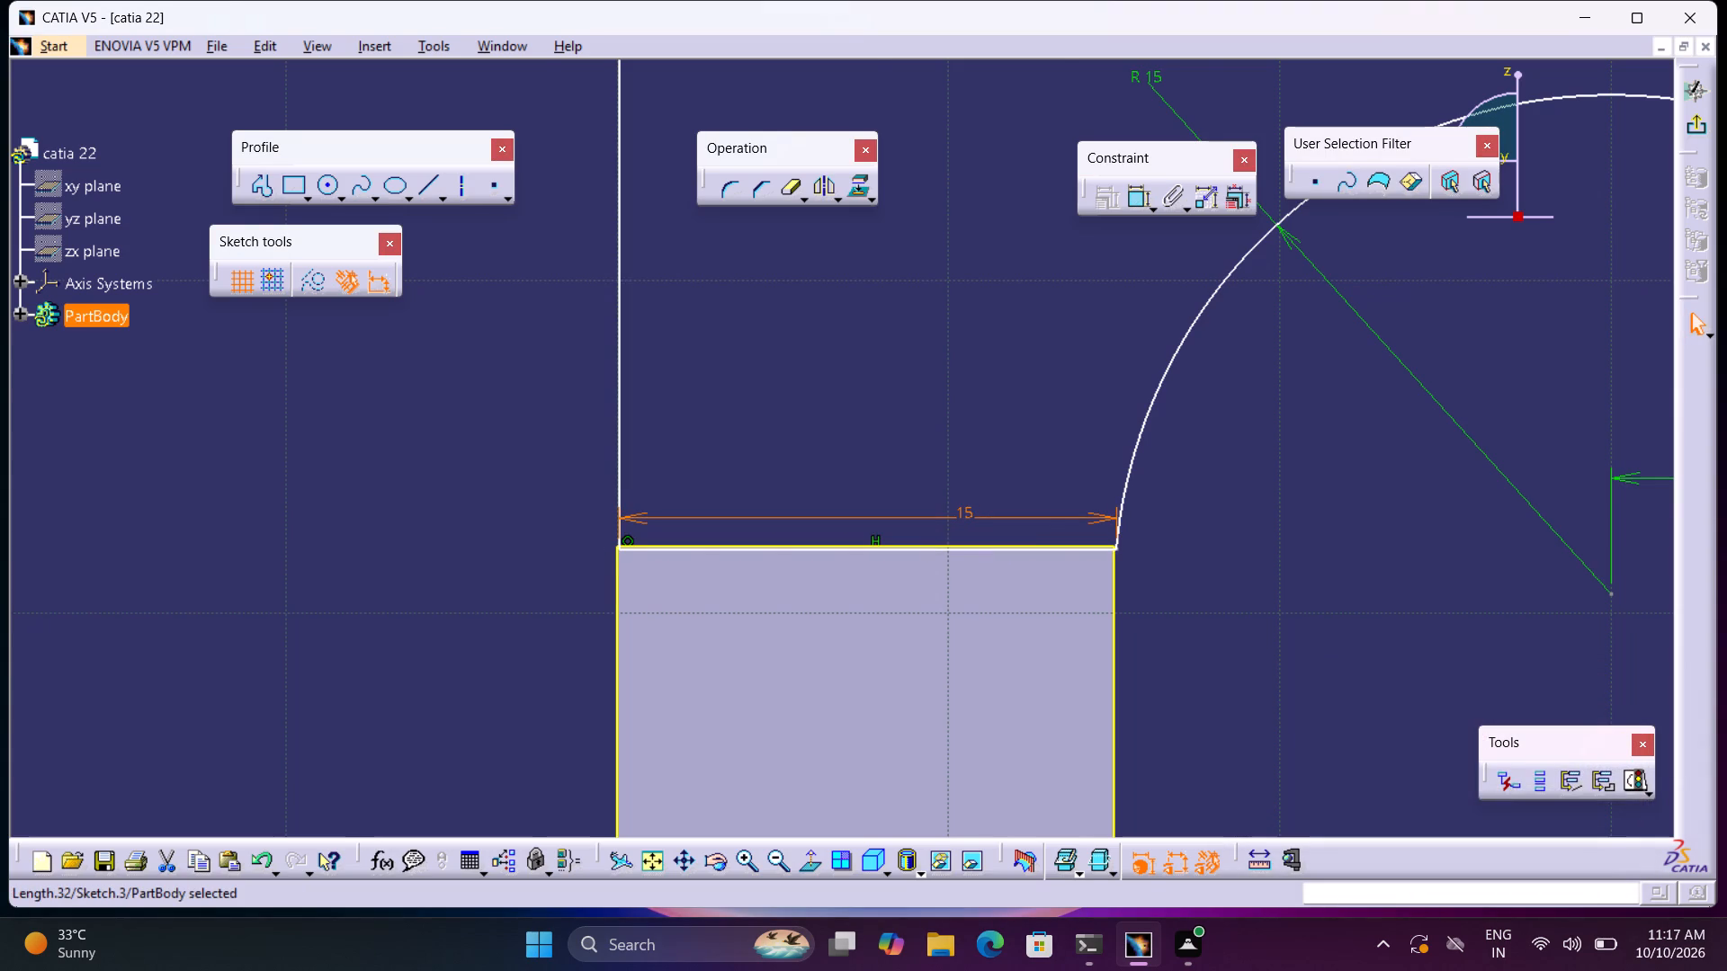
# Constrain the profile's horizontal line on top of the bar beside the sketch origin to a length of 15 mm.
pyautogui.moveTo(1230, 548); pyautogui.dragTo(280, 385, button='middle')
pyautogui.moveTo(1399, 385); pyautogui.dragTo(953, 379, button='middle')
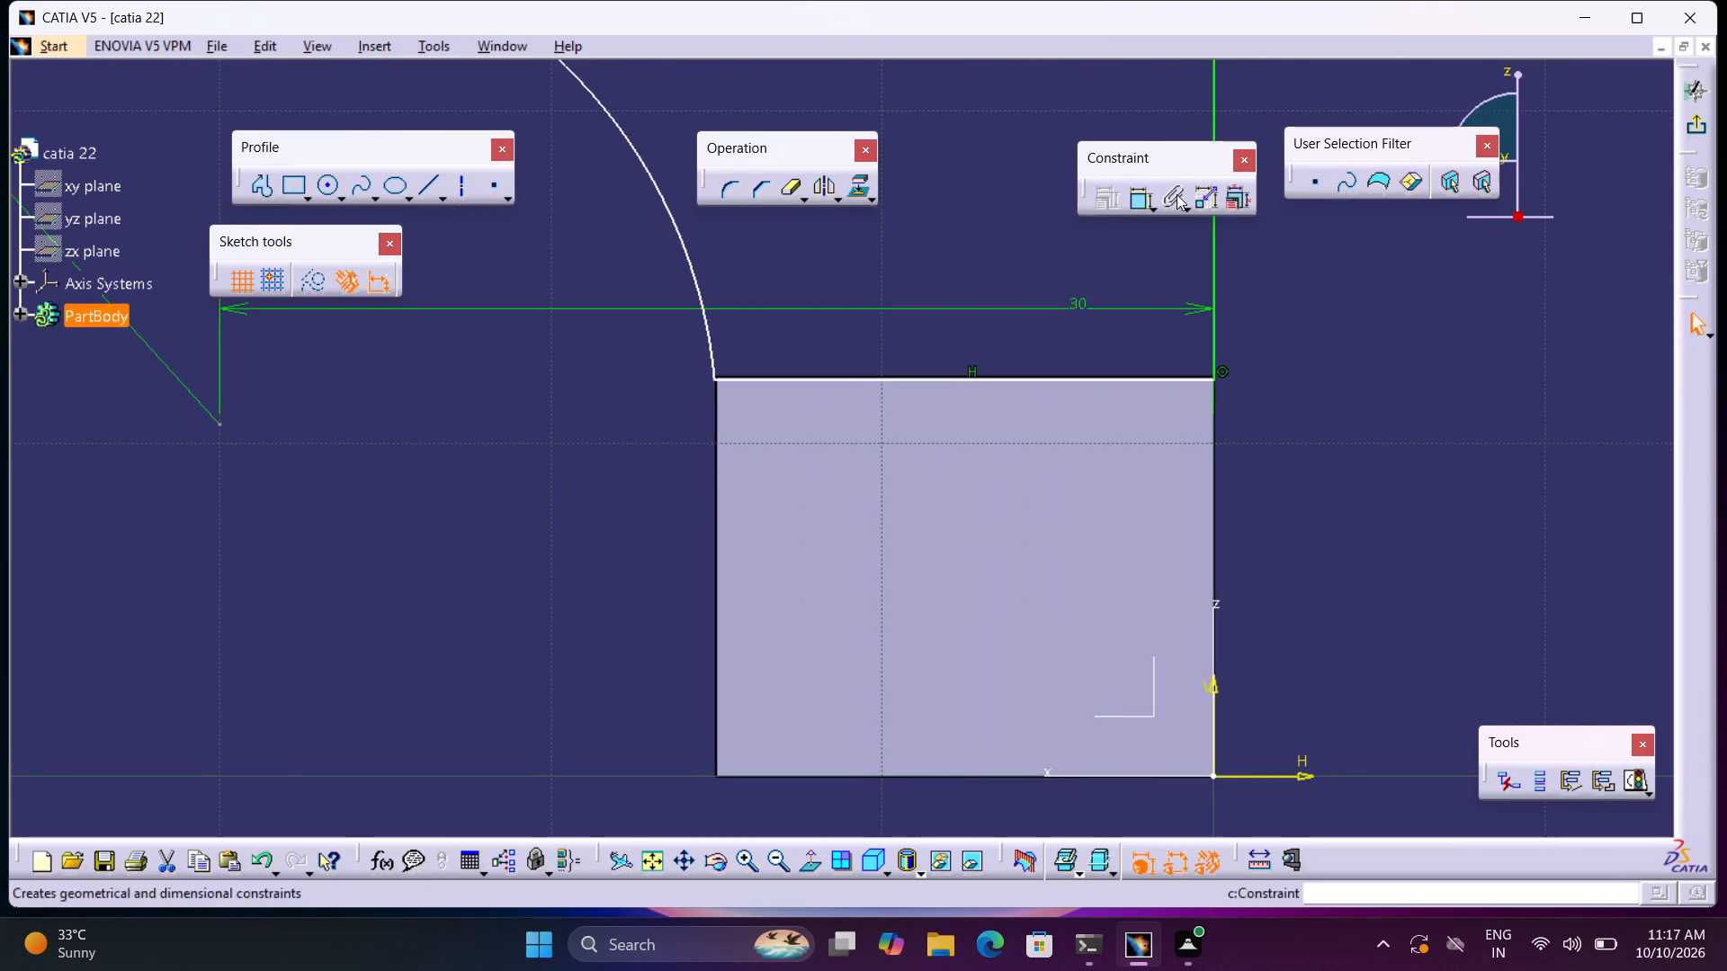
pyautogui.doubleClick(1136, 203)
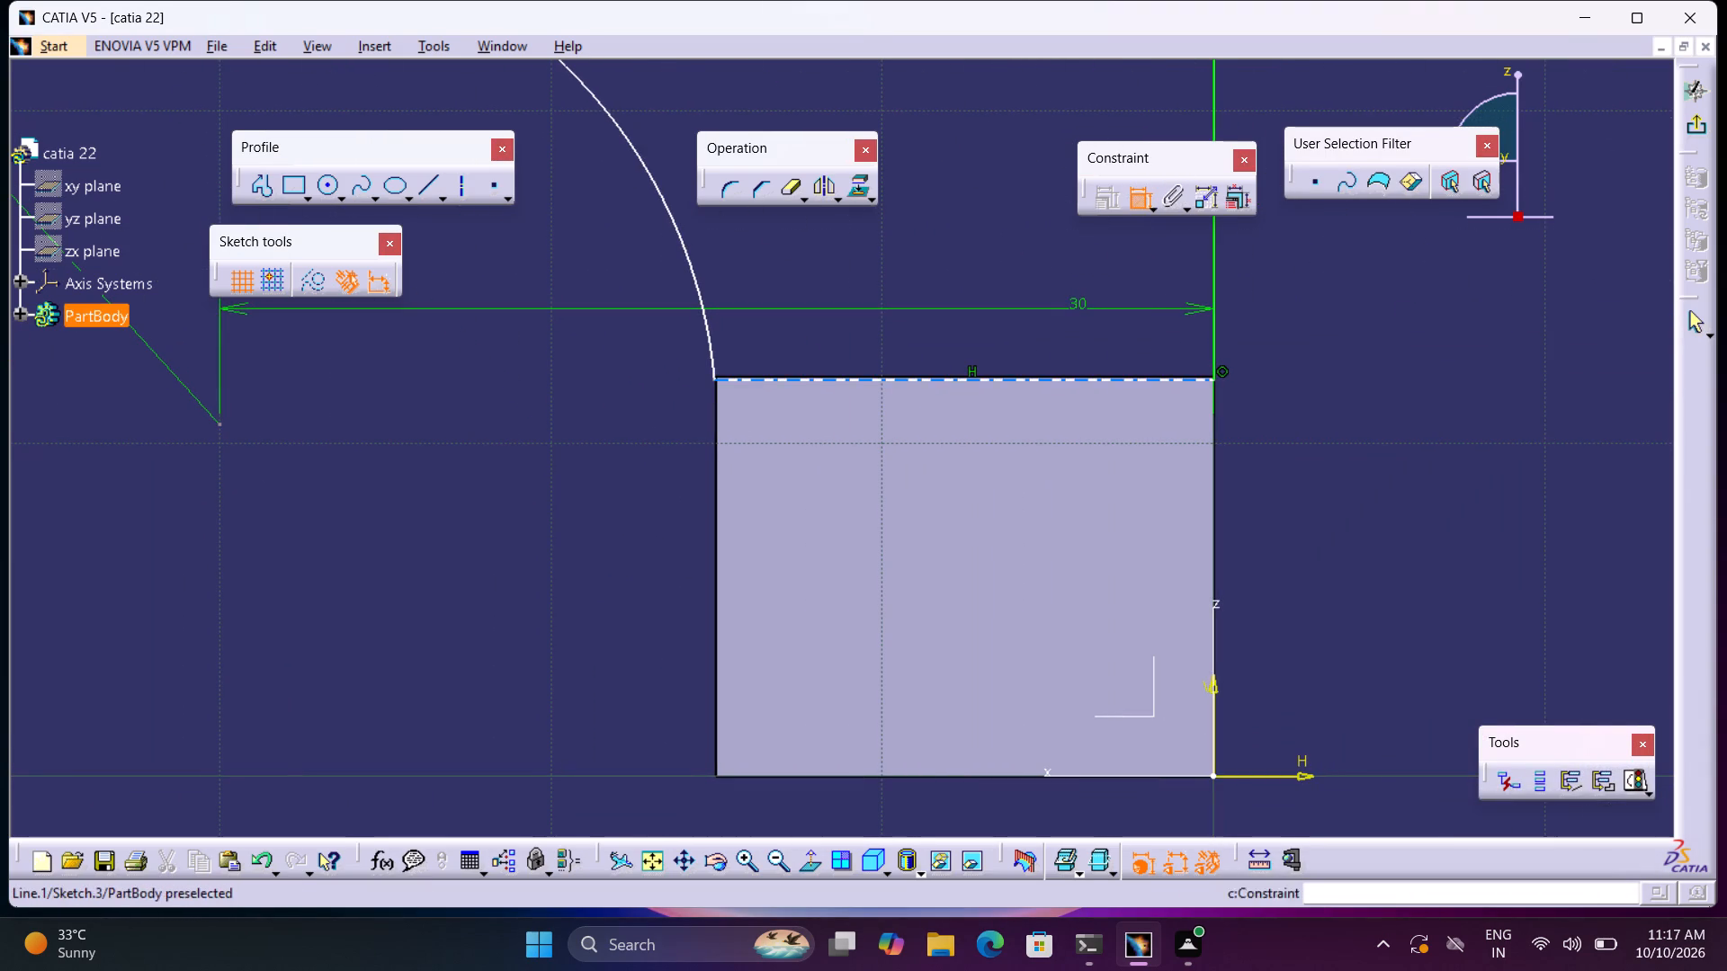
pyautogui.click(1149, 379)
pyautogui.click(1105, 346)
pyautogui.doubleClick(1105, 343)
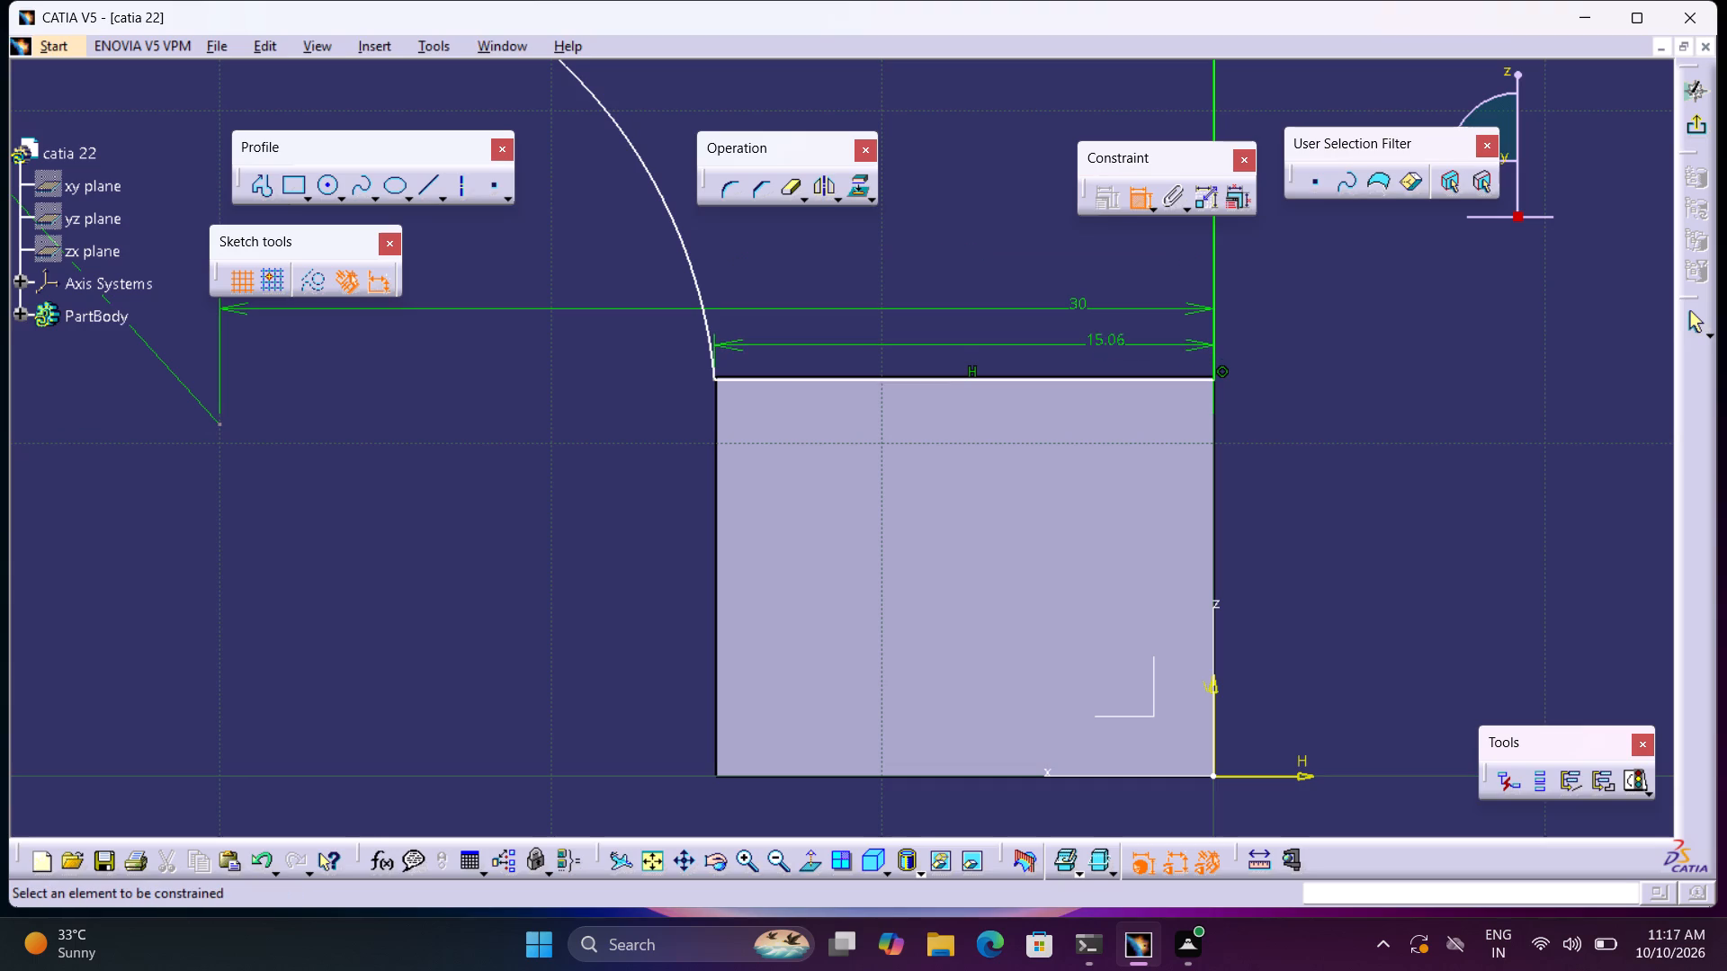
pyautogui.press('1')
pyautogui.press('5')
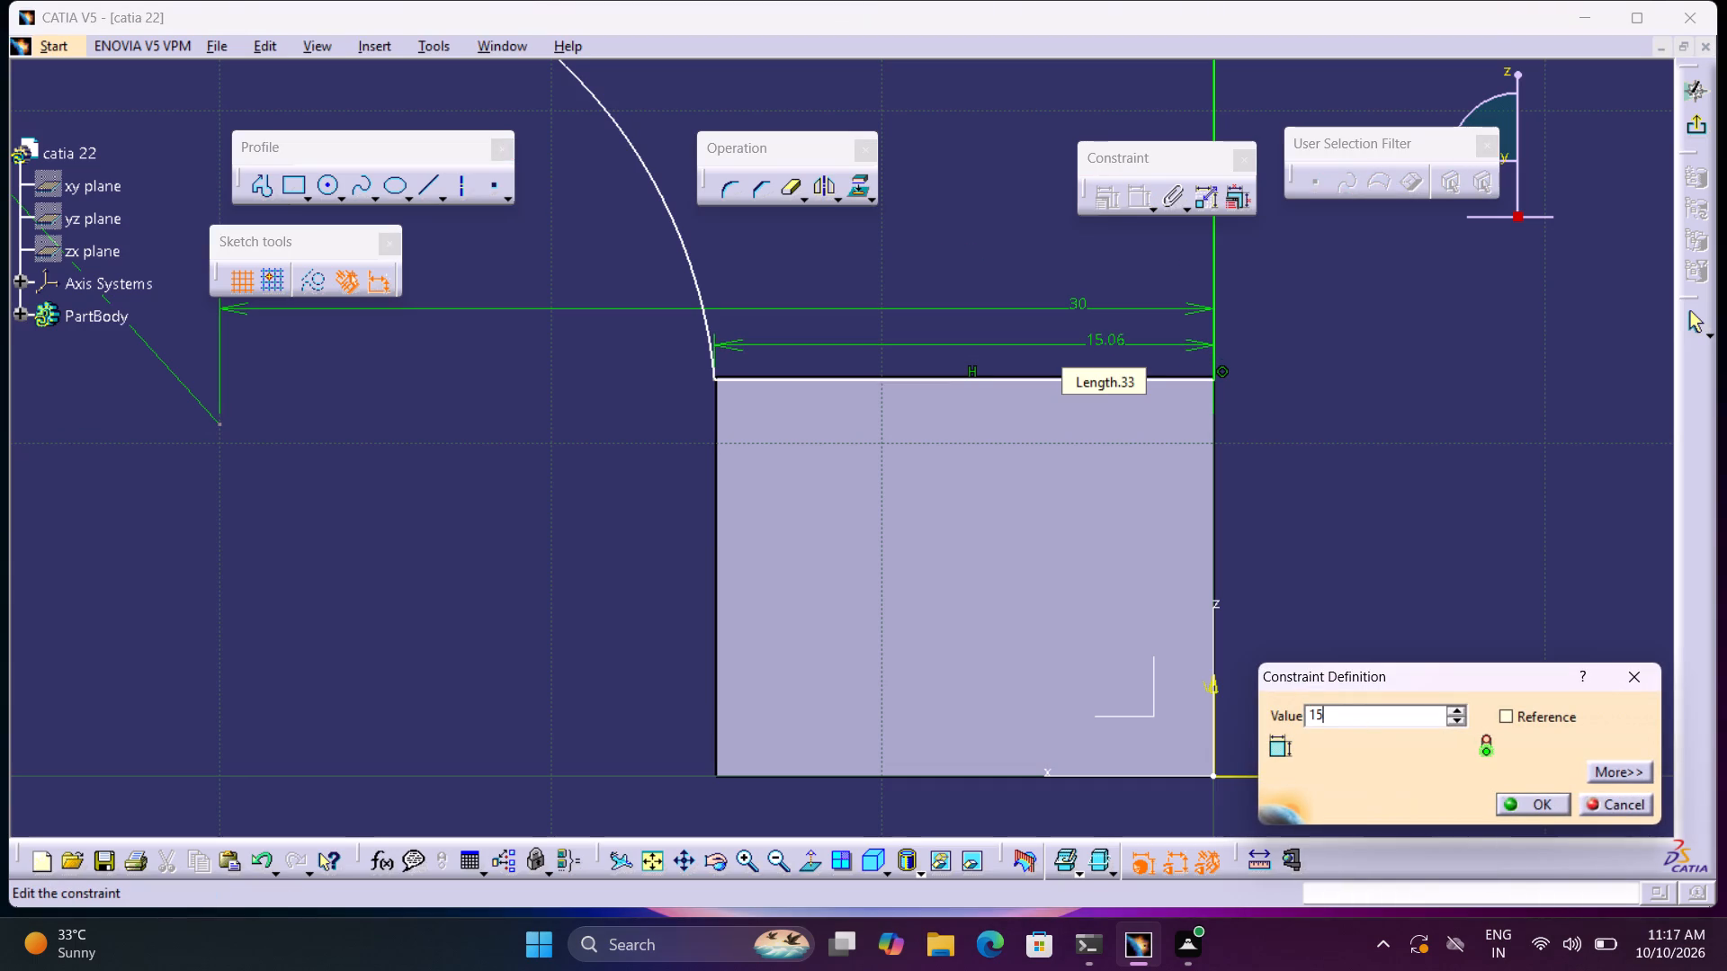
pyautogui.press('Return')
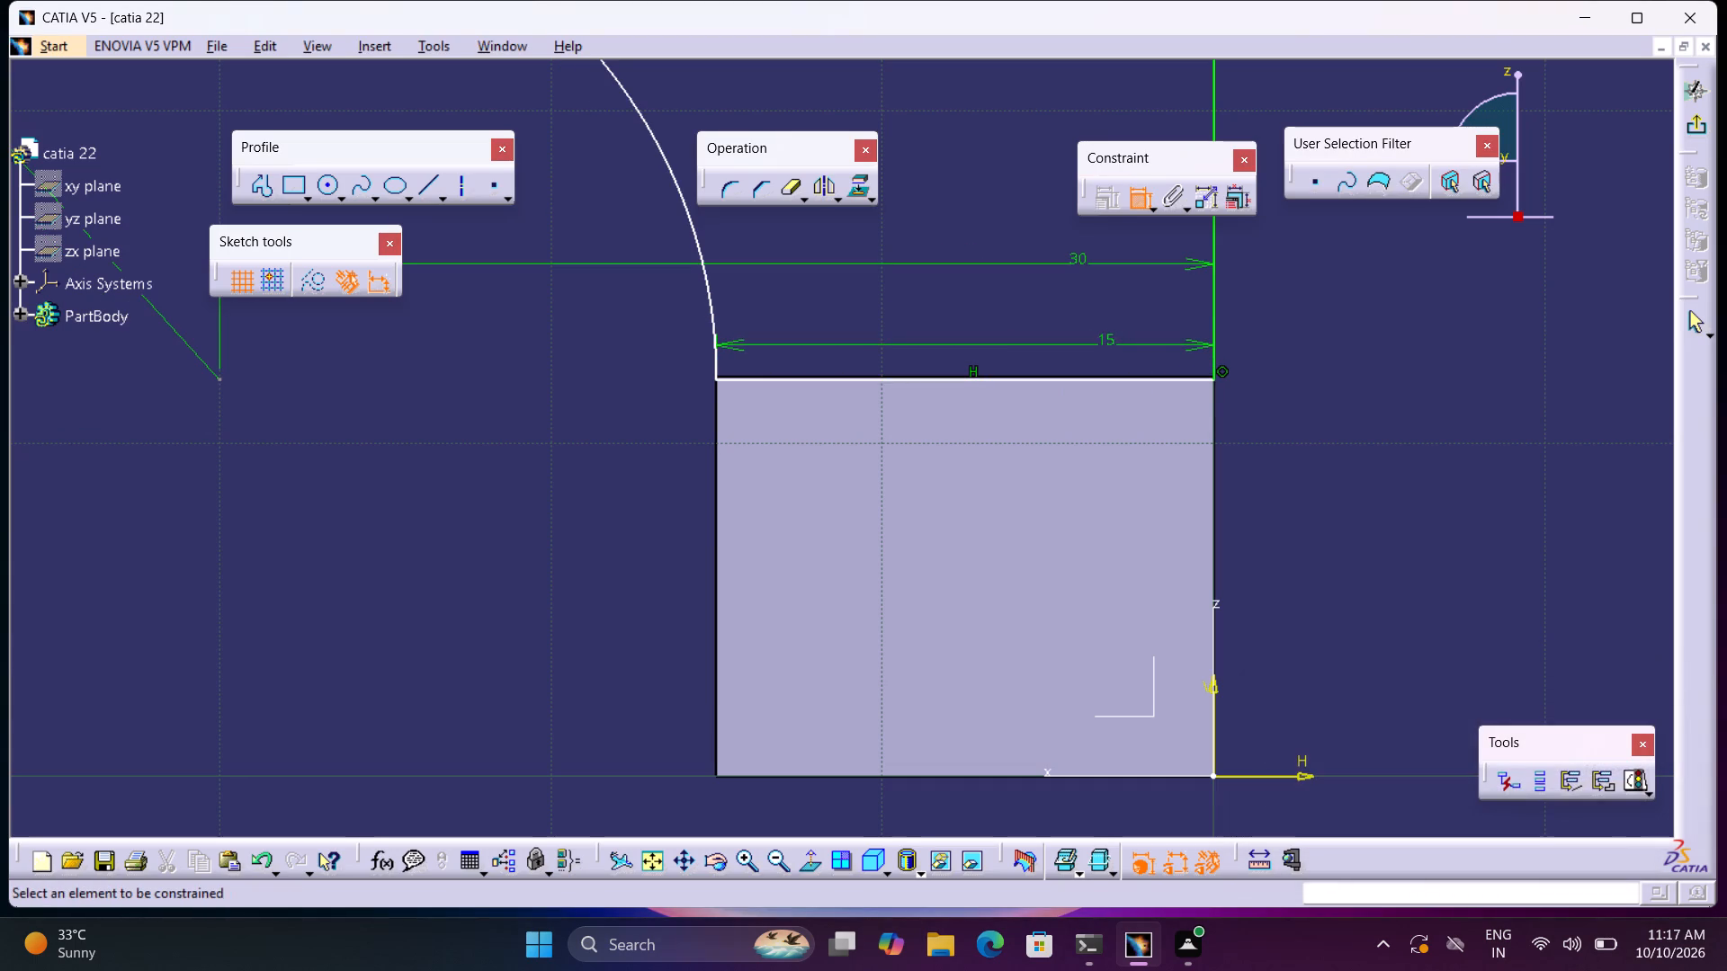
# Dimension the length of the profile's vertical line along the vertical axis and open that dimension for editing.
pyautogui.moveTo(495, 440); pyautogui.dragTo(851, 638, button='middle')
pyautogui.rightClick(858, 477)
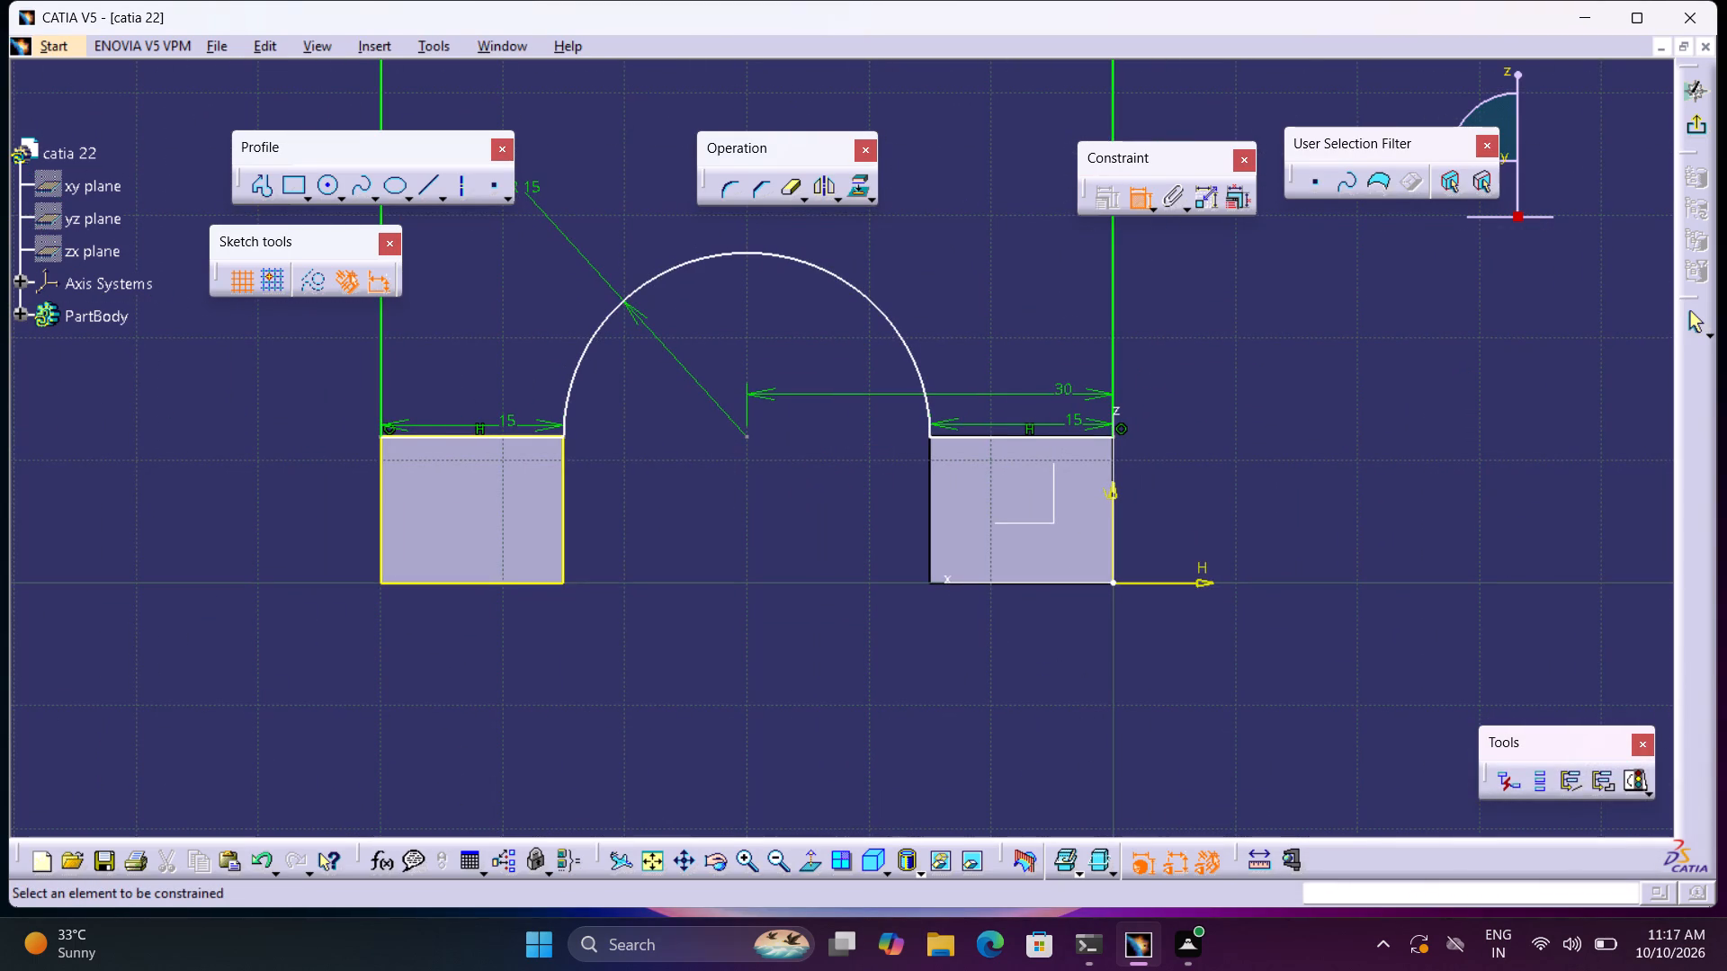
pyautogui.moveTo(845, 397); pyautogui.dragTo(795, 620, button='middle')
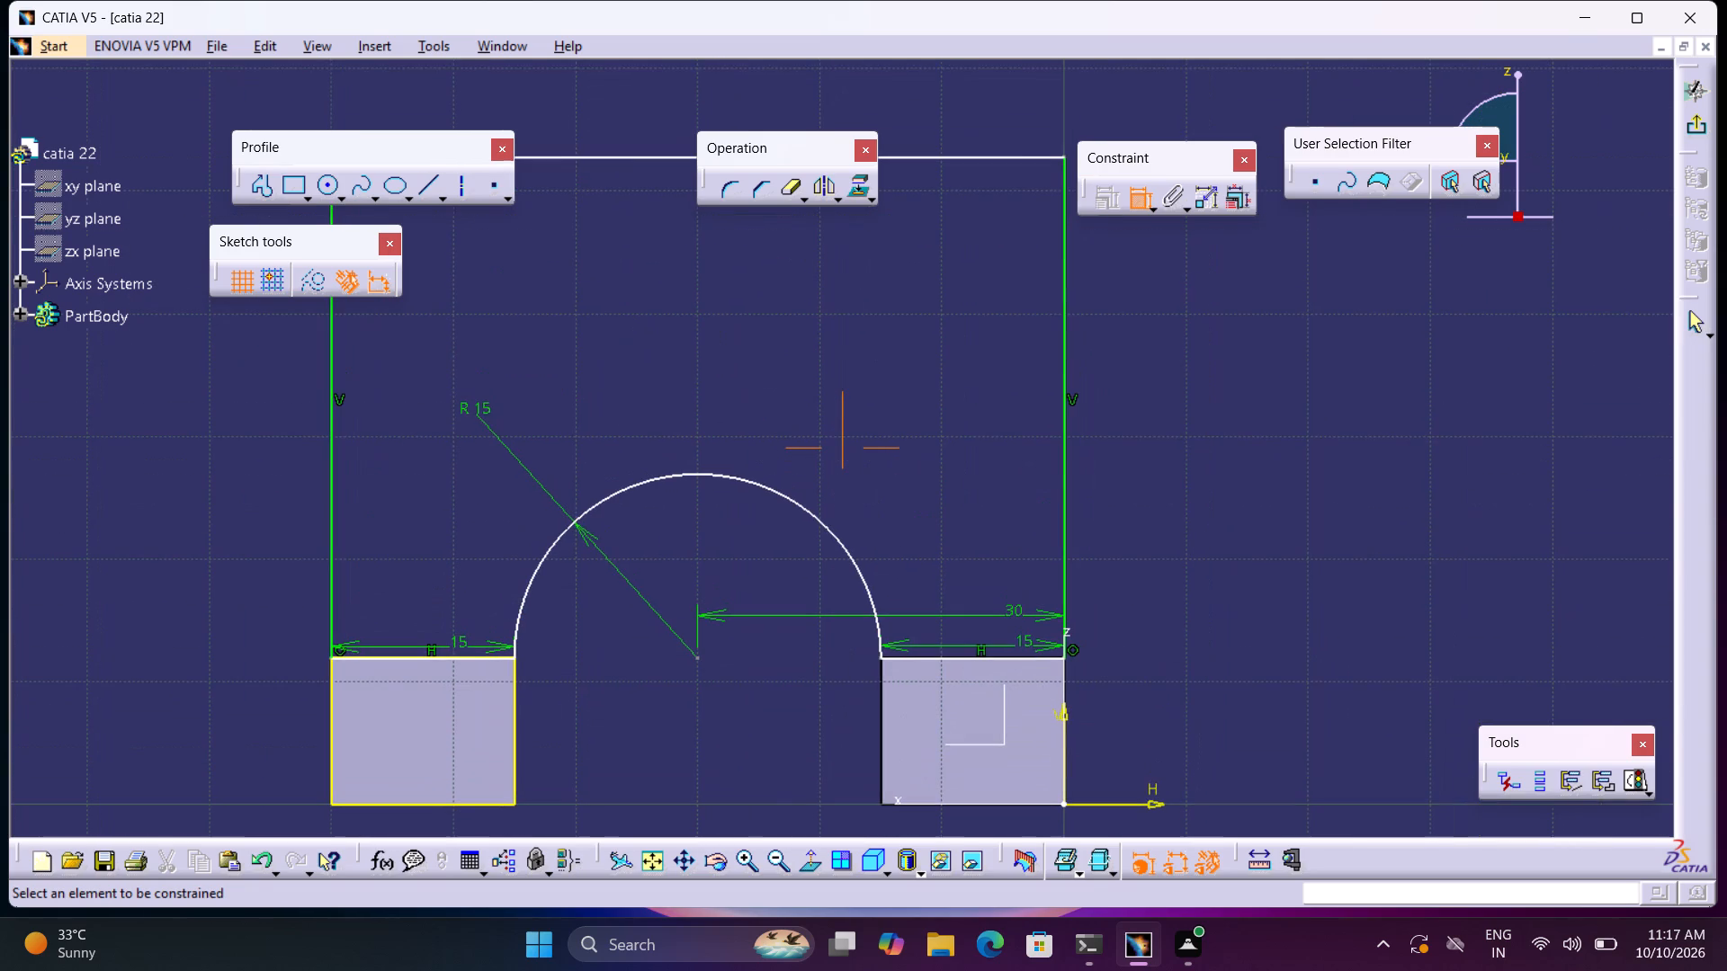
pyautogui.moveTo(795, 620); pyautogui.dragTo(789, 668, button='middle')
pyautogui.rightClick(795, 620)
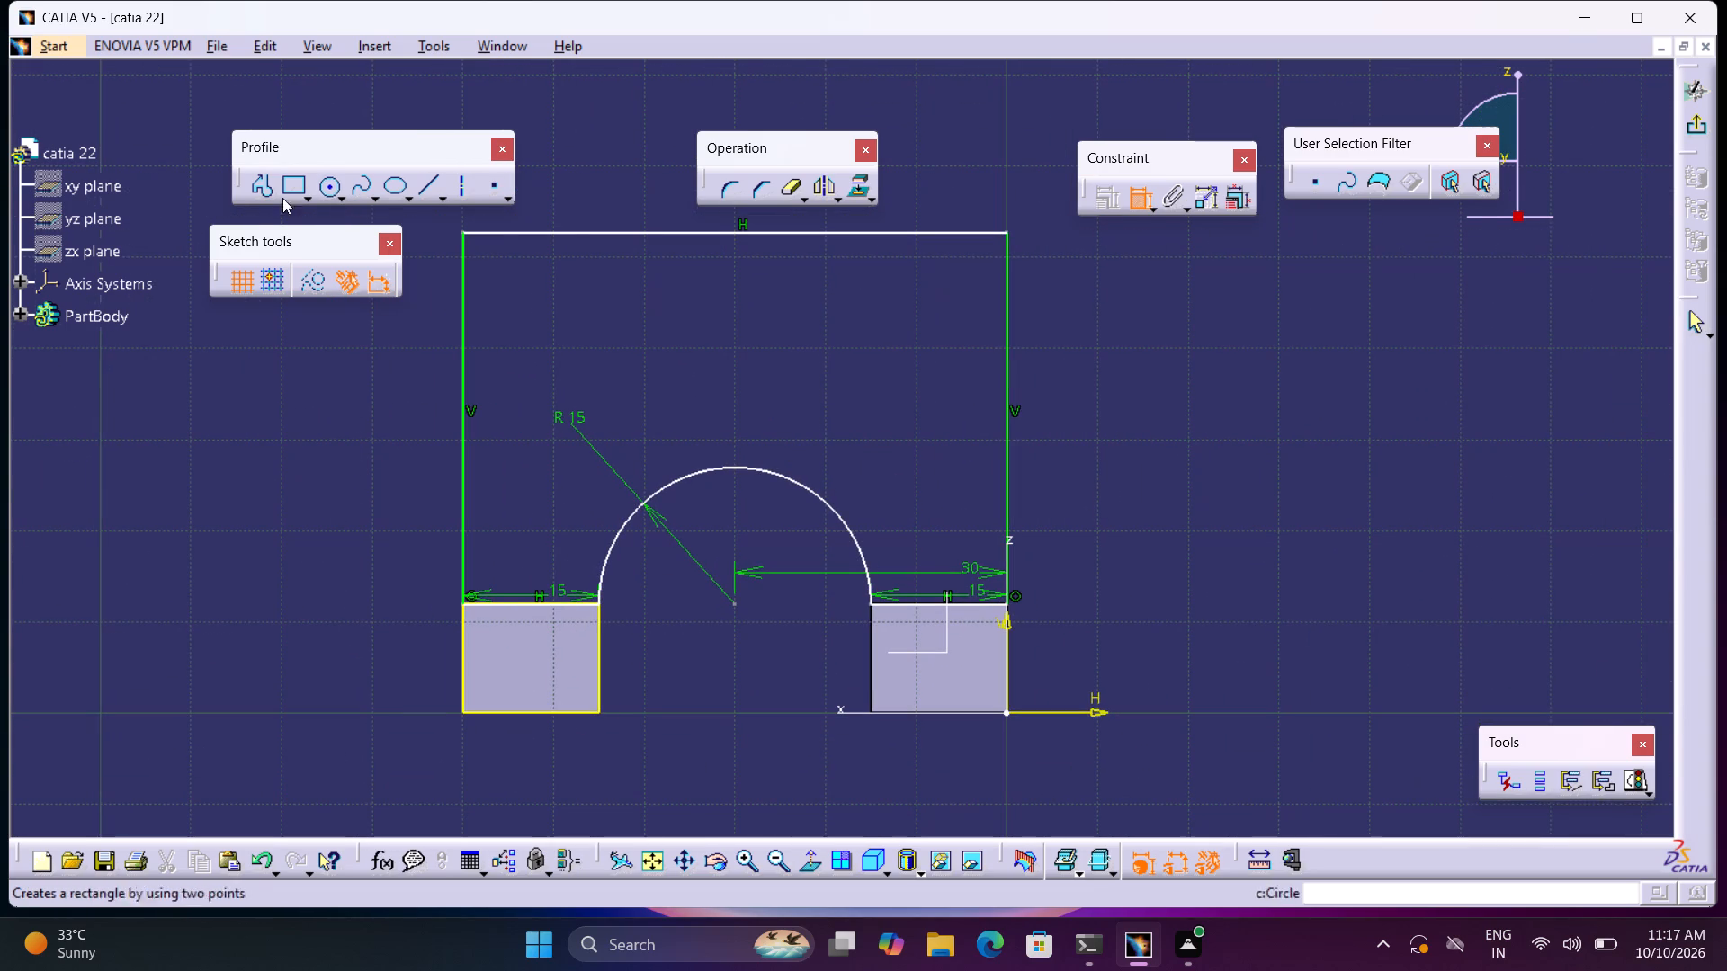
pyautogui.click(1005, 332)
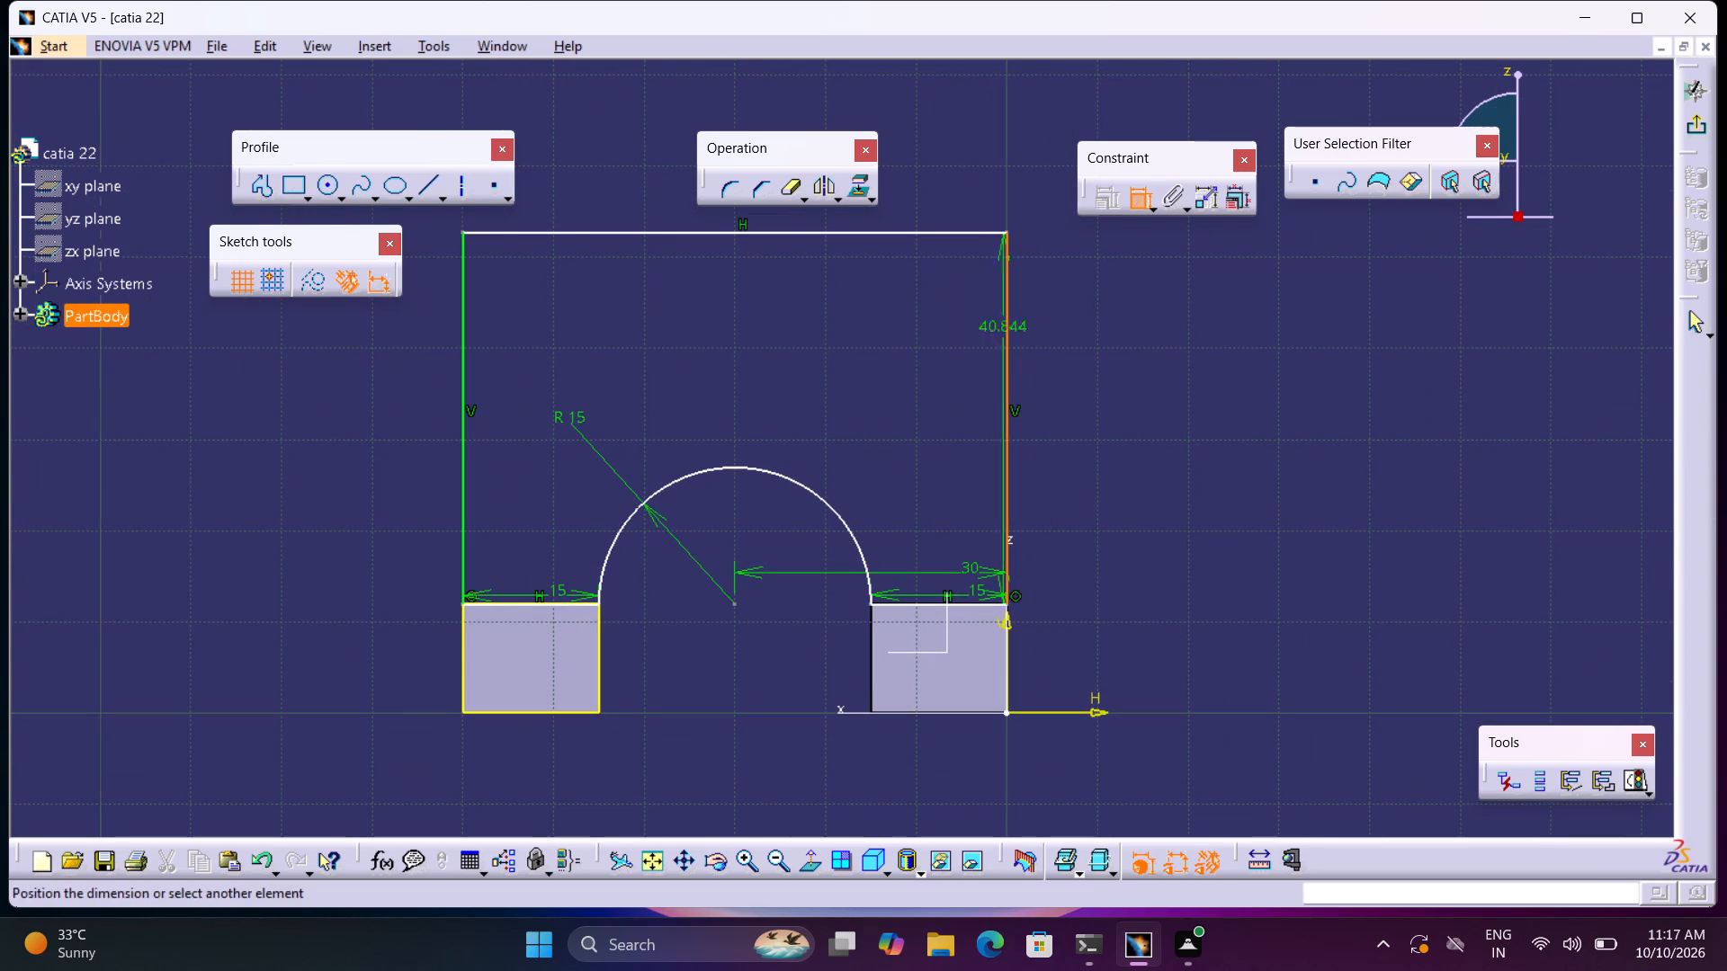
pyautogui.click(1126, 402)
pyautogui.doubleClick(1138, 392)
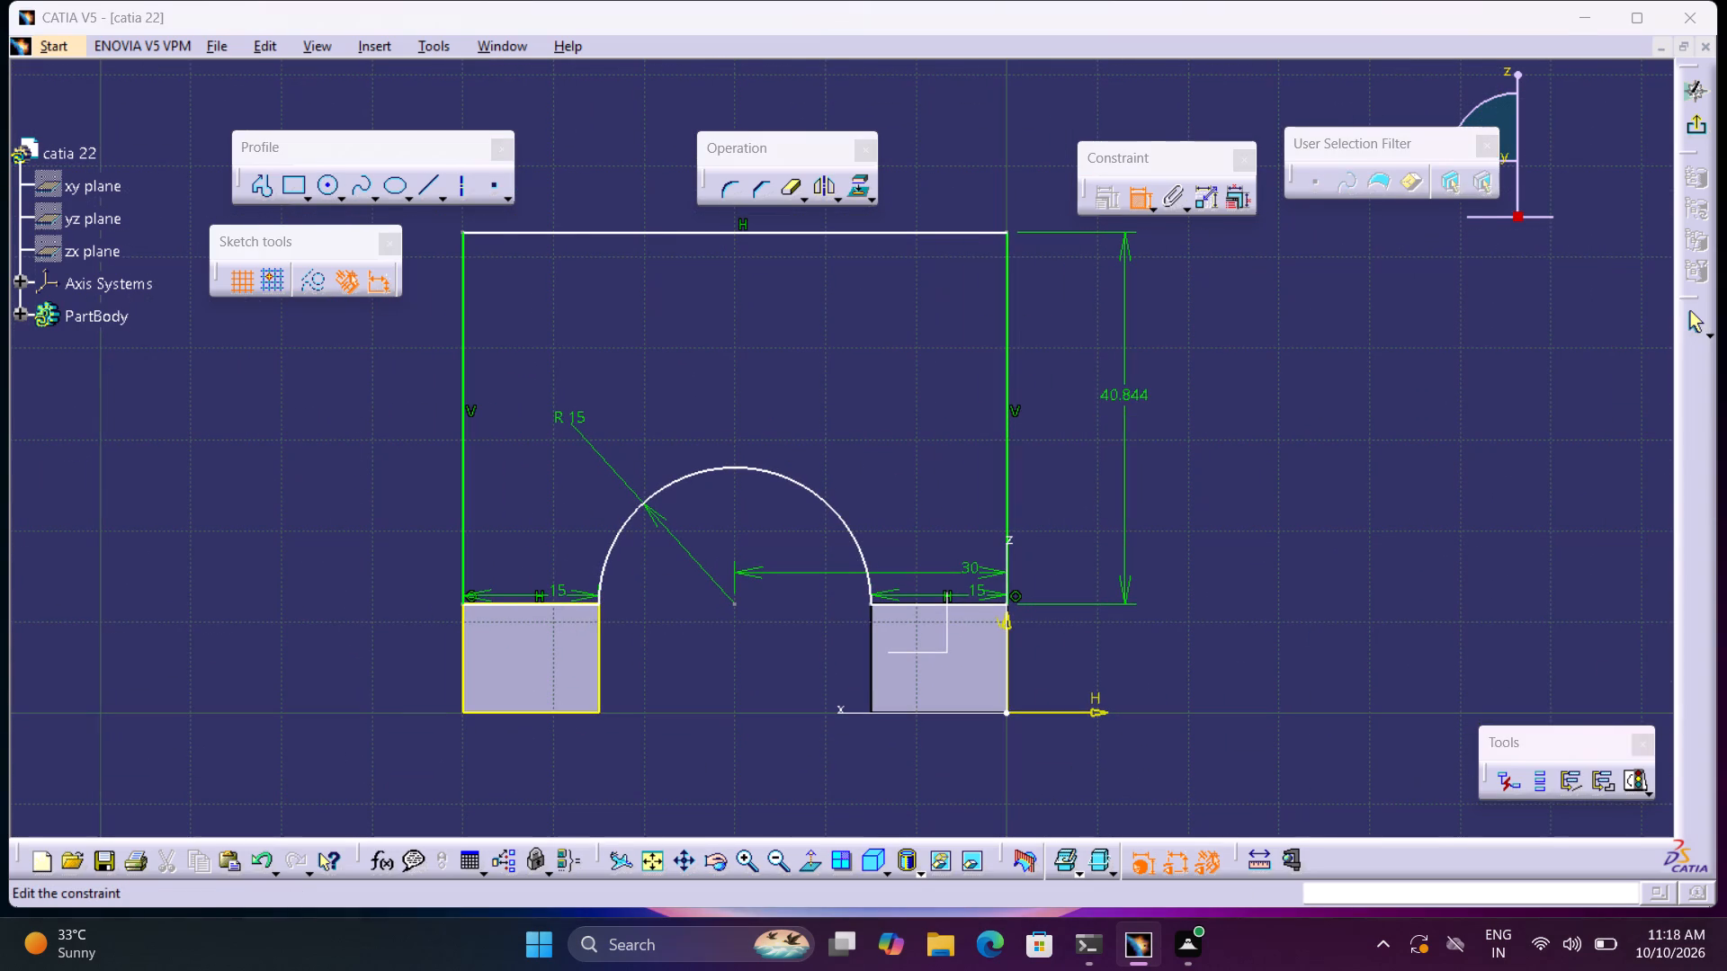
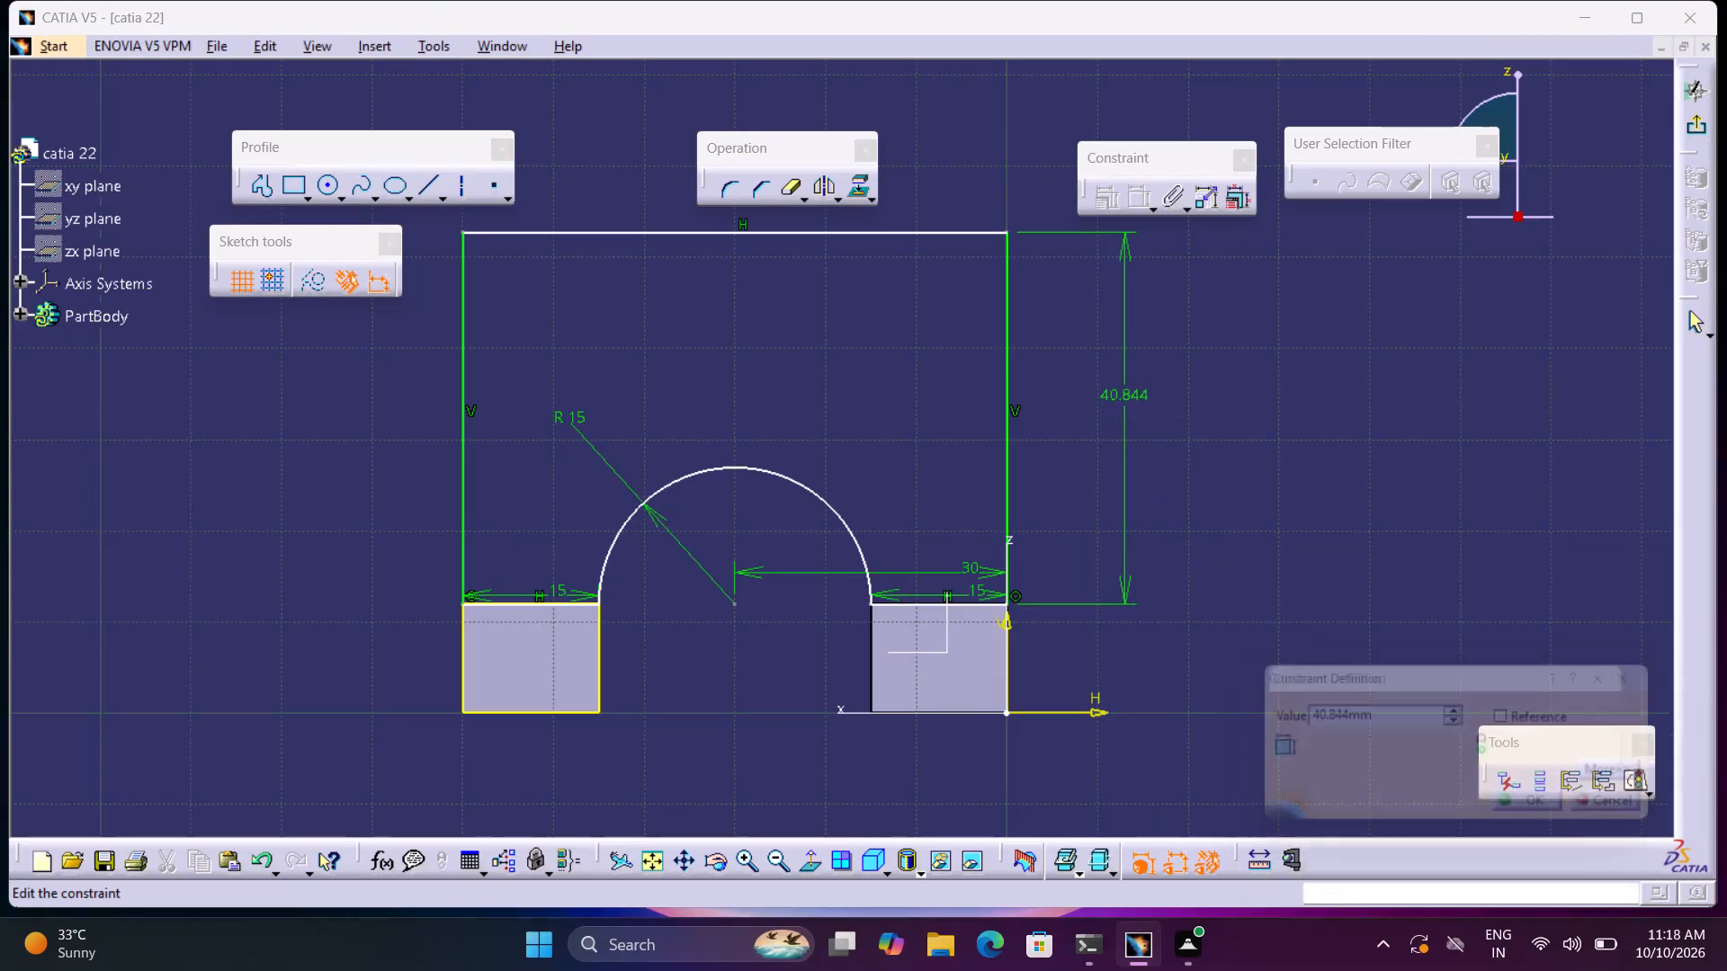
# Set the length of the profile's vertical line along the vertical axis to 32 mm.
pyautogui.write('32')
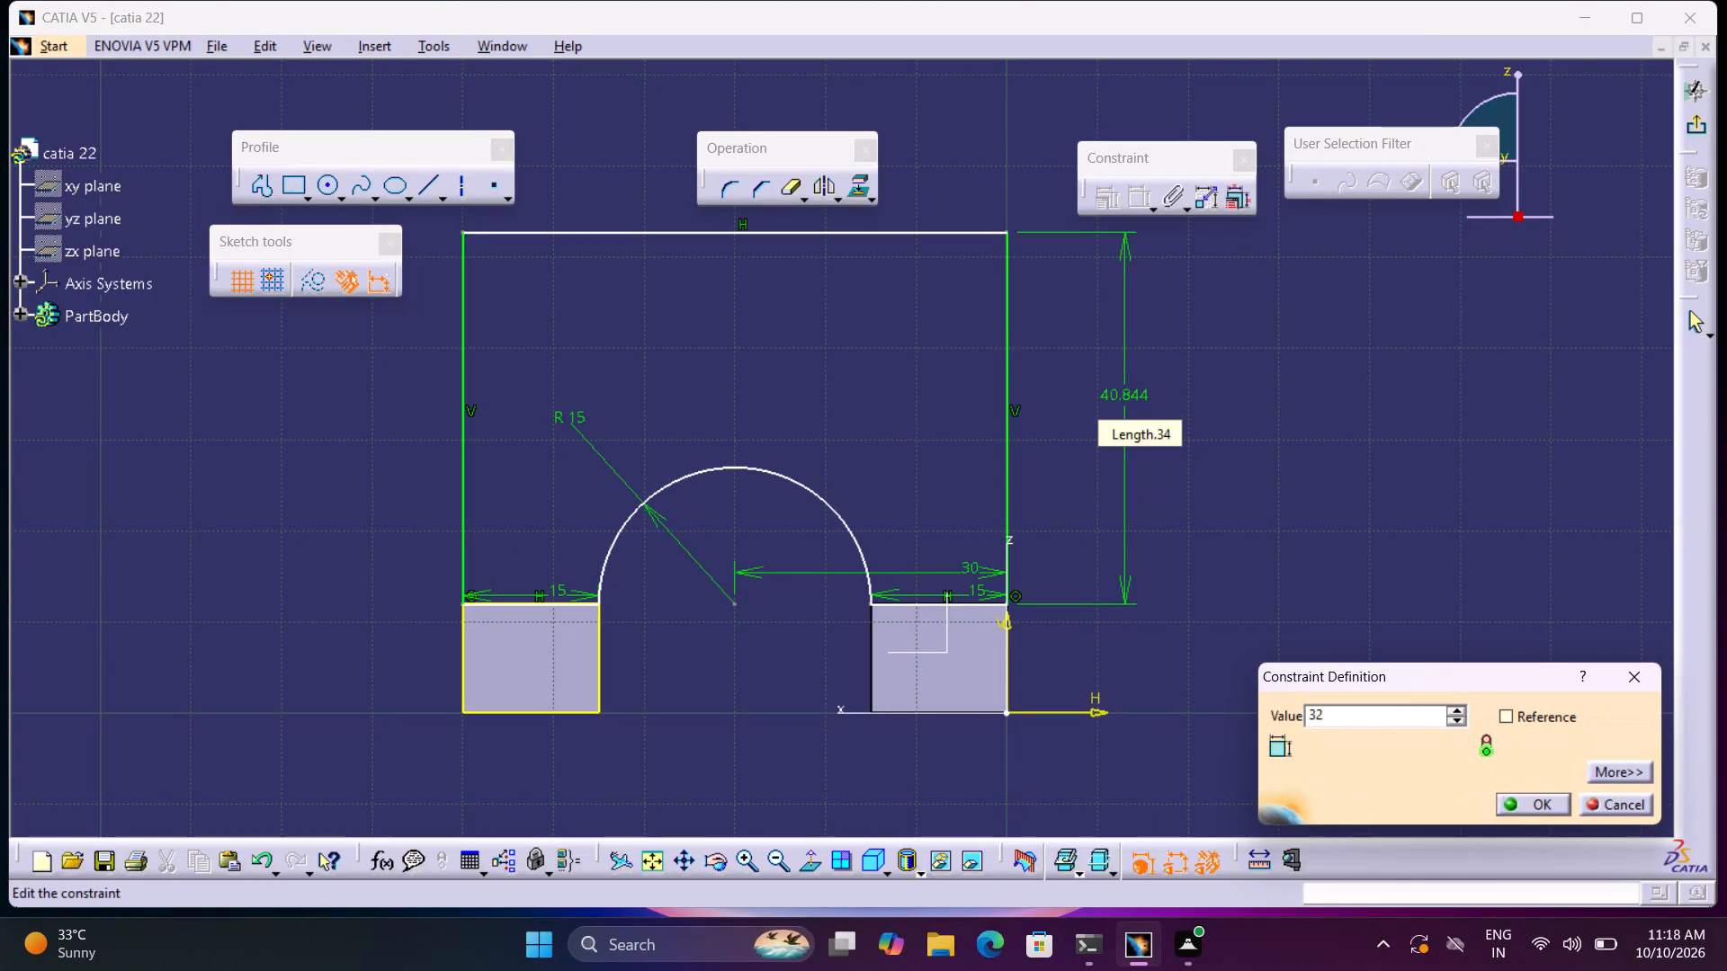
pyautogui.press('Return')
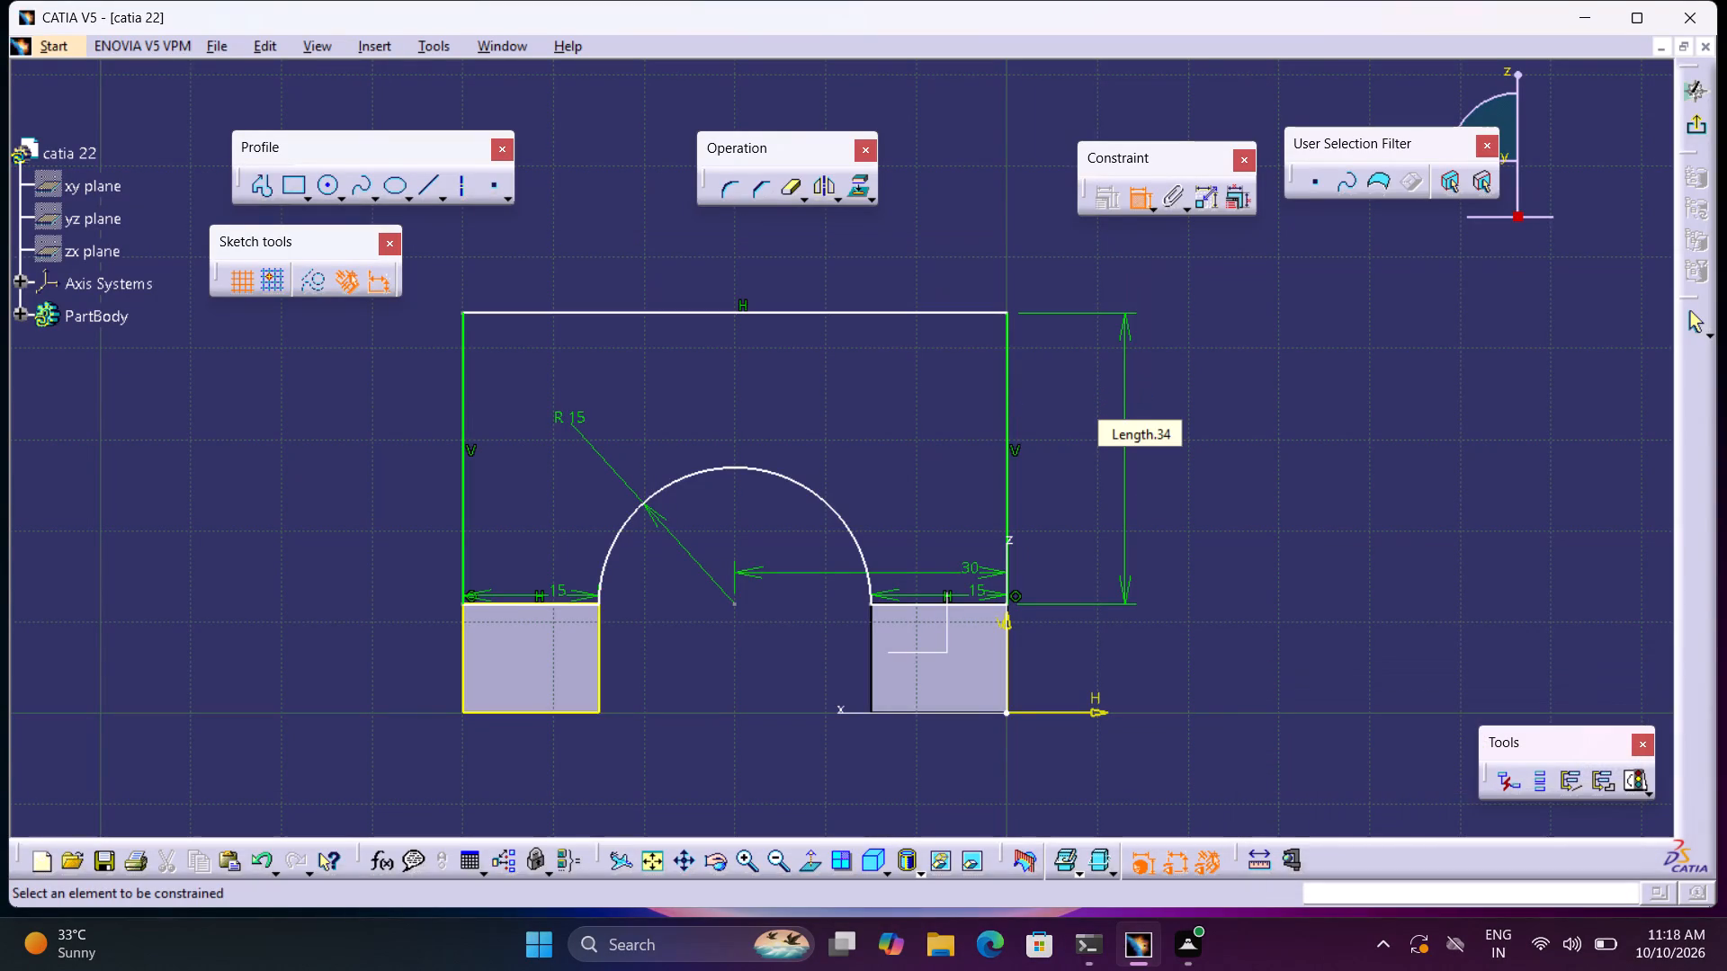
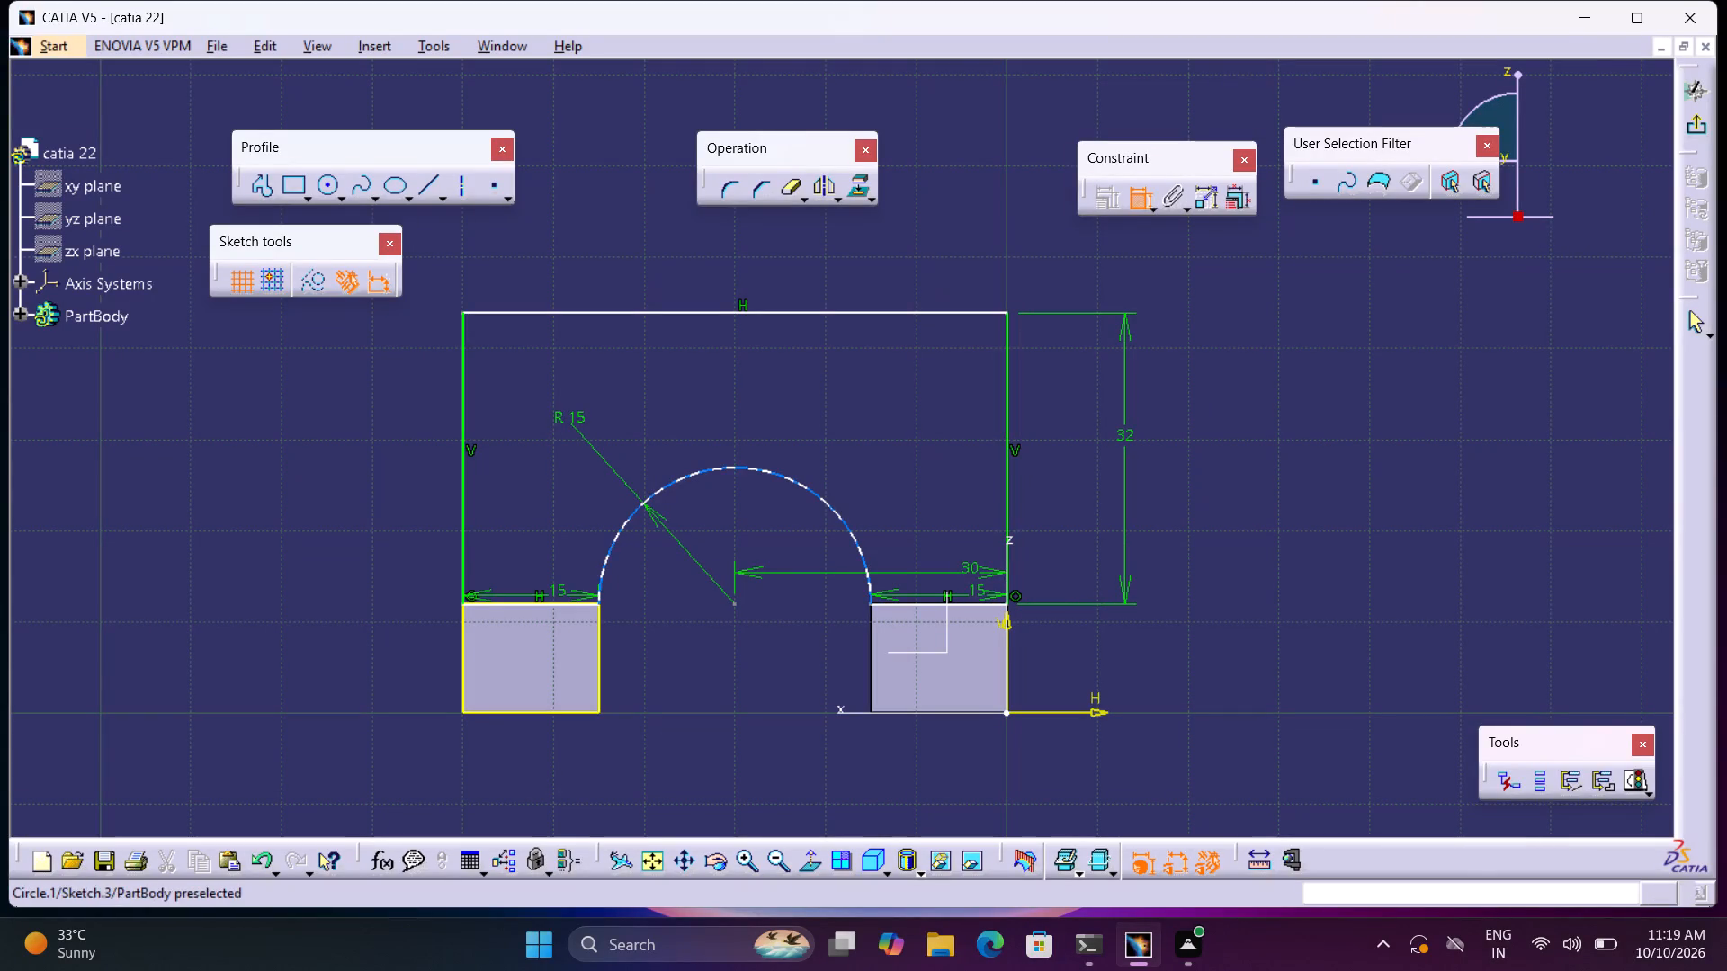
# Sketch a three-line trapezoidal outline above the profile's top edge, joining both upper corners, with its first slanted side about 49 mm long.
pyautogui.moveTo(743, 333); pyautogui.dragTo(742, 450, button='middle')
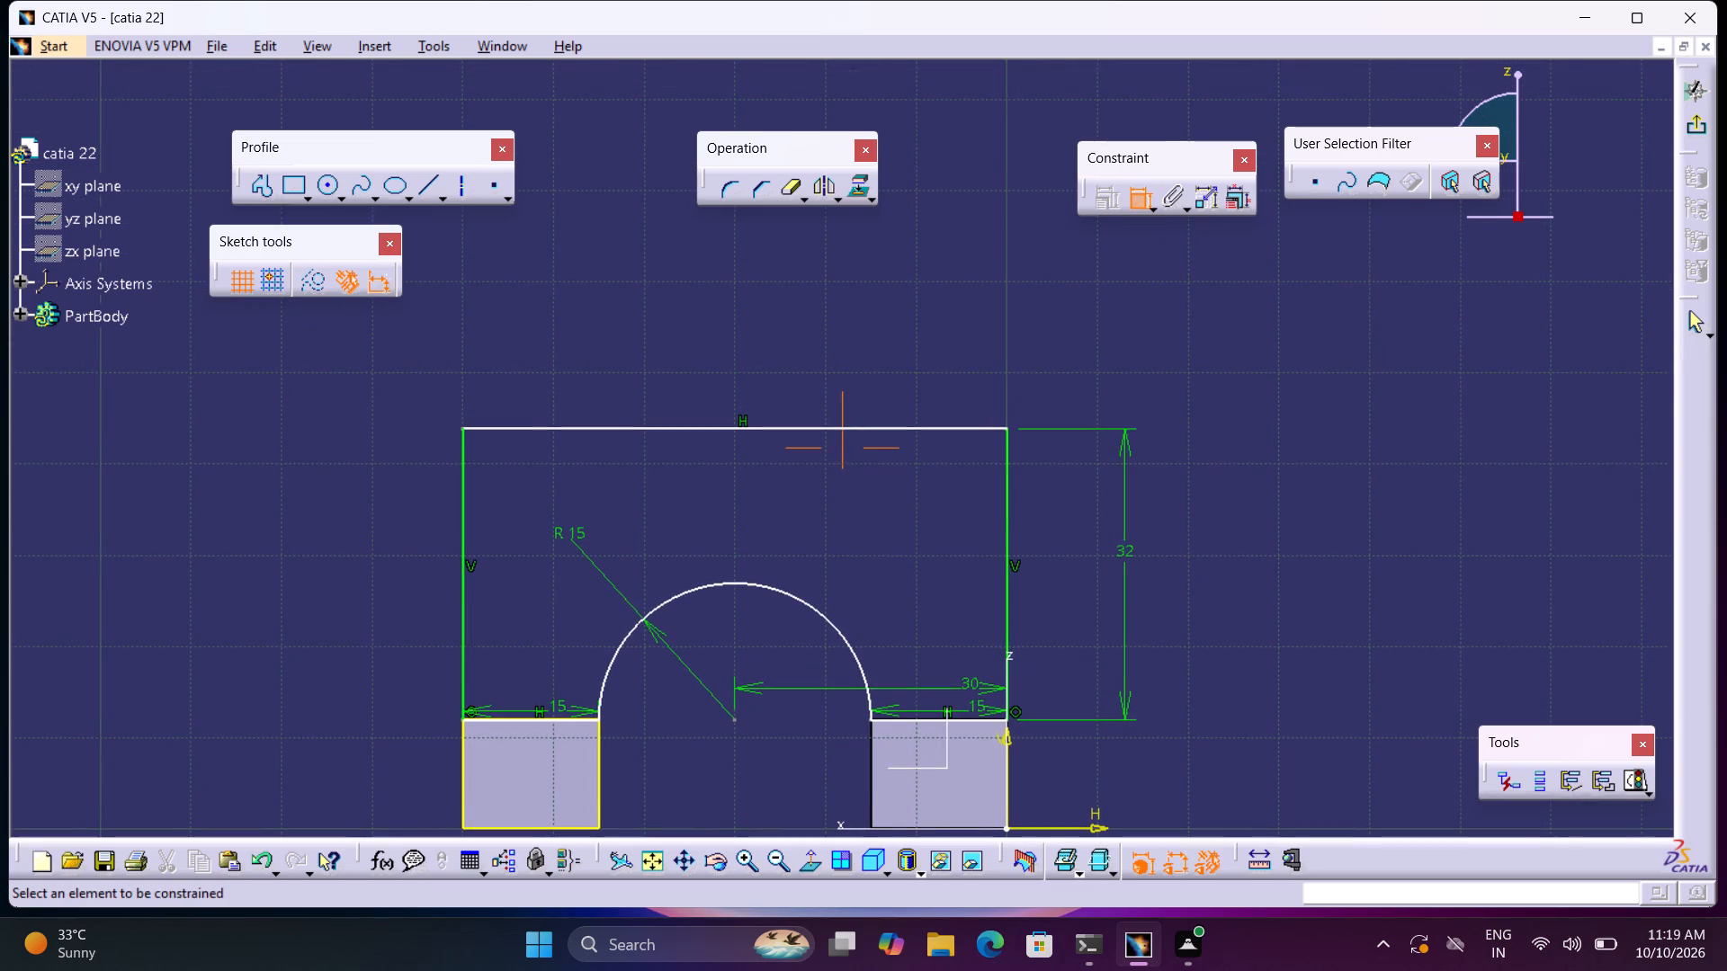
pyautogui.moveTo(742, 450); pyautogui.dragTo(743, 451, button='middle')
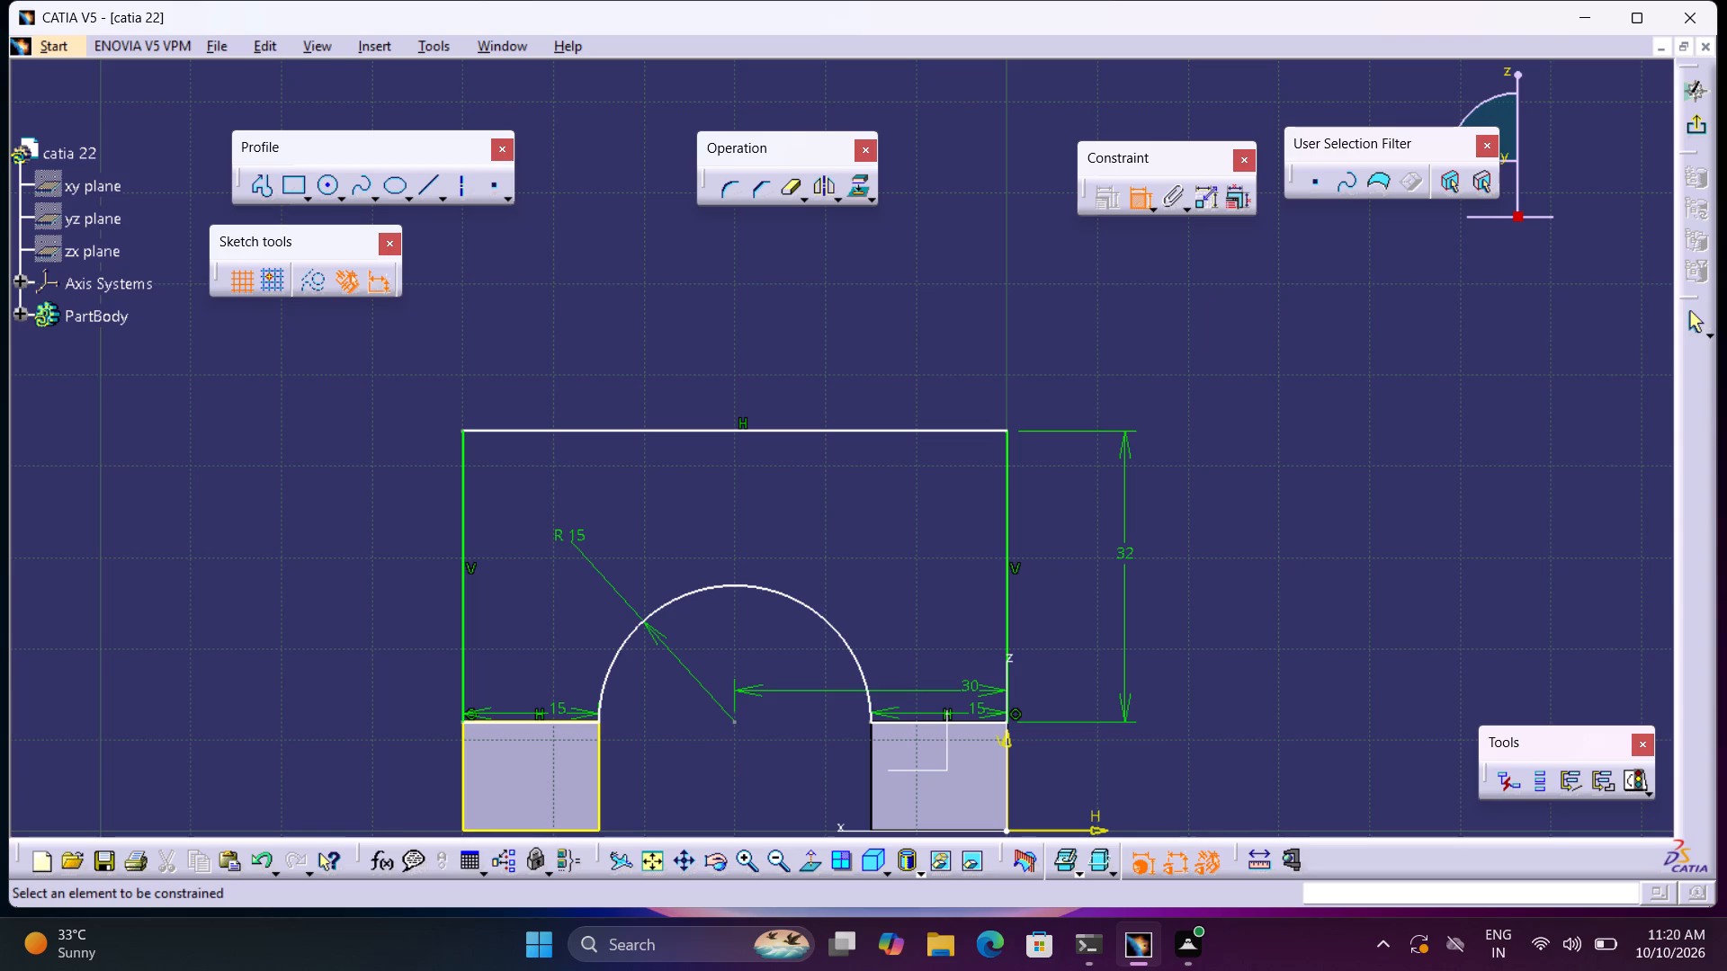
pyautogui.moveTo(865, 399); pyautogui.dragTo(913, 513, button='middle')
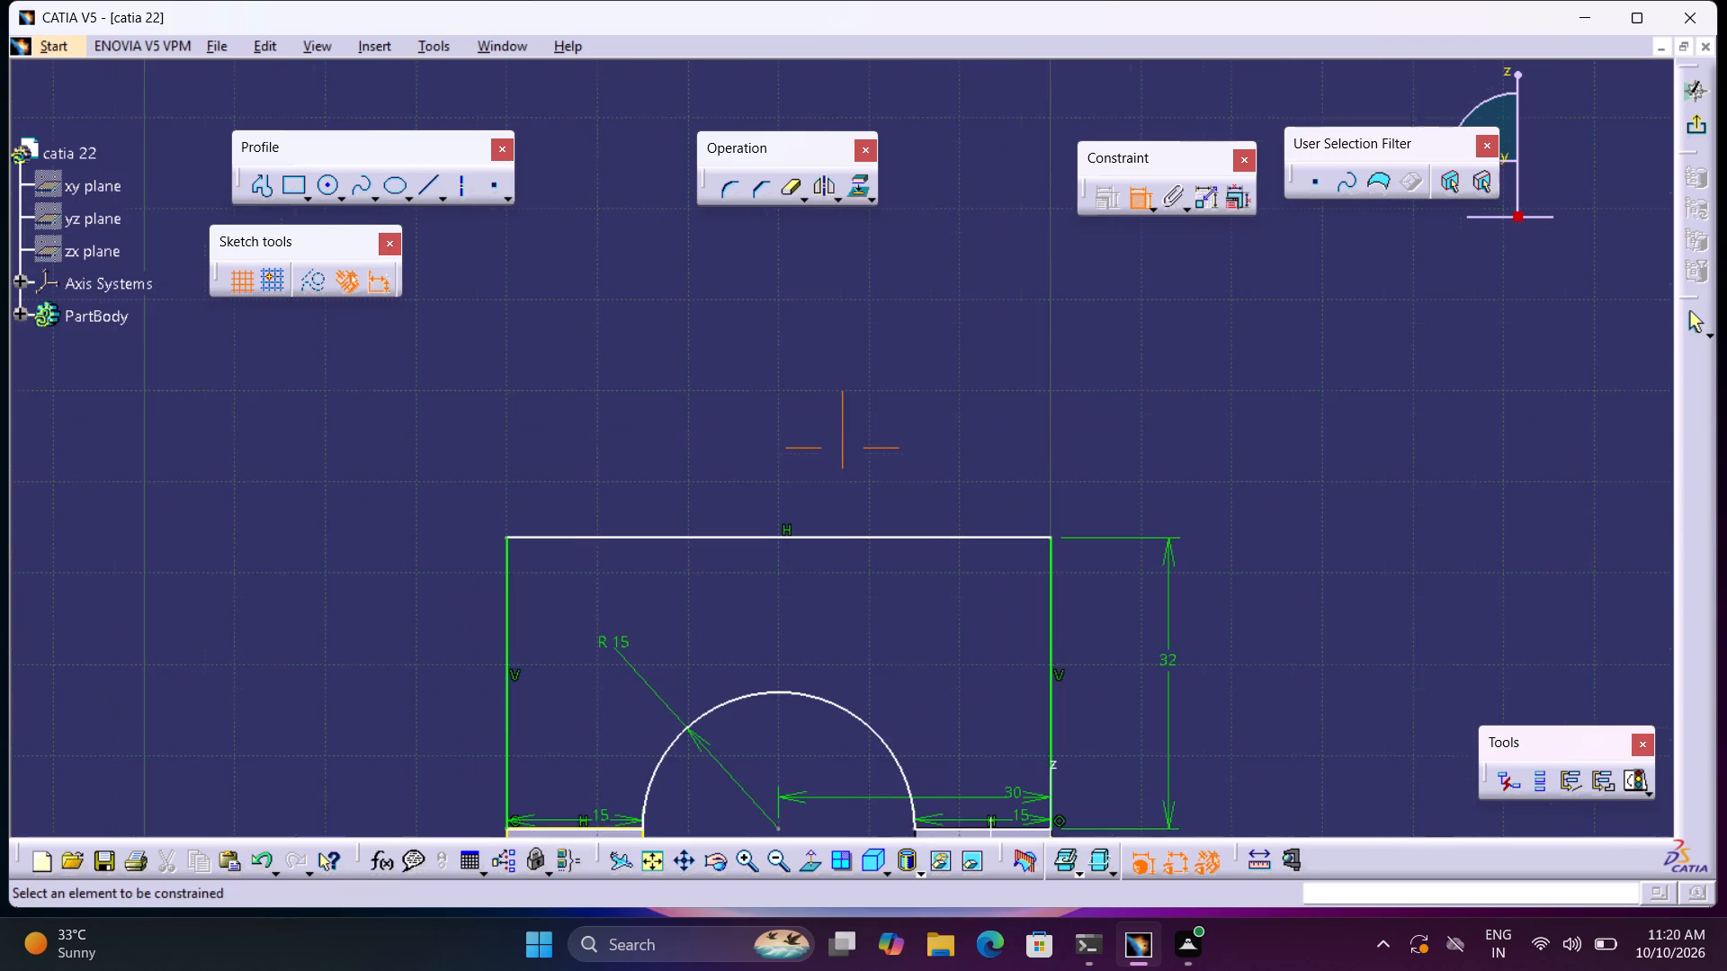
pyautogui.moveTo(913, 513); pyautogui.dragTo(914, 515, button='middle')
pyautogui.click(249, 183)
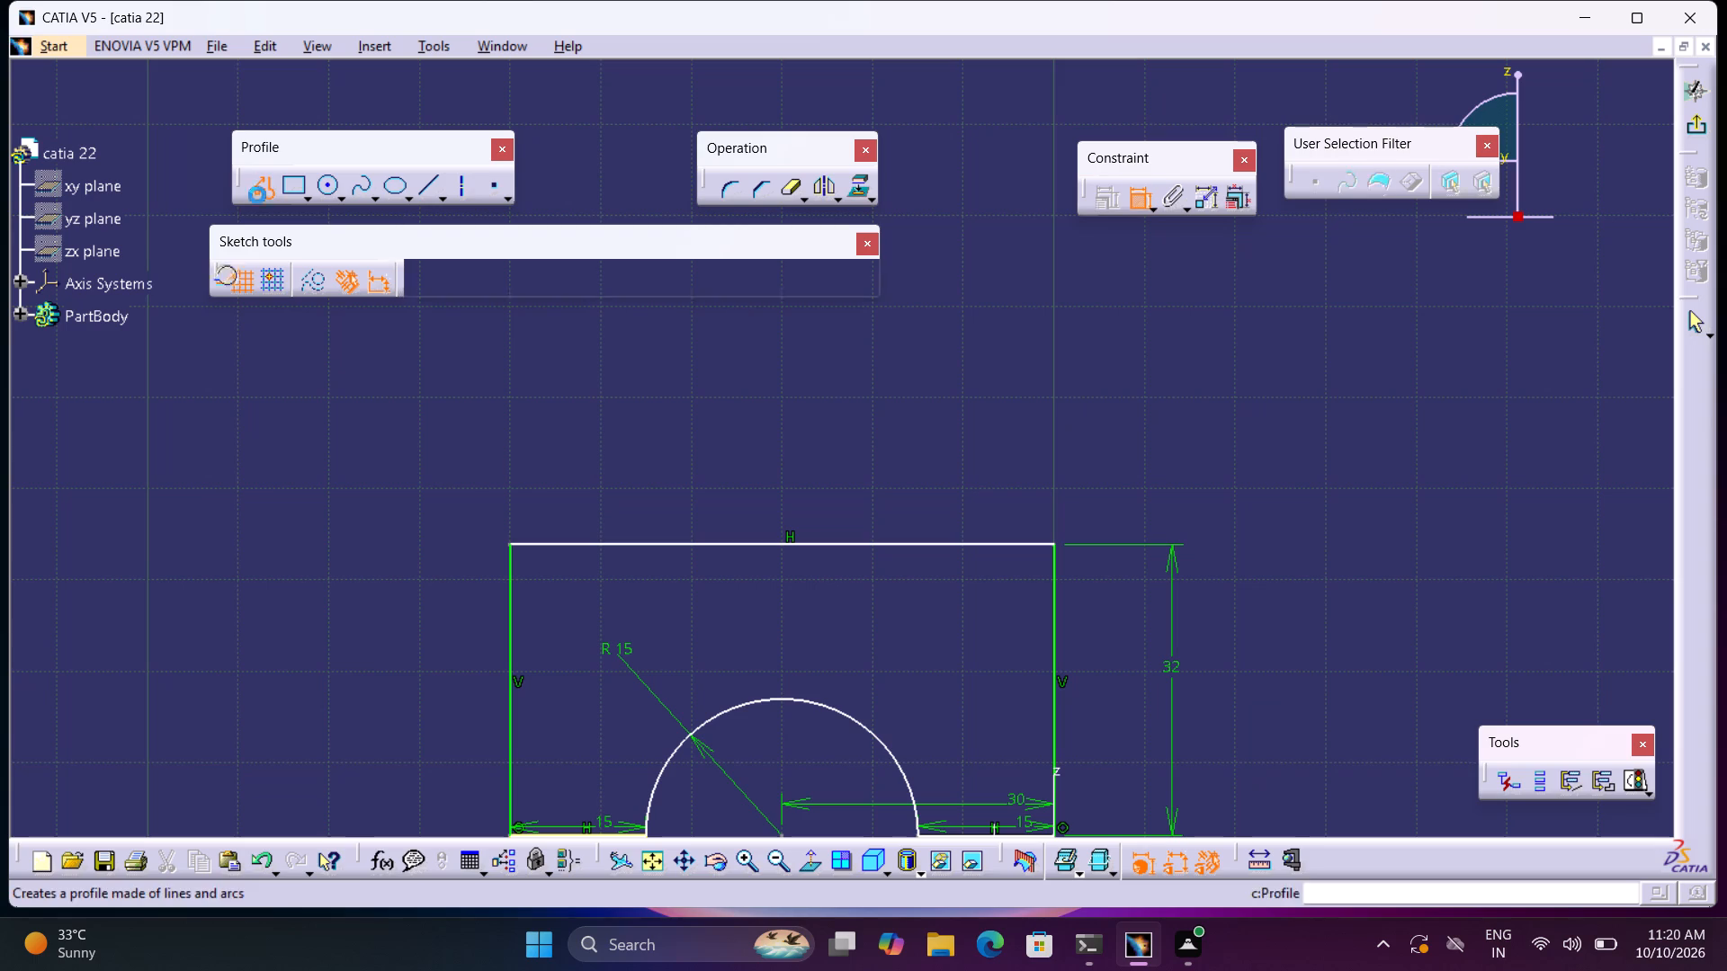
pyautogui.click(509, 543)
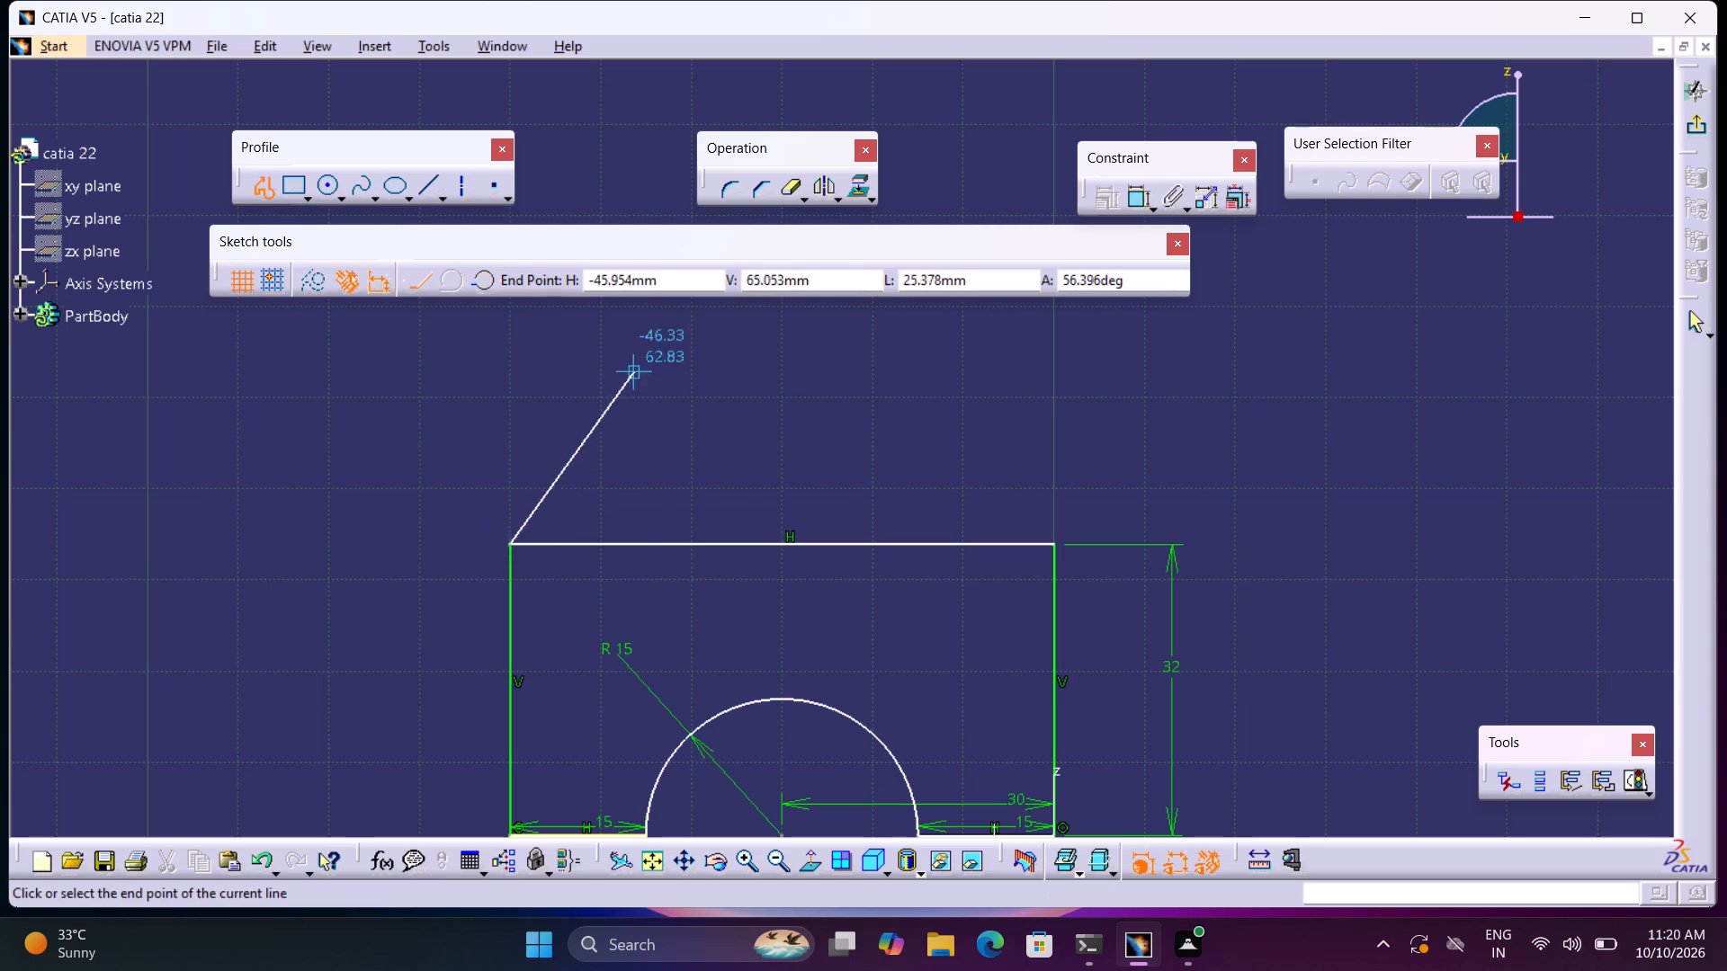
pyautogui.moveTo(604, 409); pyautogui.dragTo(512, 699, button='middle')
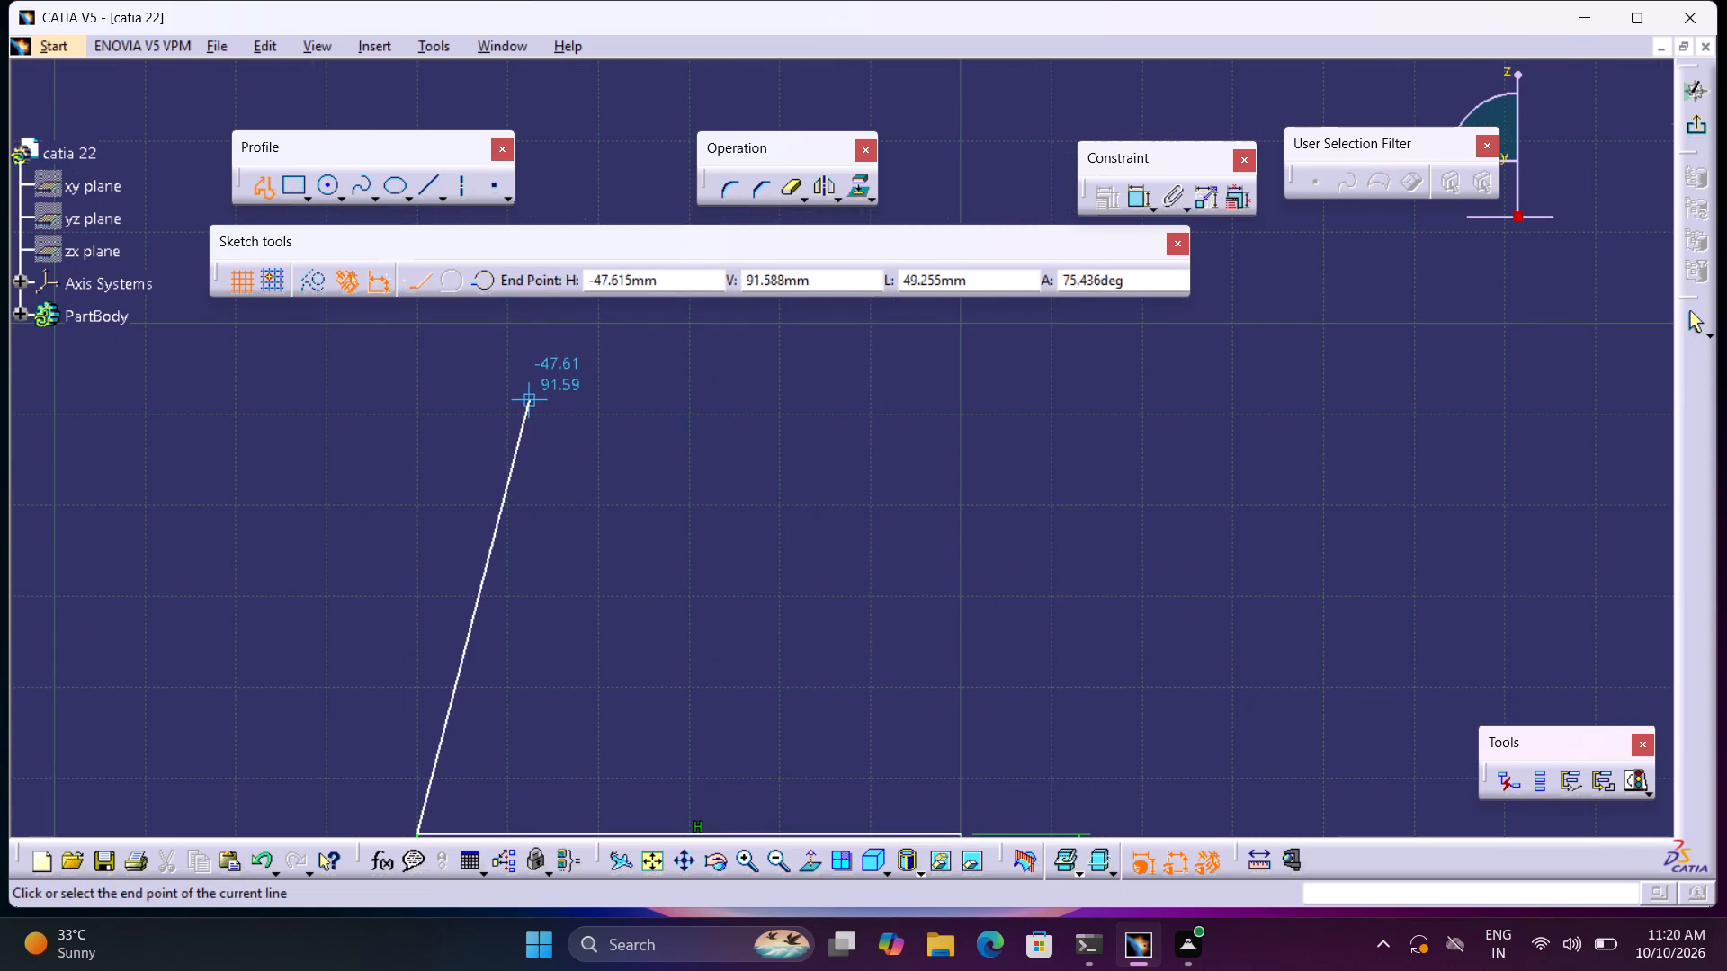
pyautogui.click(529, 398)
pyautogui.moveTo(625, 396); pyautogui.dragTo(607, 342, button='middle')
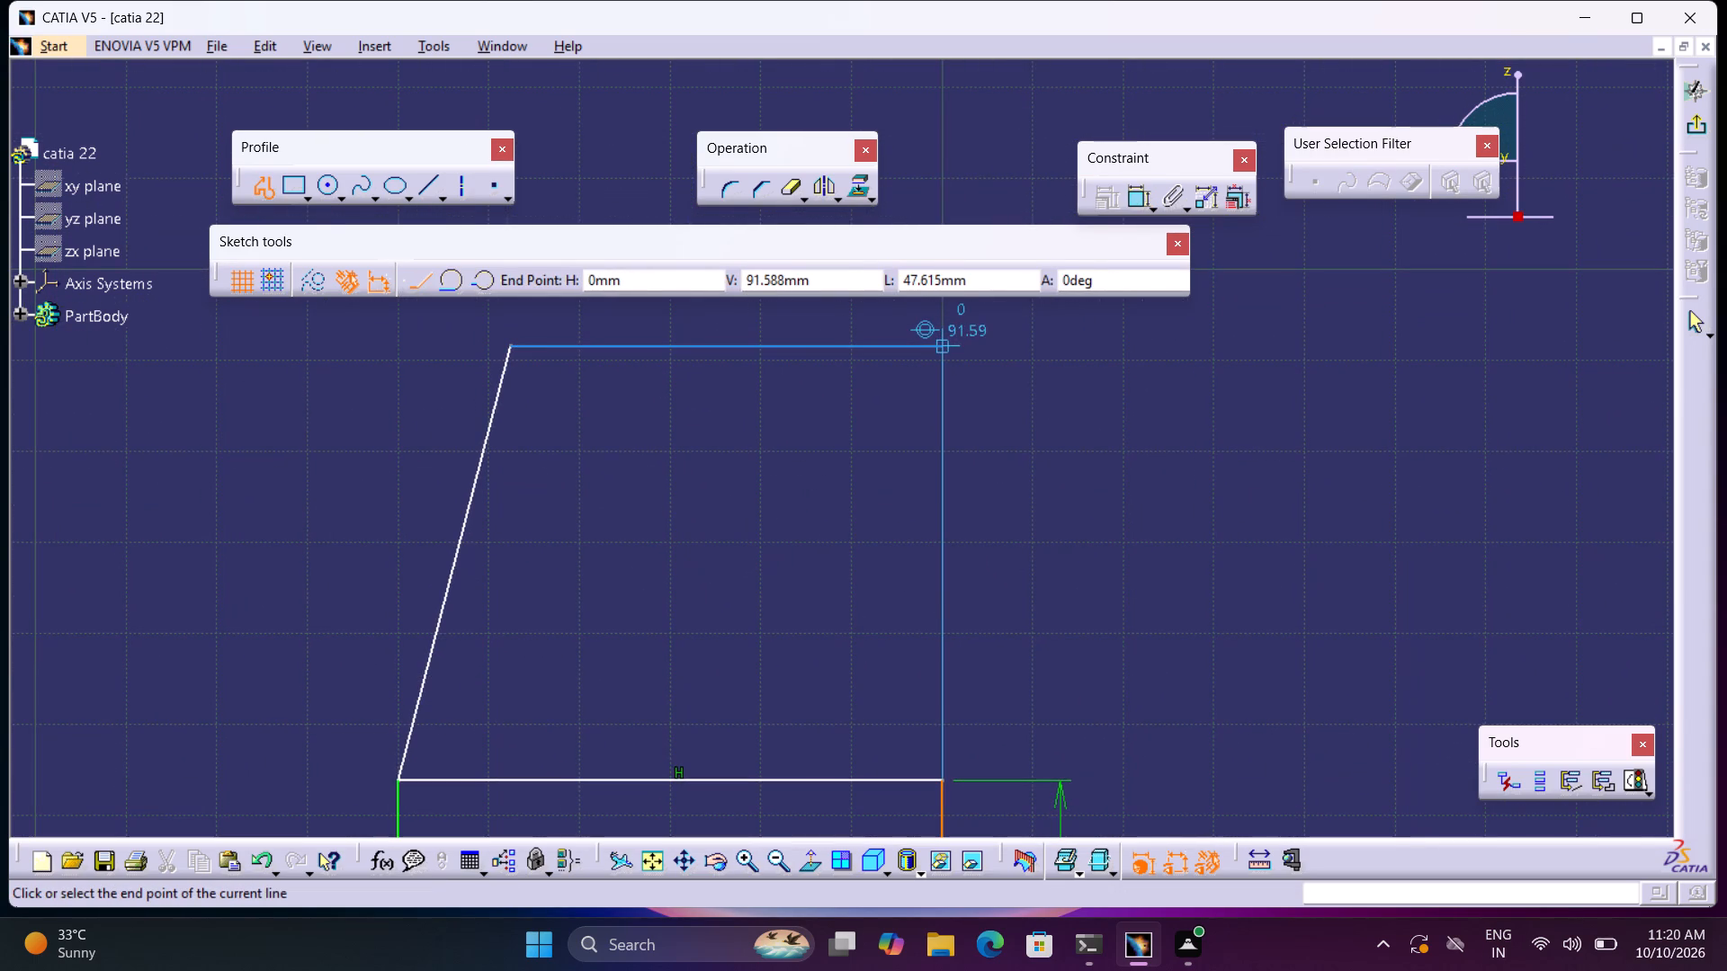
pyautogui.click(916, 348)
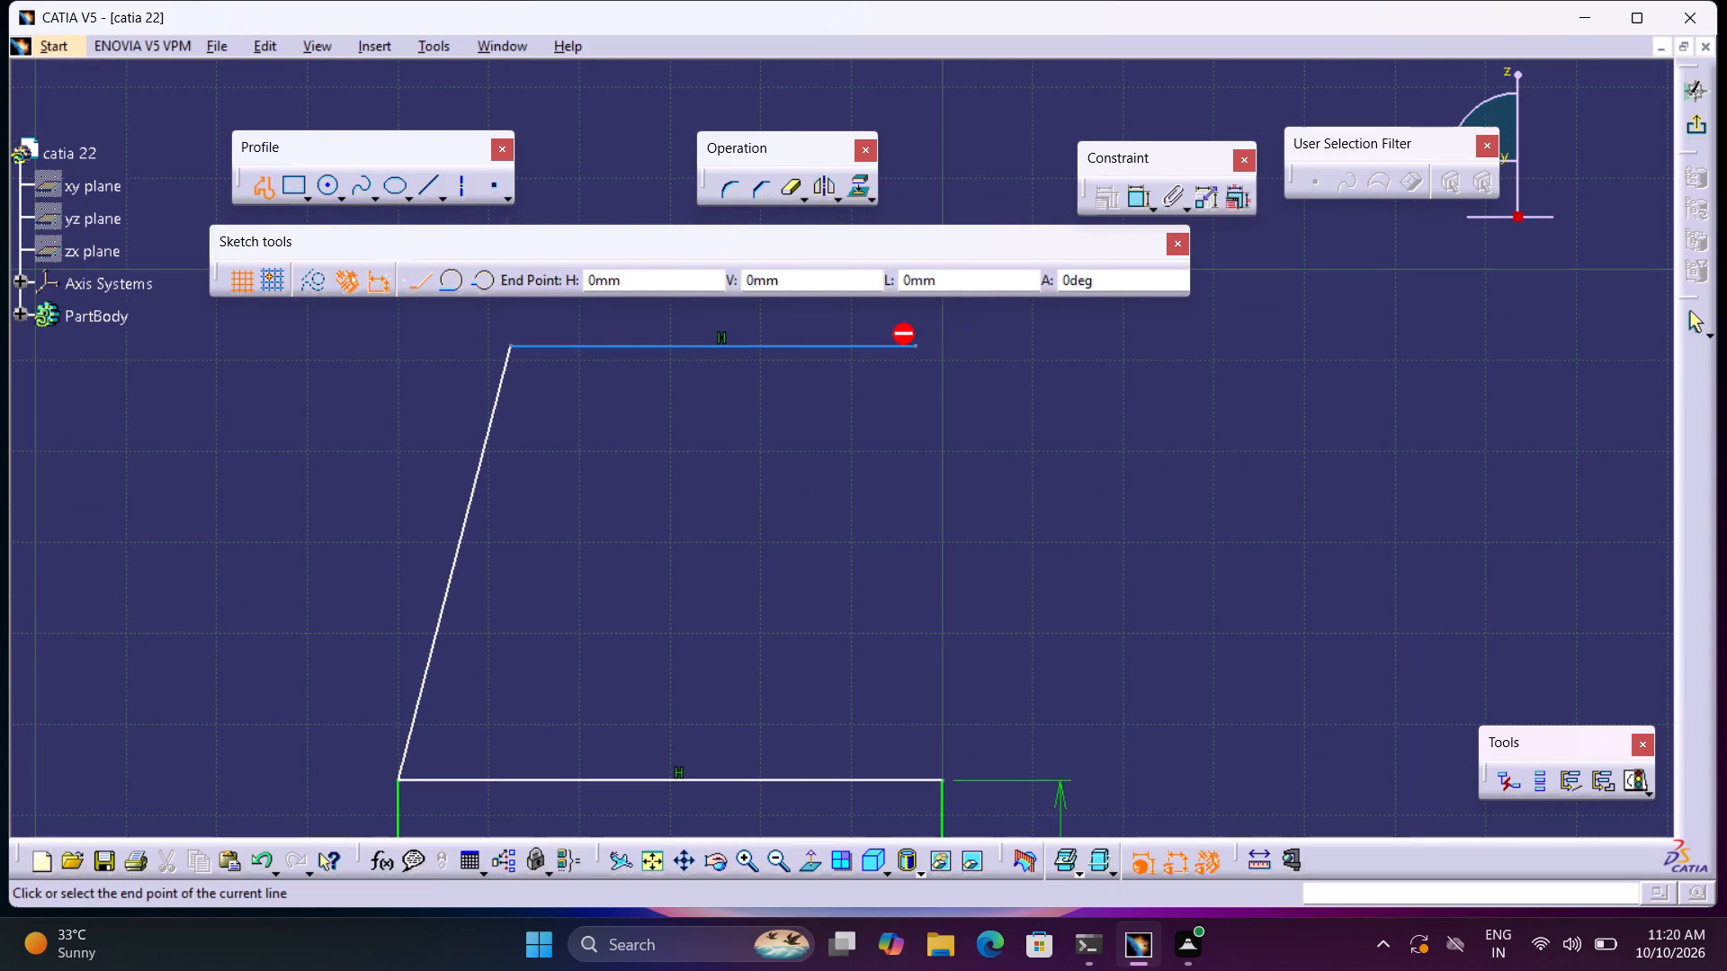
pyautogui.click(944, 778)
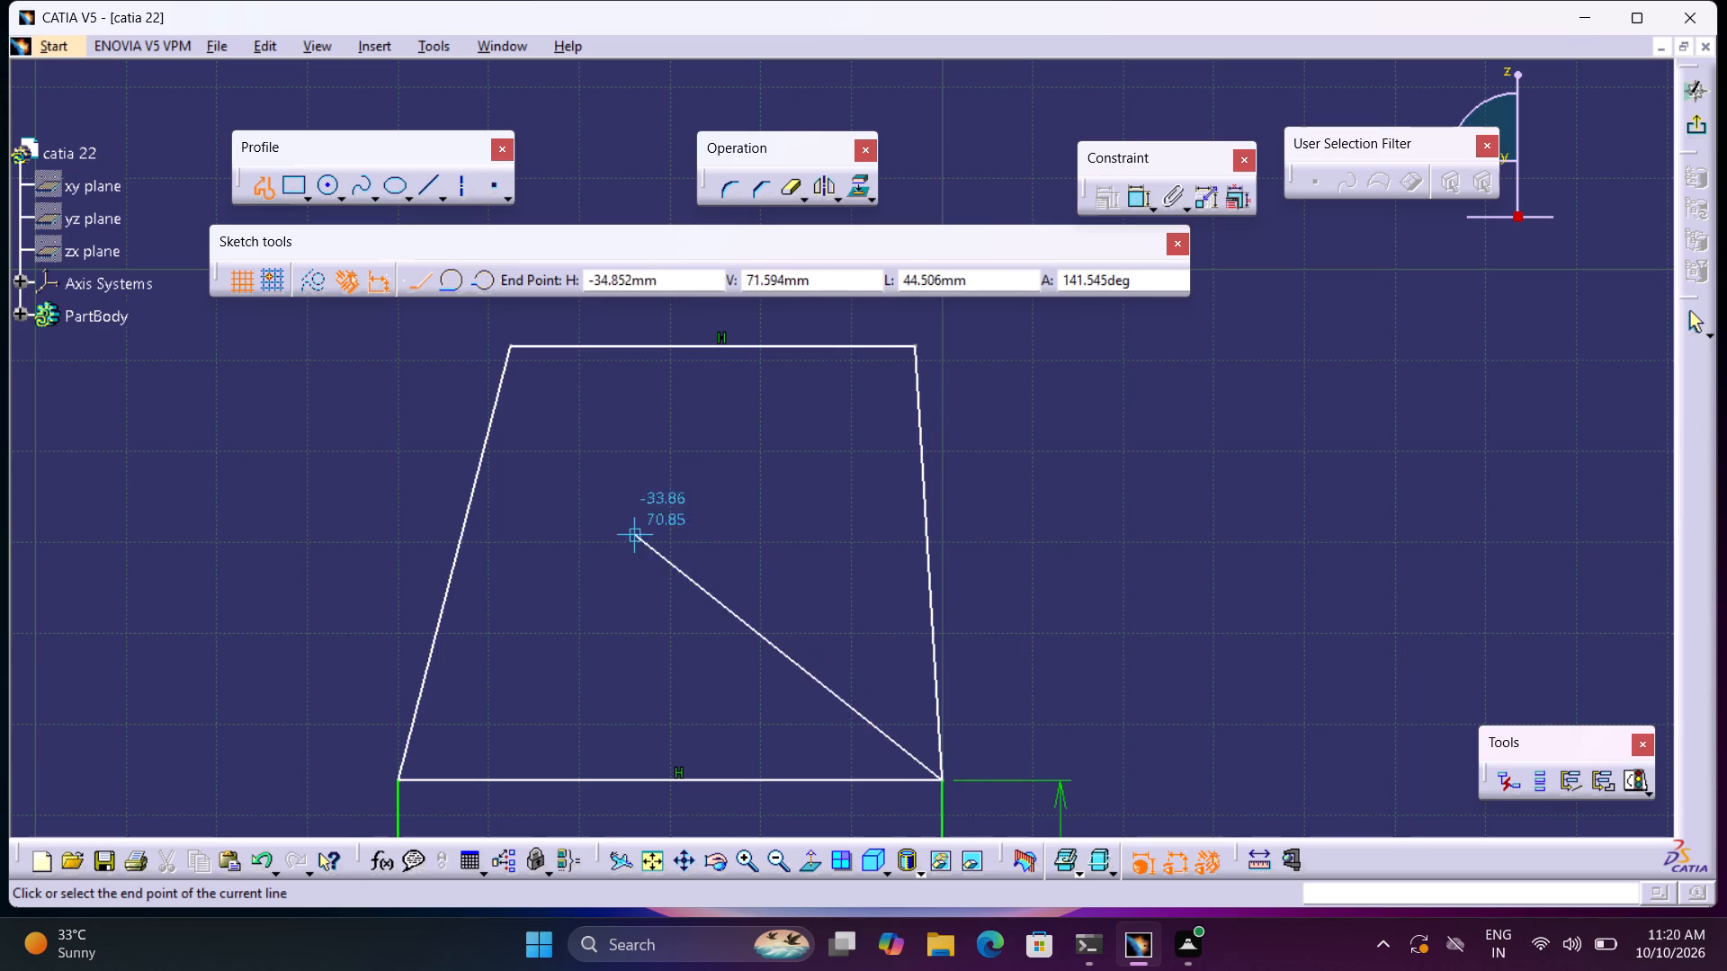
pyautogui.click(266, 190)
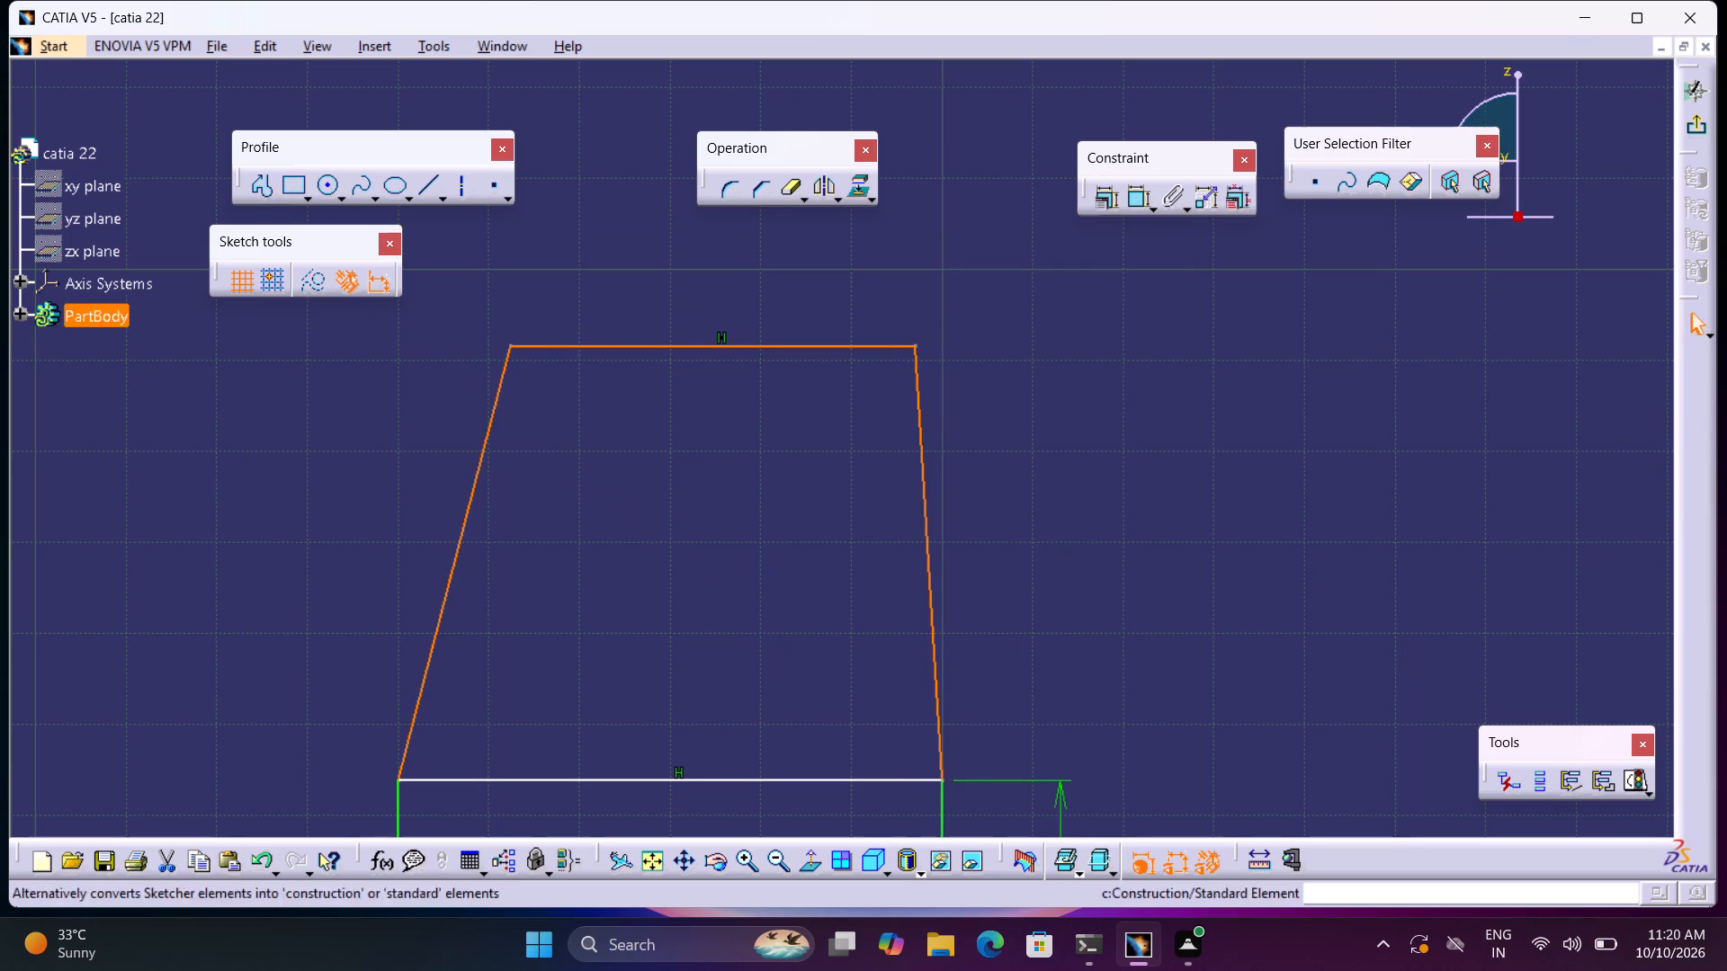
# Sketch a separate horizontal line about 34 mm long just above the trapezoidal outline's top line.
pyautogui.moveTo(704, 602); pyautogui.dragTo(684, 521, button='middle')
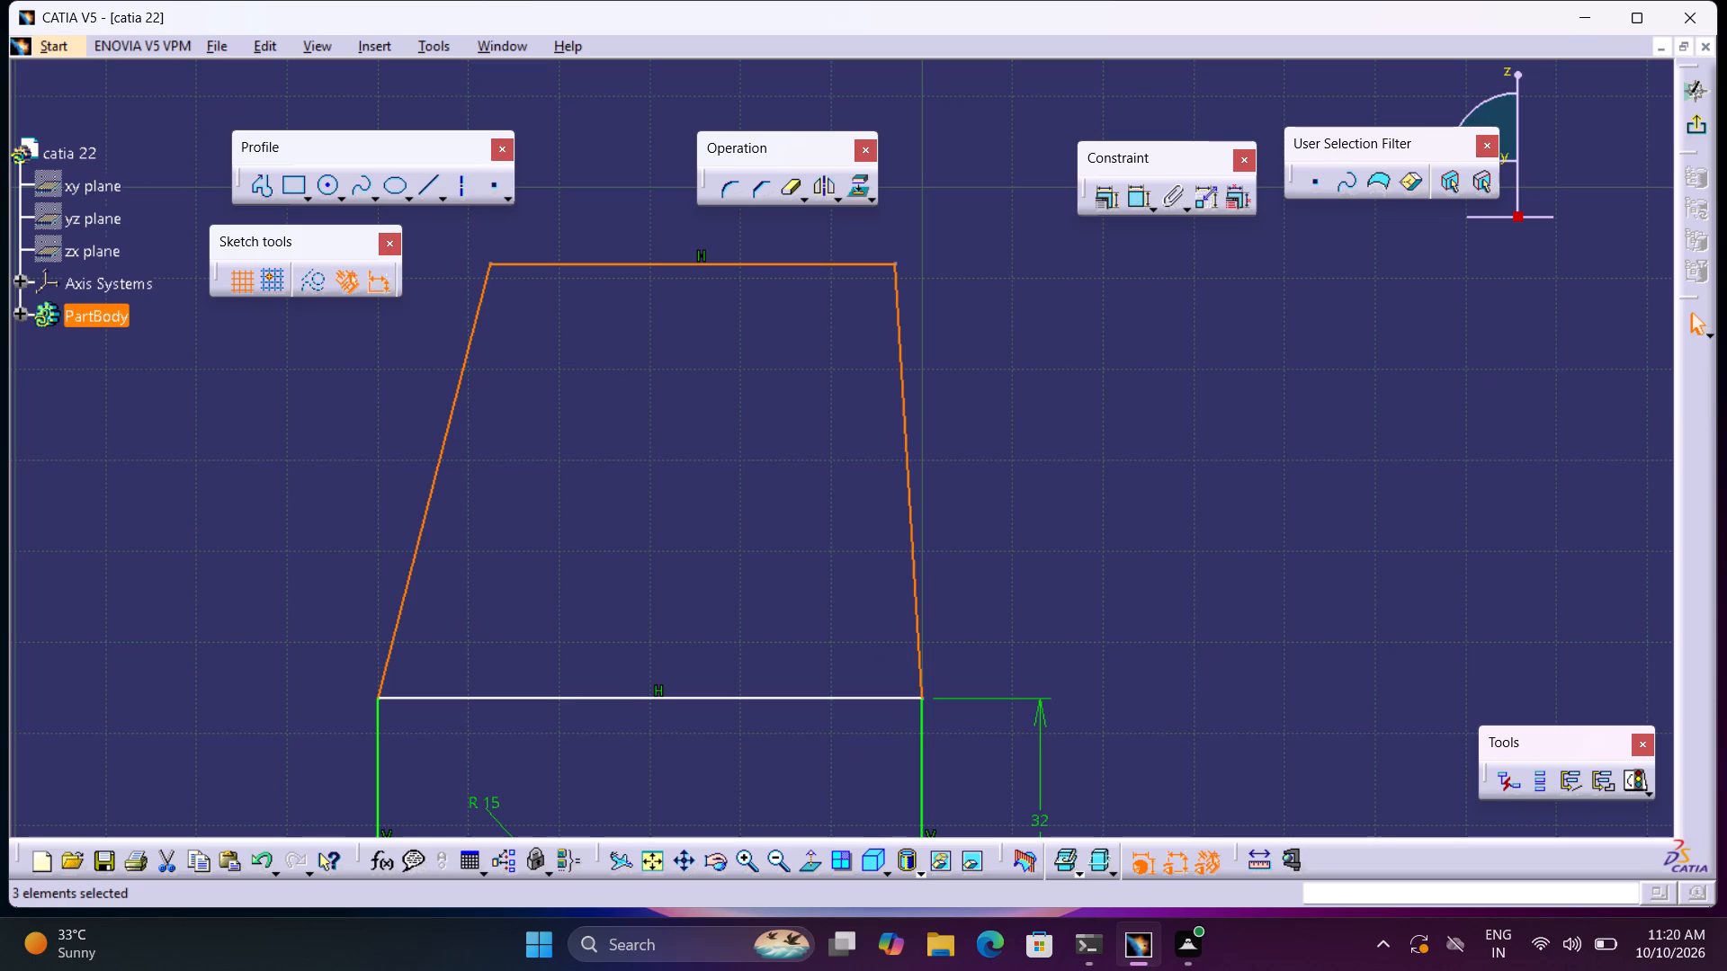
pyautogui.moveTo(830, 534); pyautogui.dragTo(782, 497, button='middle')
pyautogui.middleClick(783, 497)
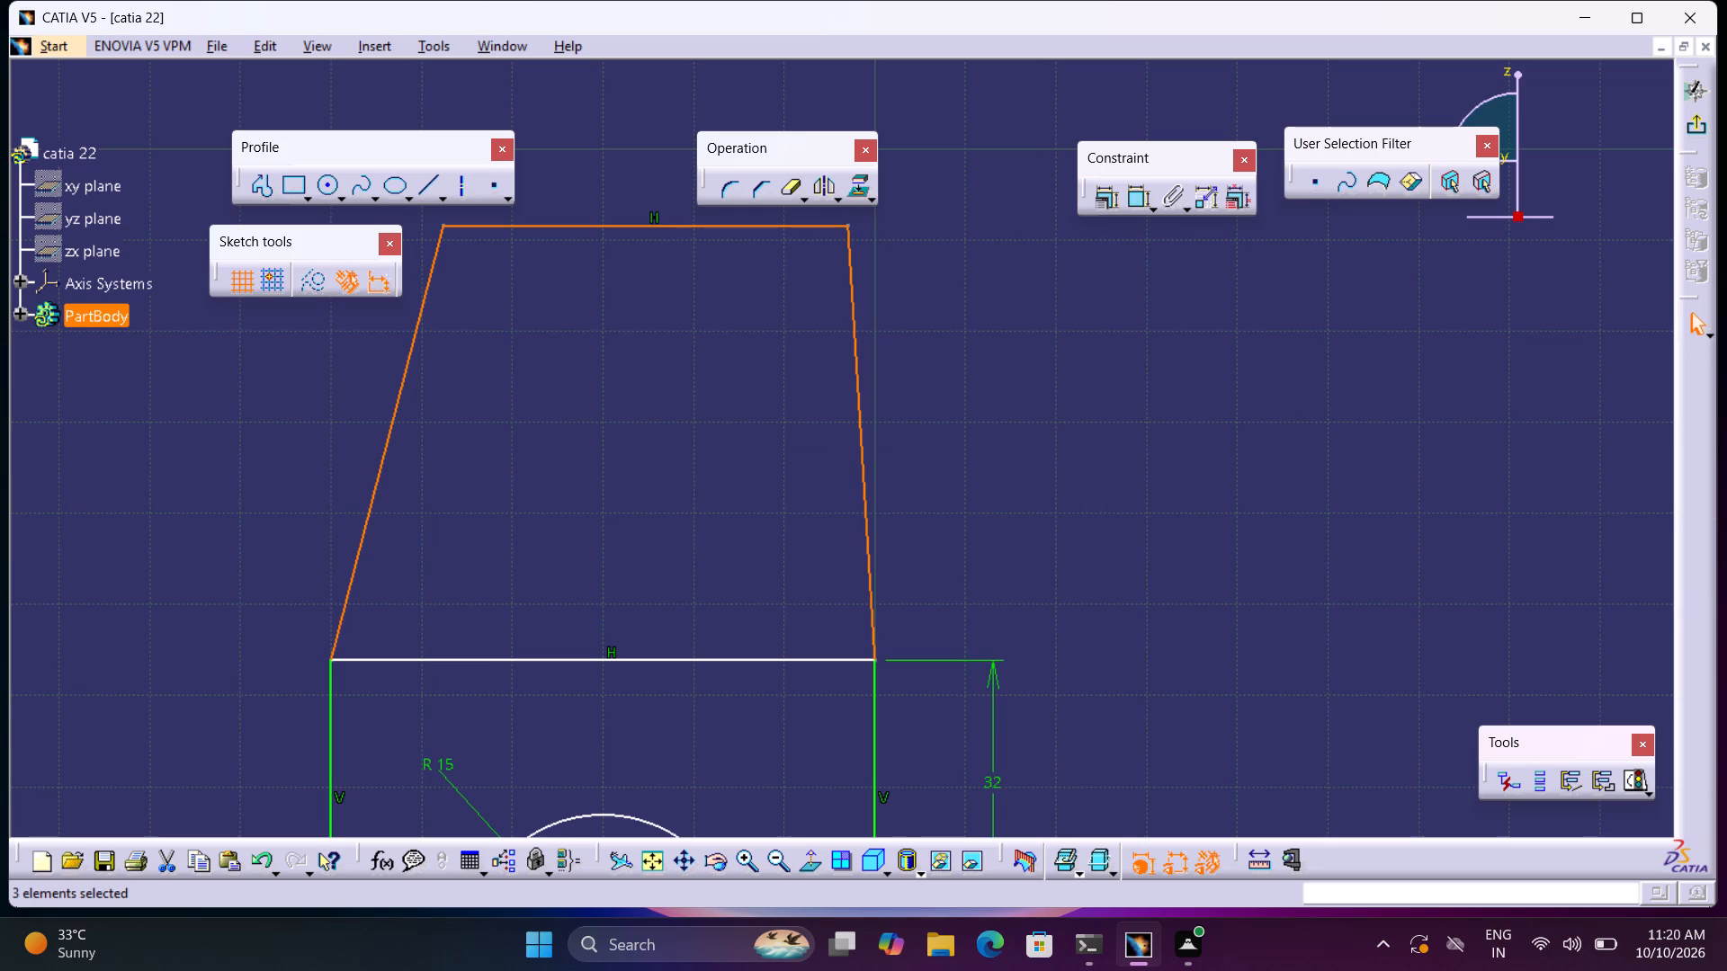
pyautogui.moveTo(890, 569); pyautogui.dragTo(1001, 650, button='middle')
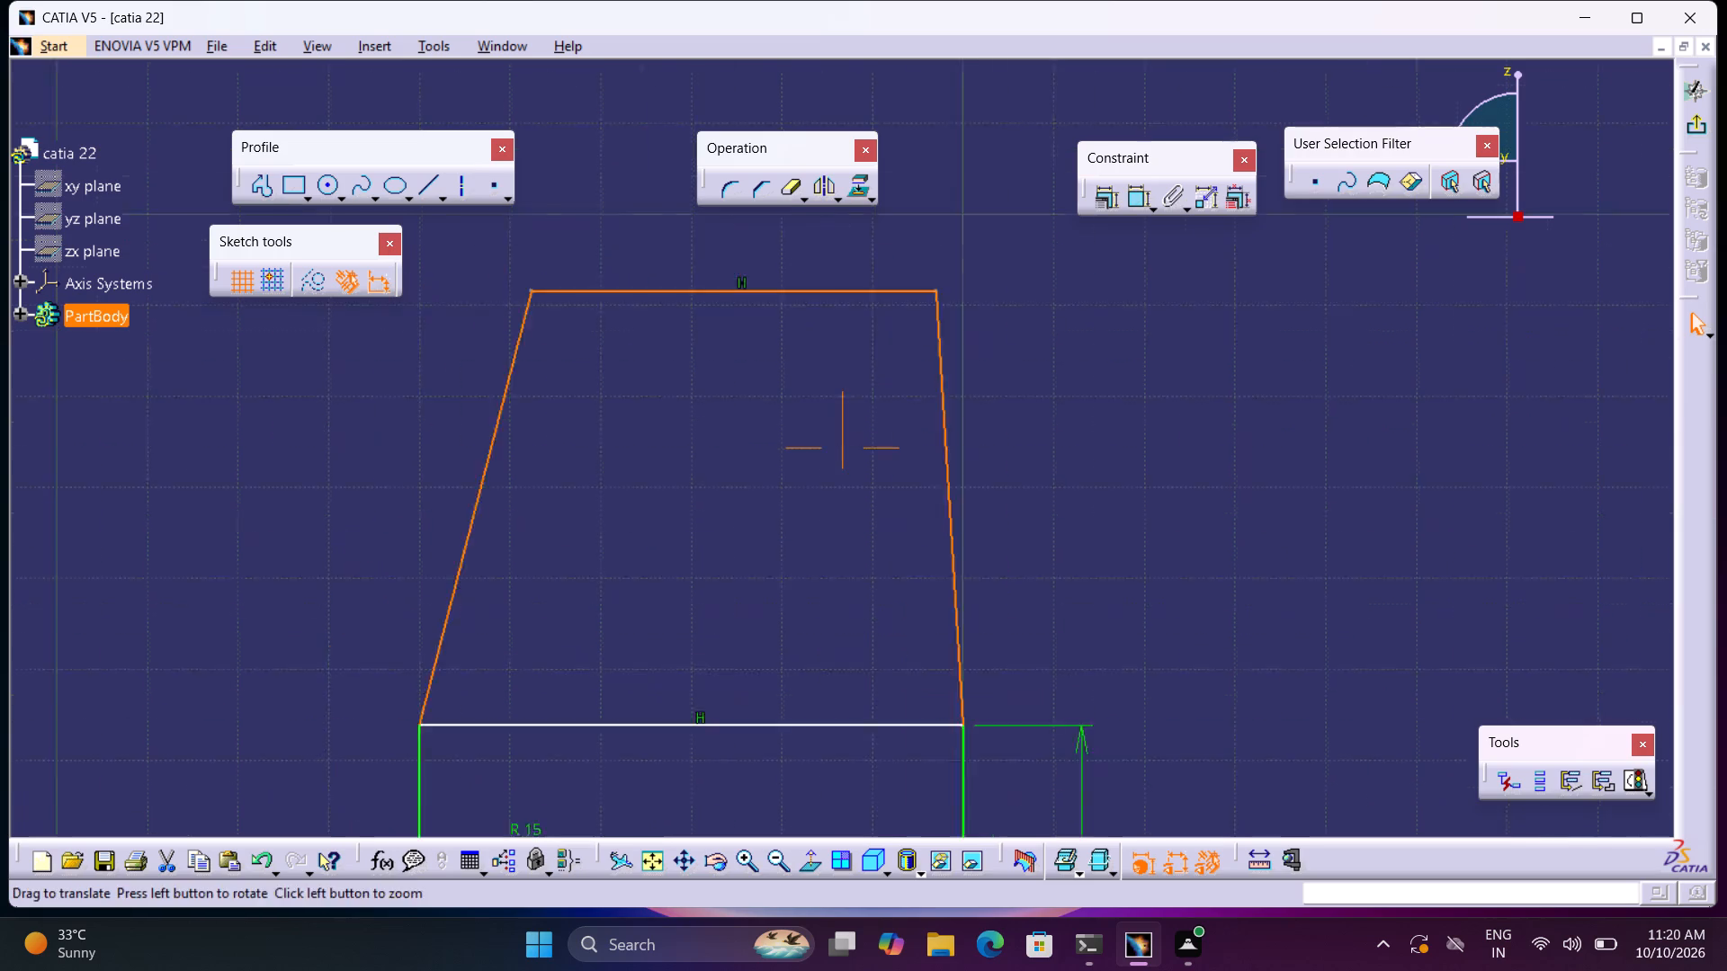
pyautogui.moveTo(1001, 650); pyautogui.dragTo(1054, 682, button='middle')
pyautogui.middleClick(1039, 660)
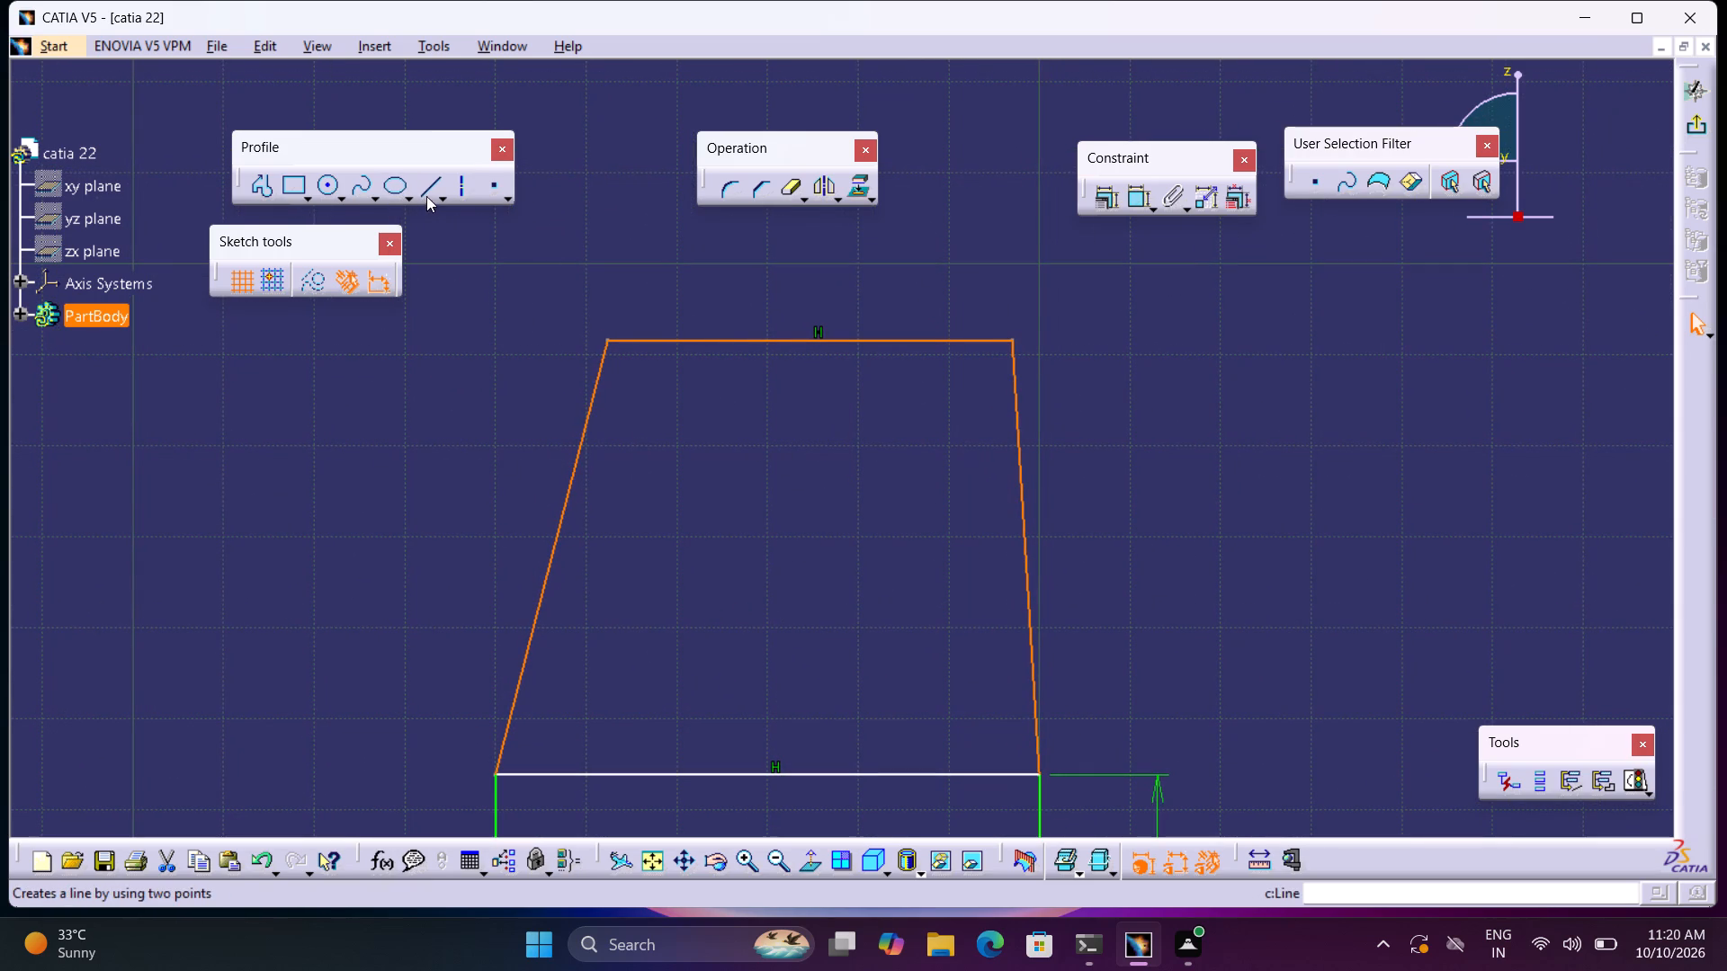
pyautogui.click(427, 196)
pyautogui.moveTo(702, 393); pyautogui.dragTo(719, 514, button='middle')
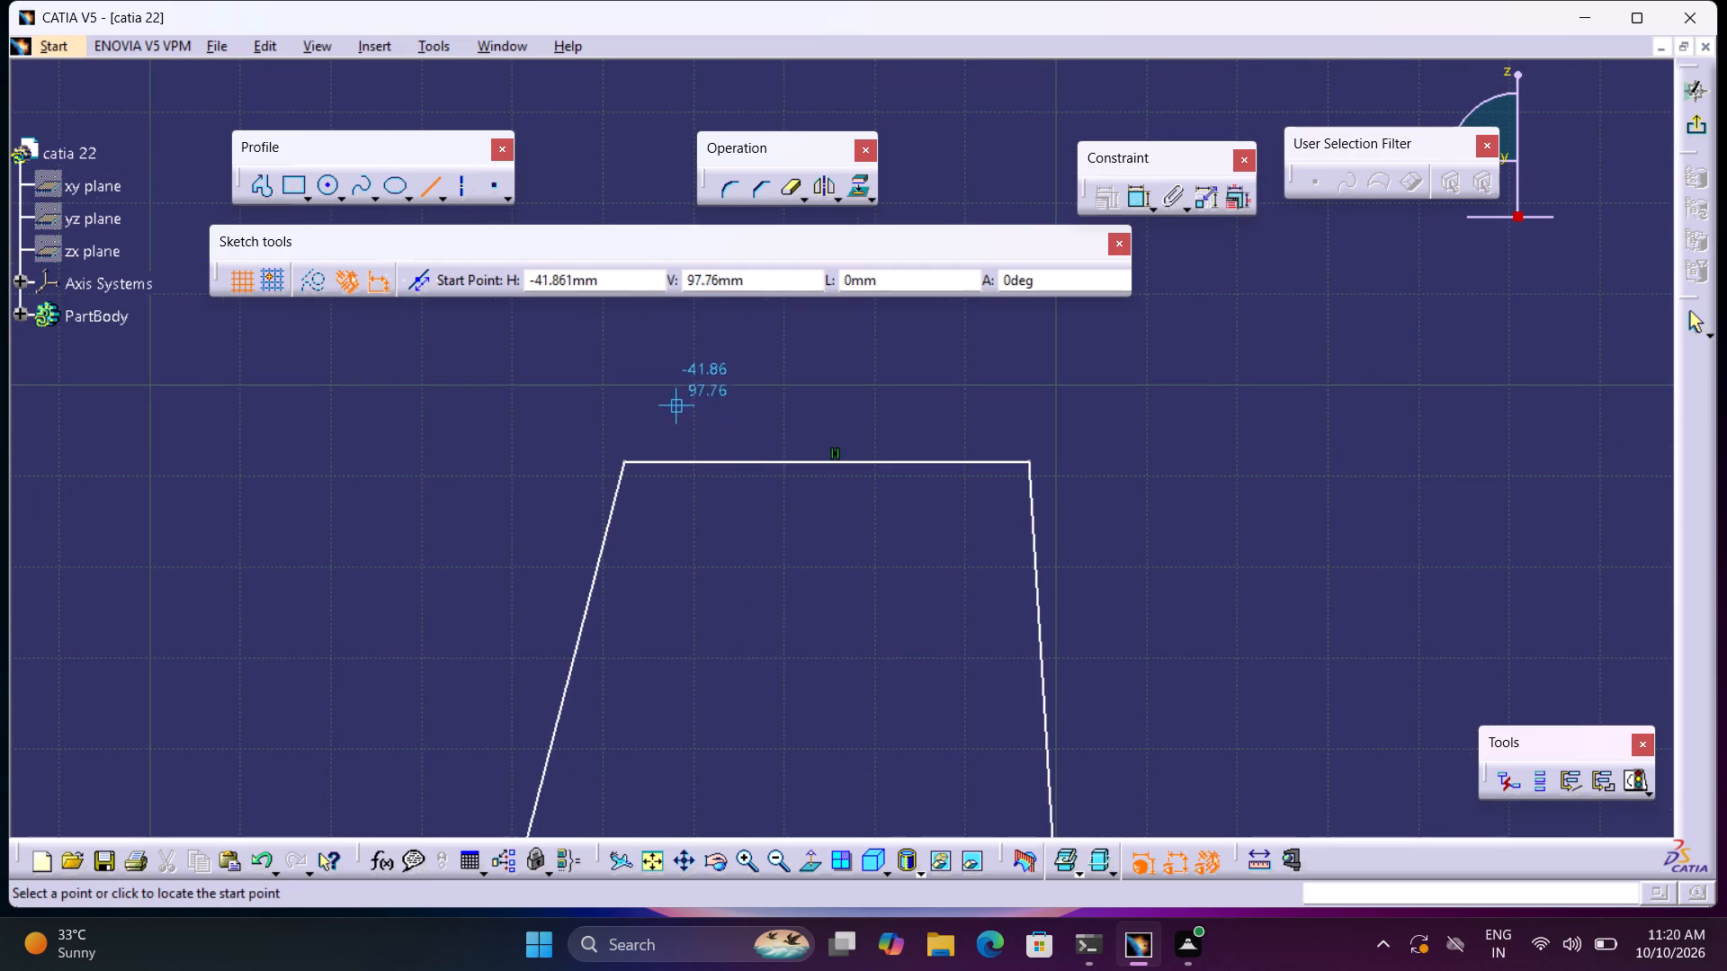
pyautogui.click(677, 401)
pyautogui.click(987, 396)
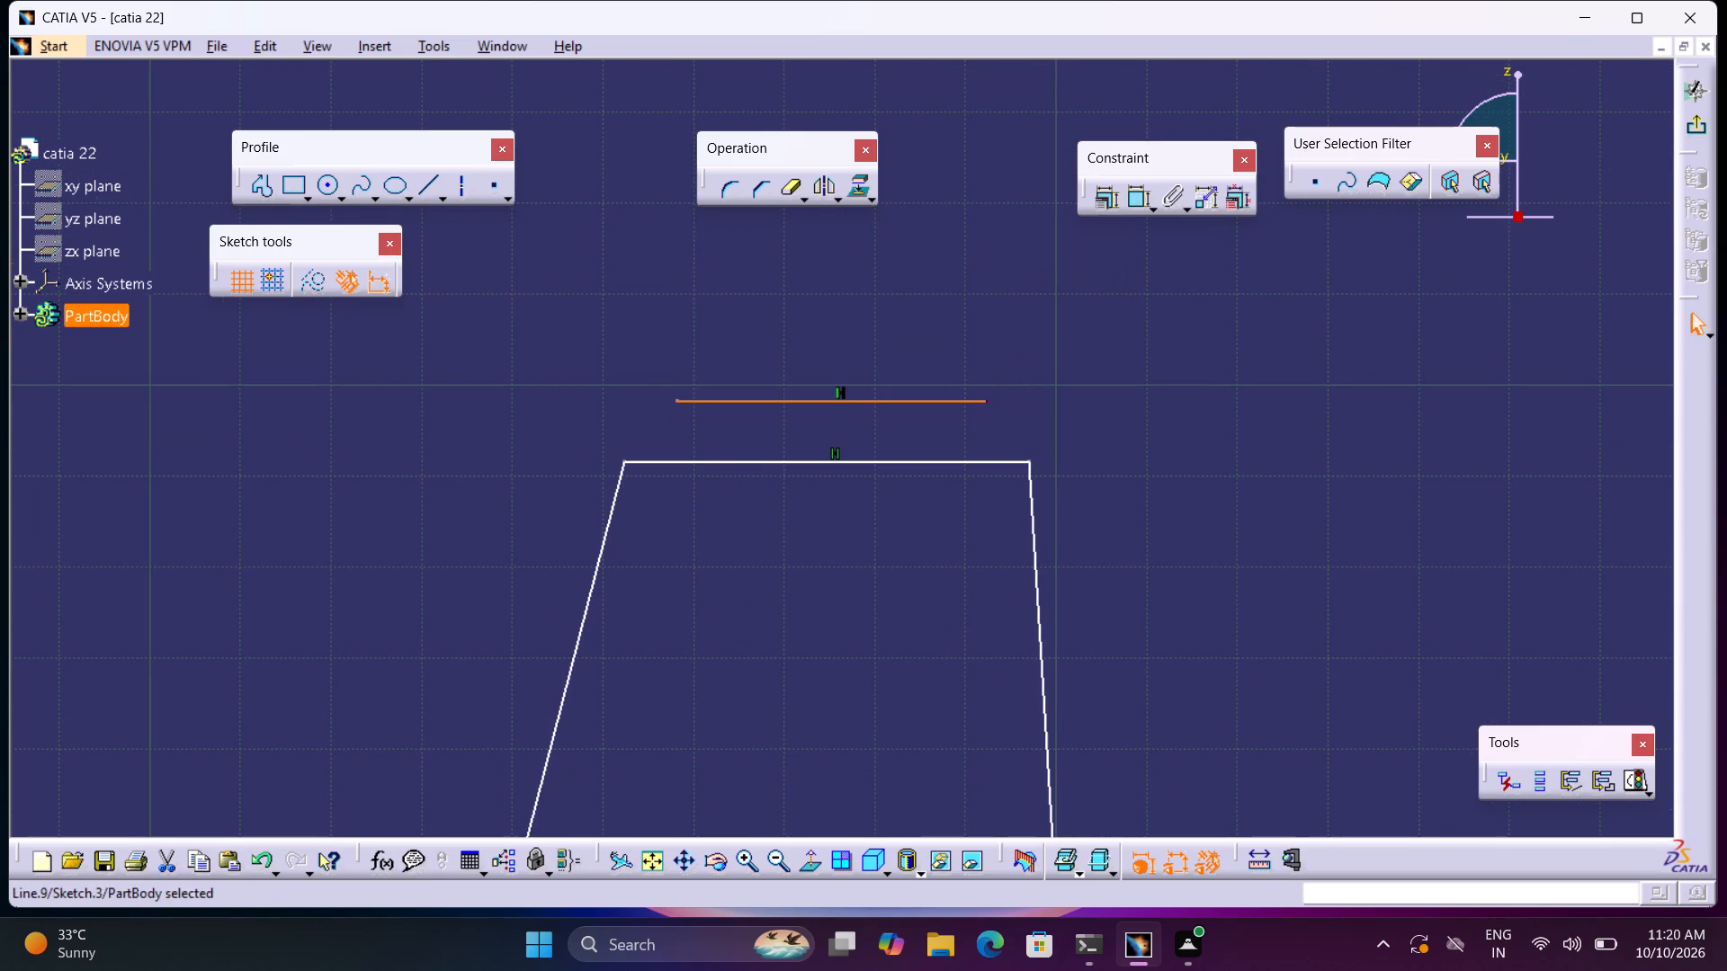
# Dimension the separate horizontal line and set its length to 40 mm.
pyautogui.click(1141, 191)
pyautogui.click(878, 333)
pyautogui.doubleClick(879, 332)
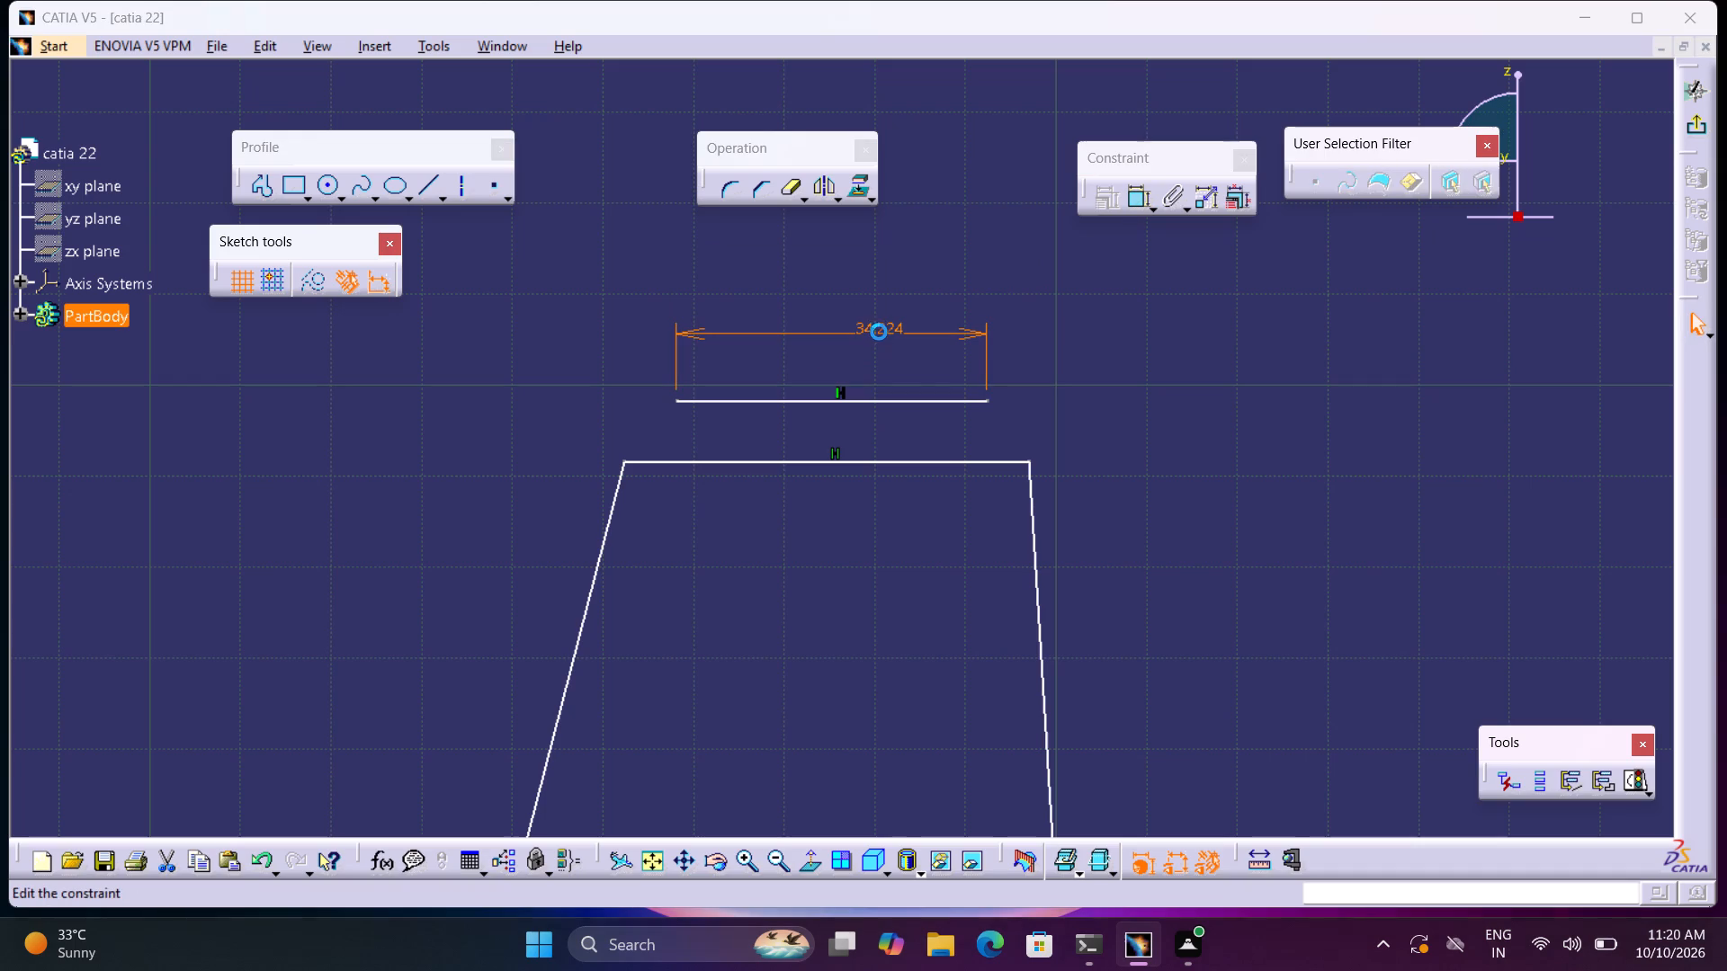
pyautogui.write('40')
pyautogui.press('Return')
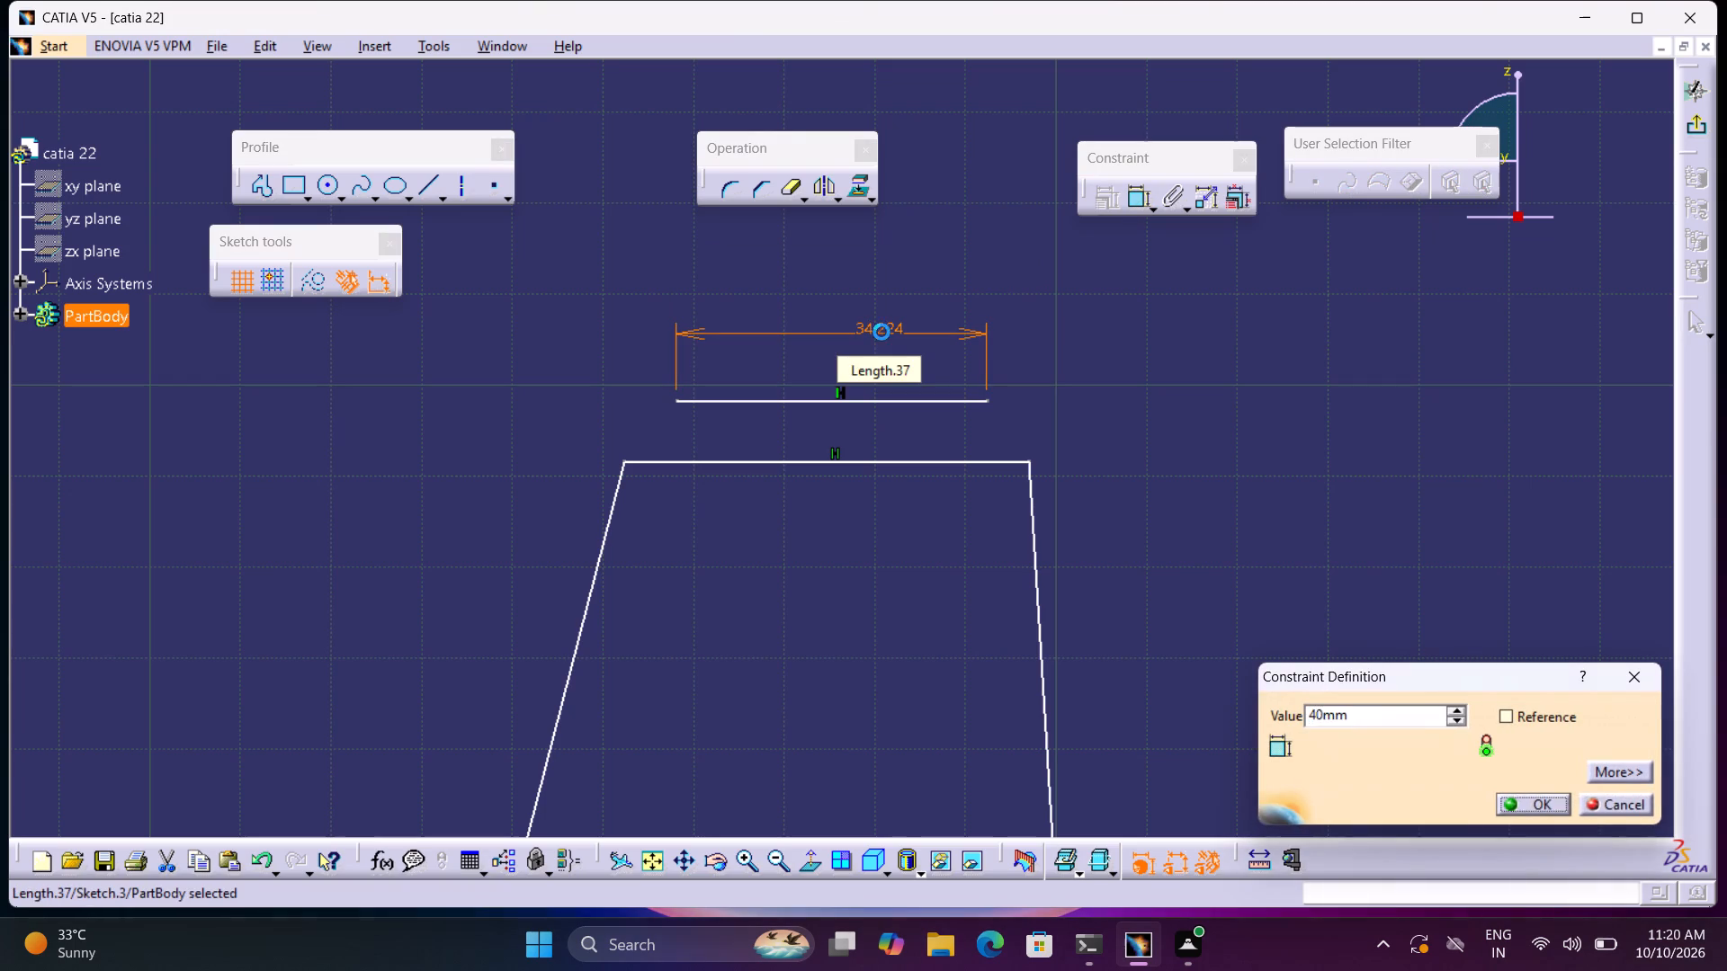
# Dimension the distance from the 40 mm line to the lower profile's top edge and set it to 36 mm.
pyautogui.moveTo(1240, 809); pyautogui.dragTo(1087, 577, button='middle')
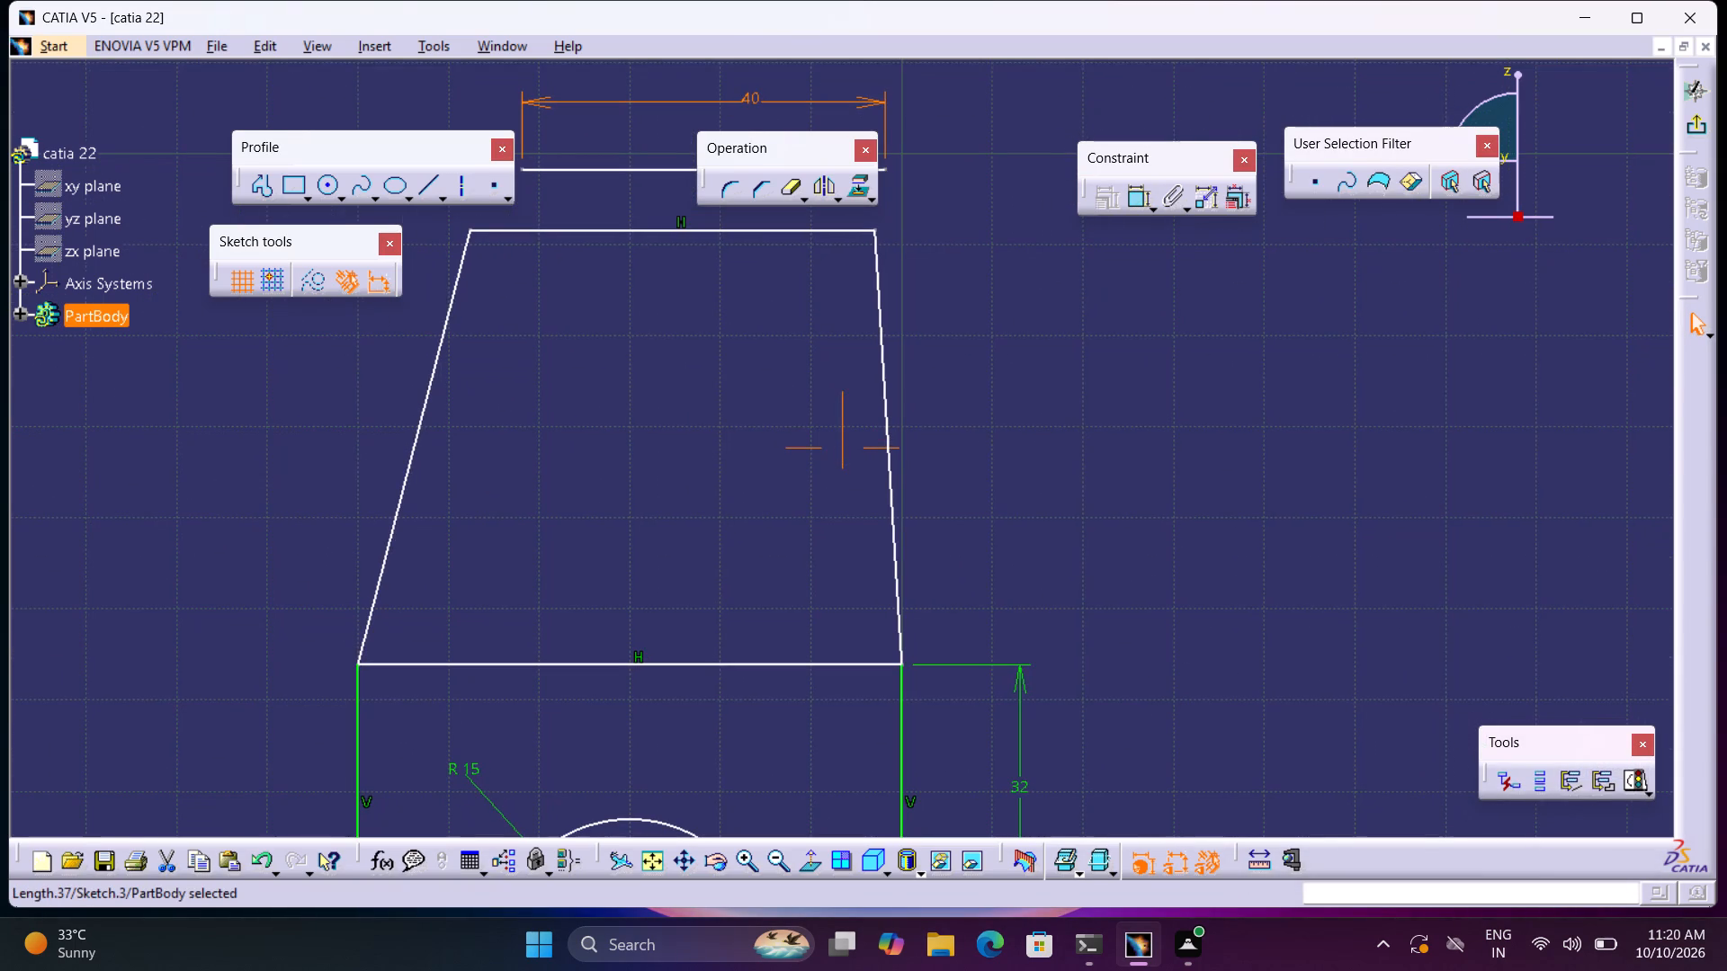
pyautogui.moveTo(1033, 463); pyautogui.dragTo(1078, 548, button='middle')
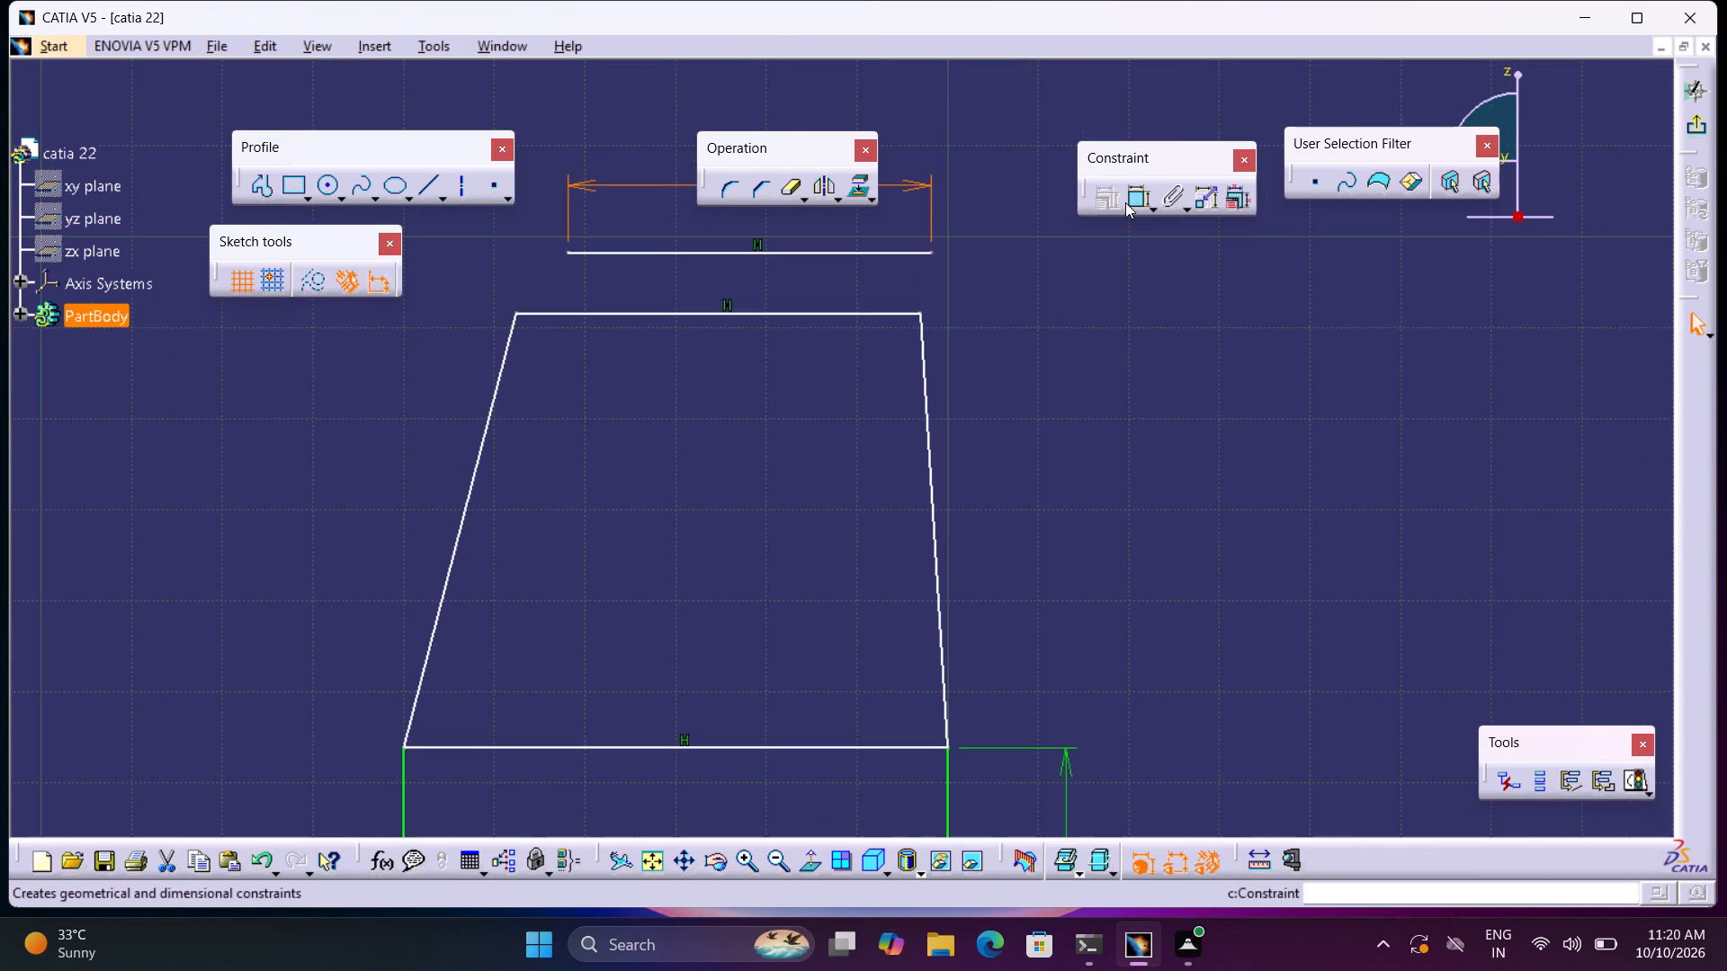
pyautogui.click(1127, 202)
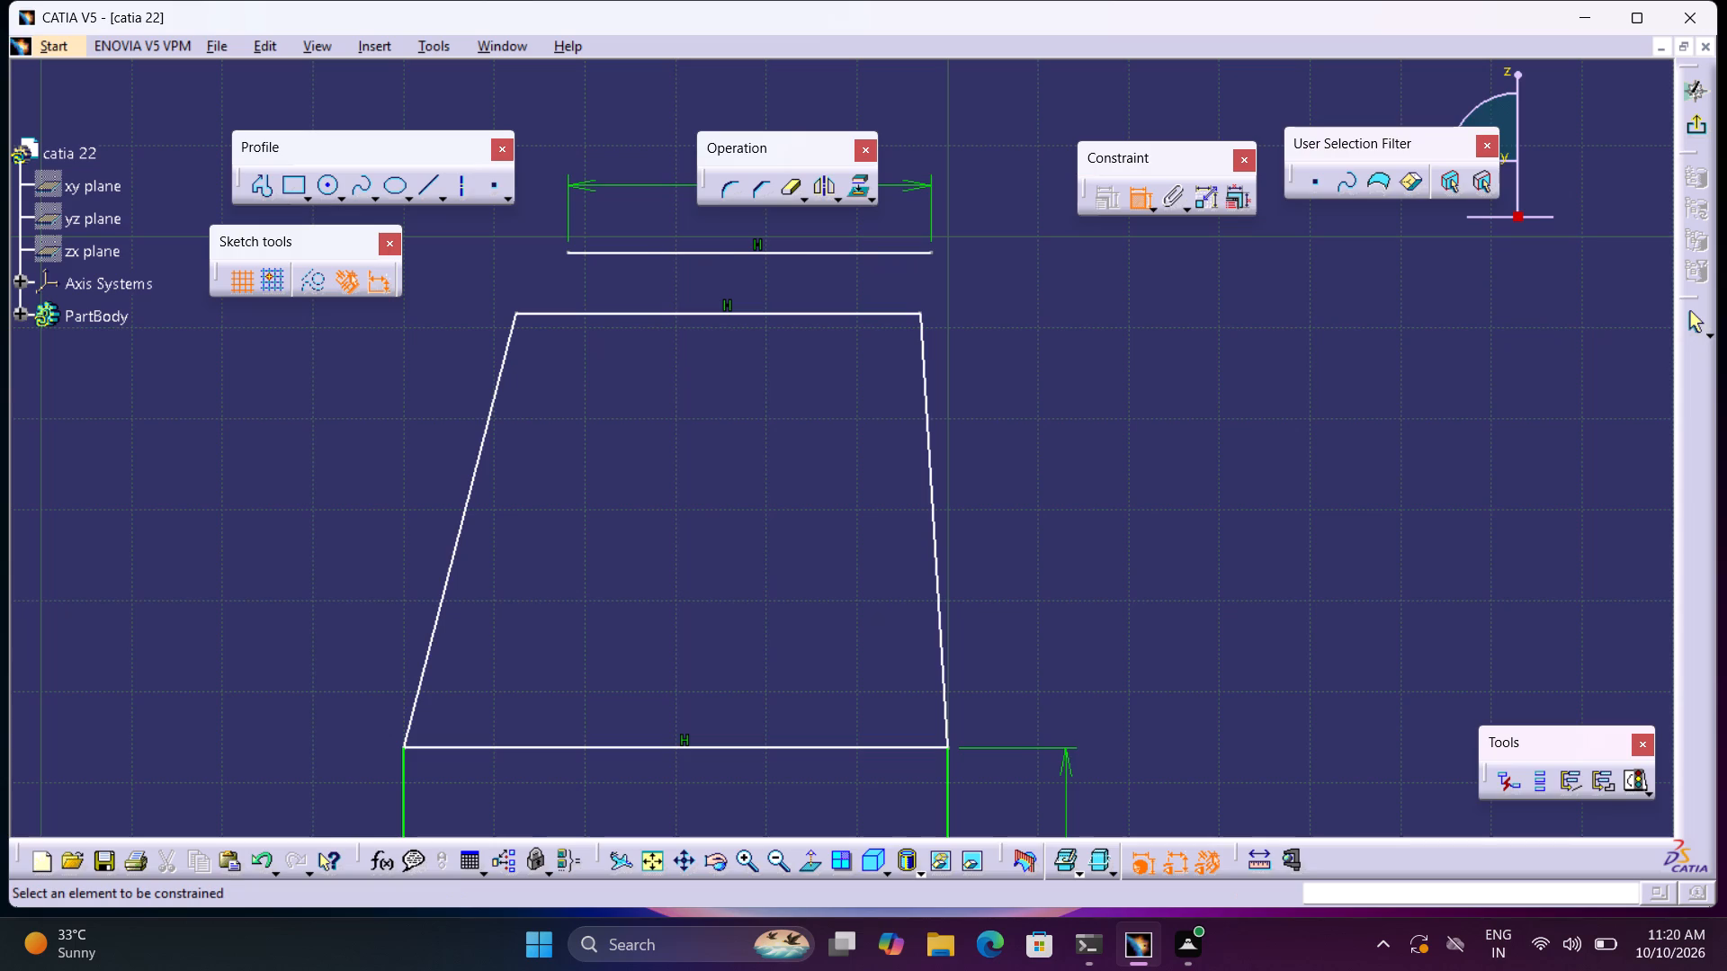
pyautogui.click(899, 250)
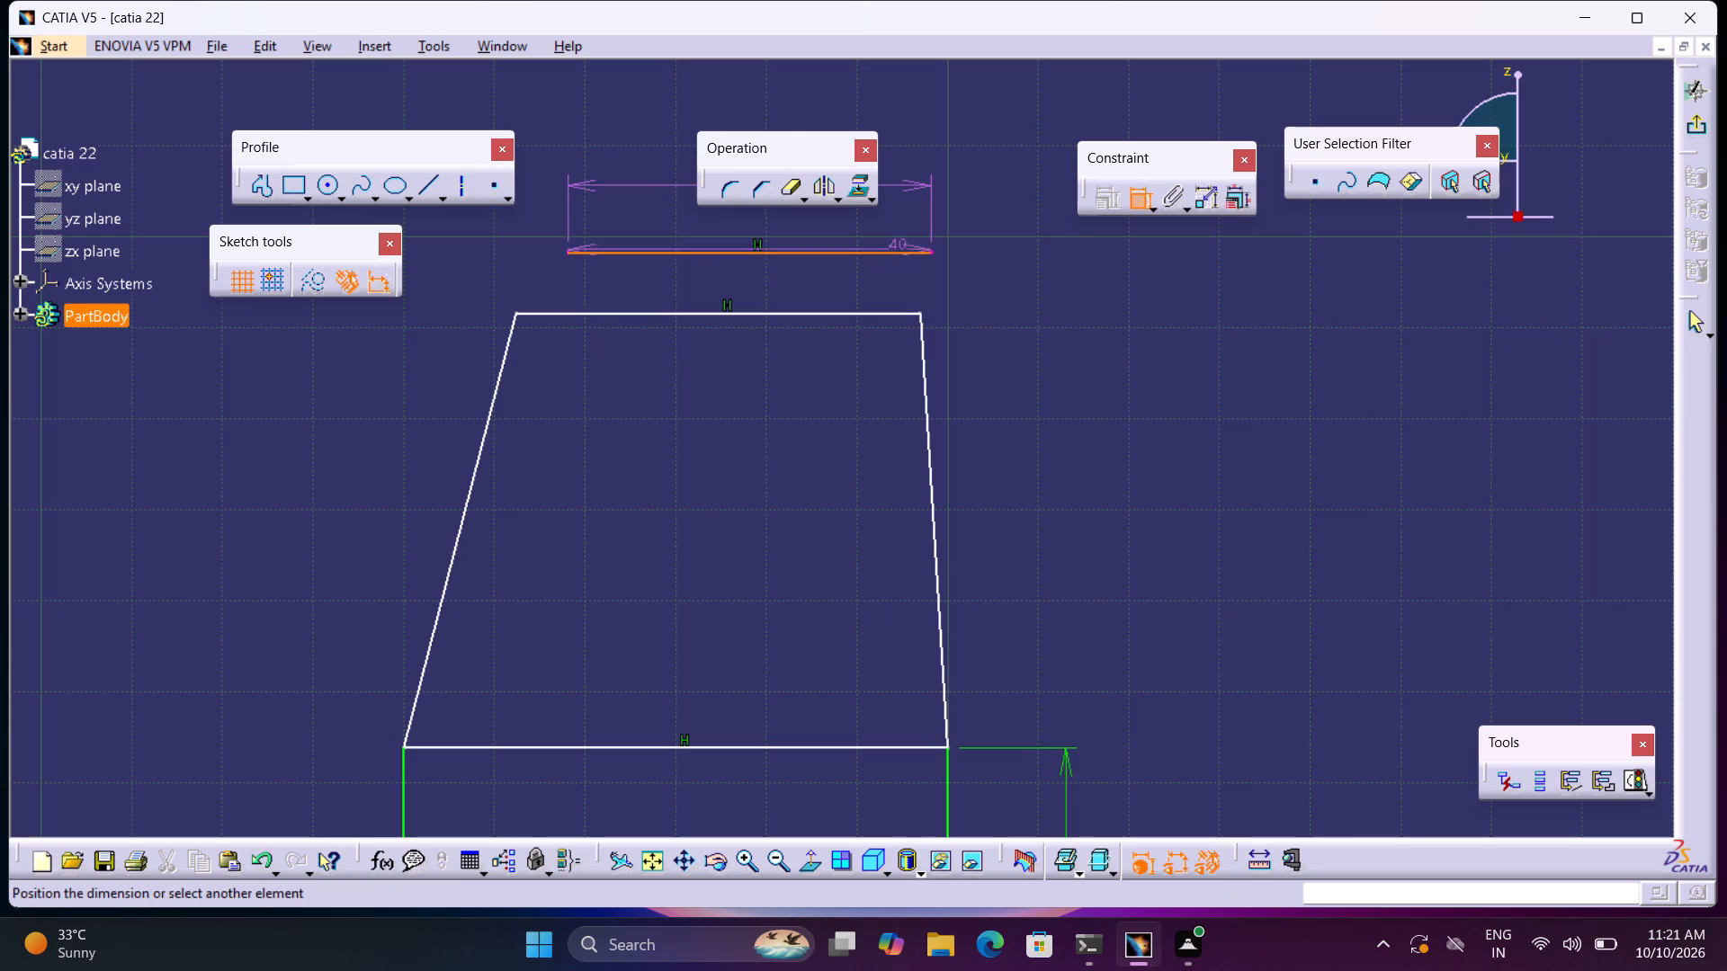
pyautogui.click(922, 745)
pyautogui.click(1188, 642)
pyautogui.doubleClick(1192, 630)
pyautogui.write('36')
pyautogui.press('Return')
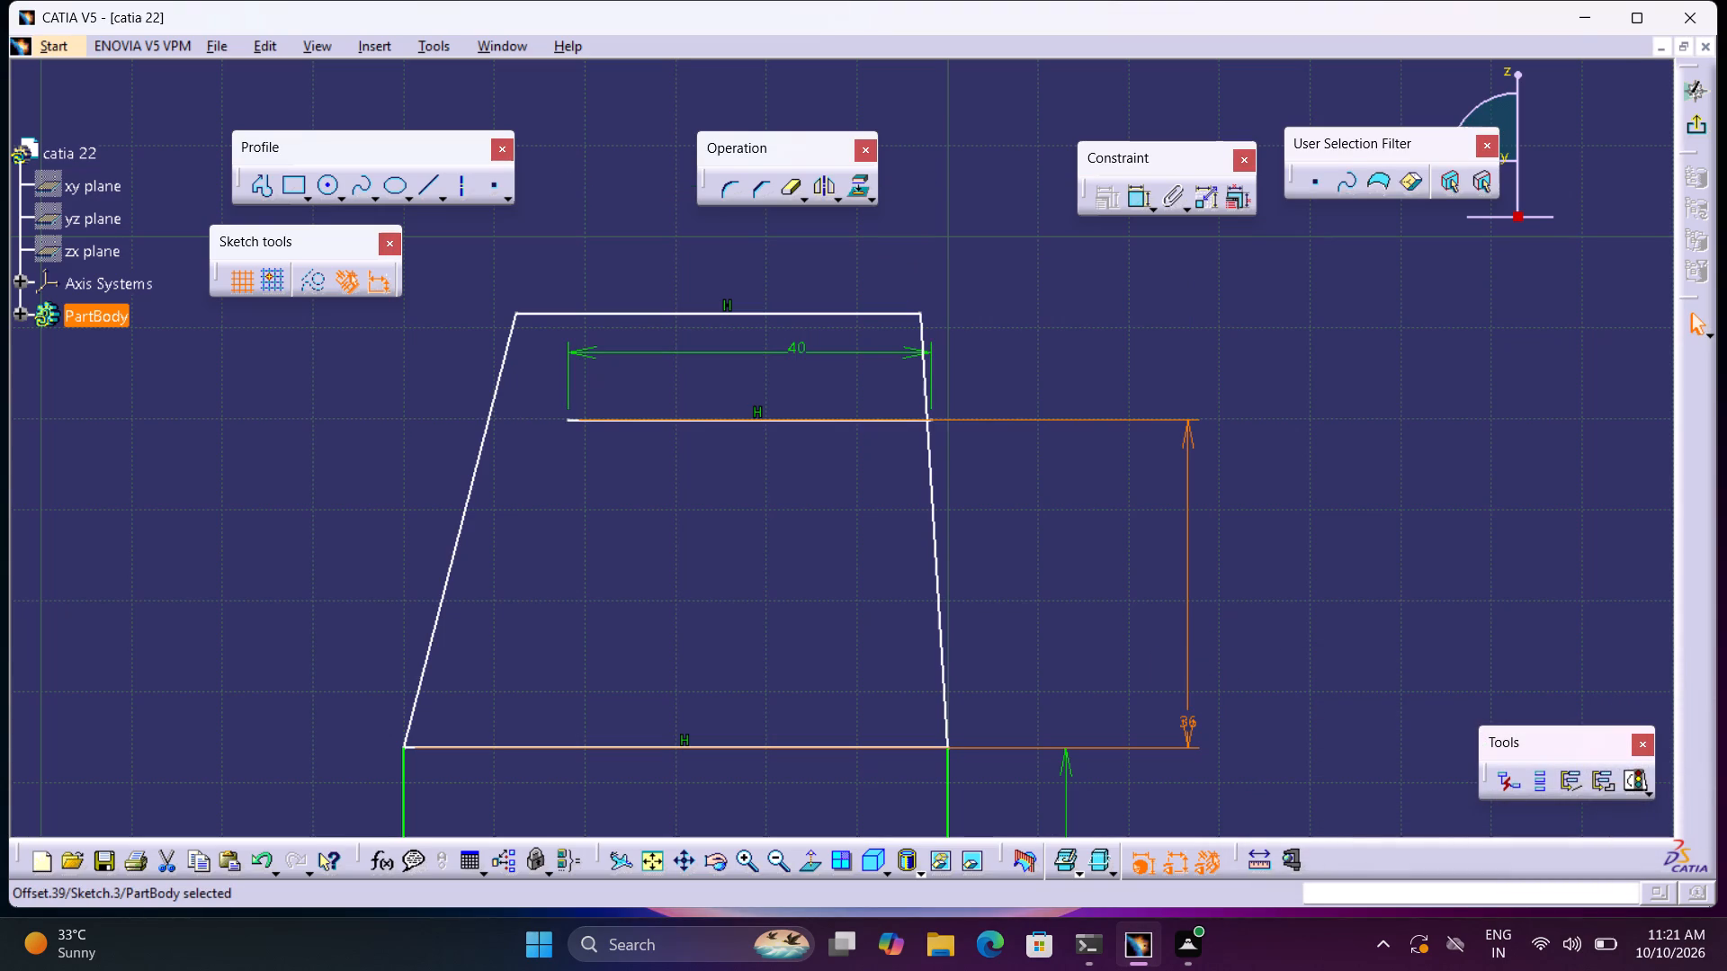
pyautogui.click(1134, 204)
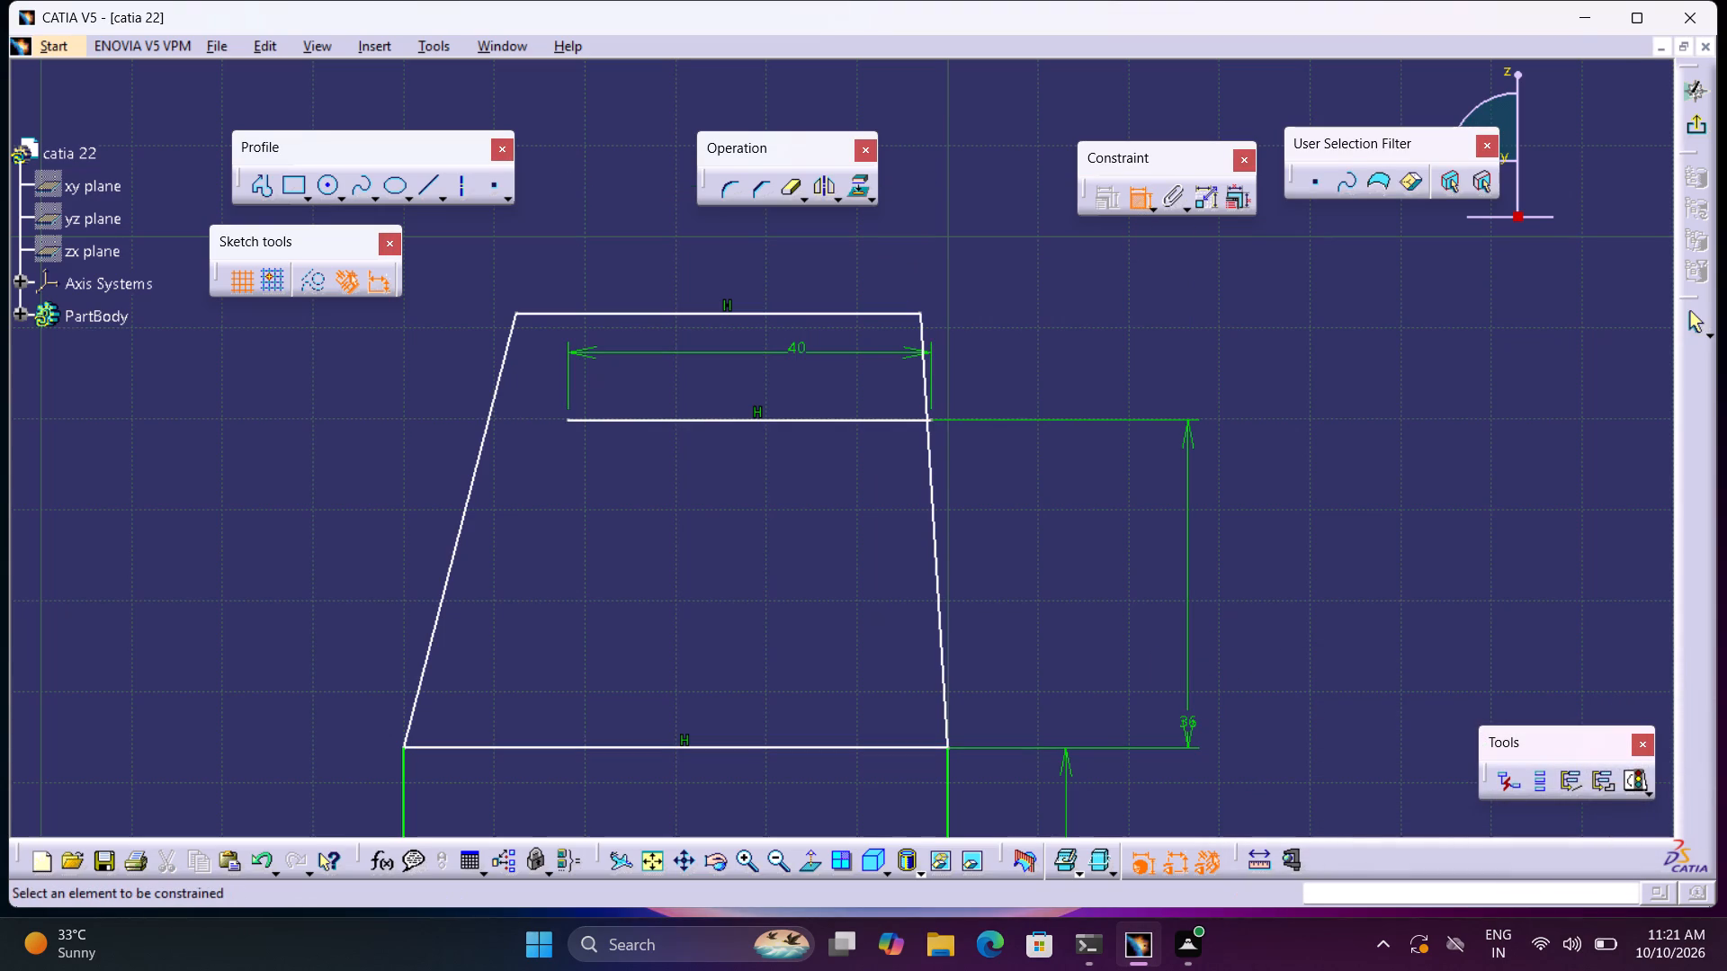
pyautogui.click(1131, 209)
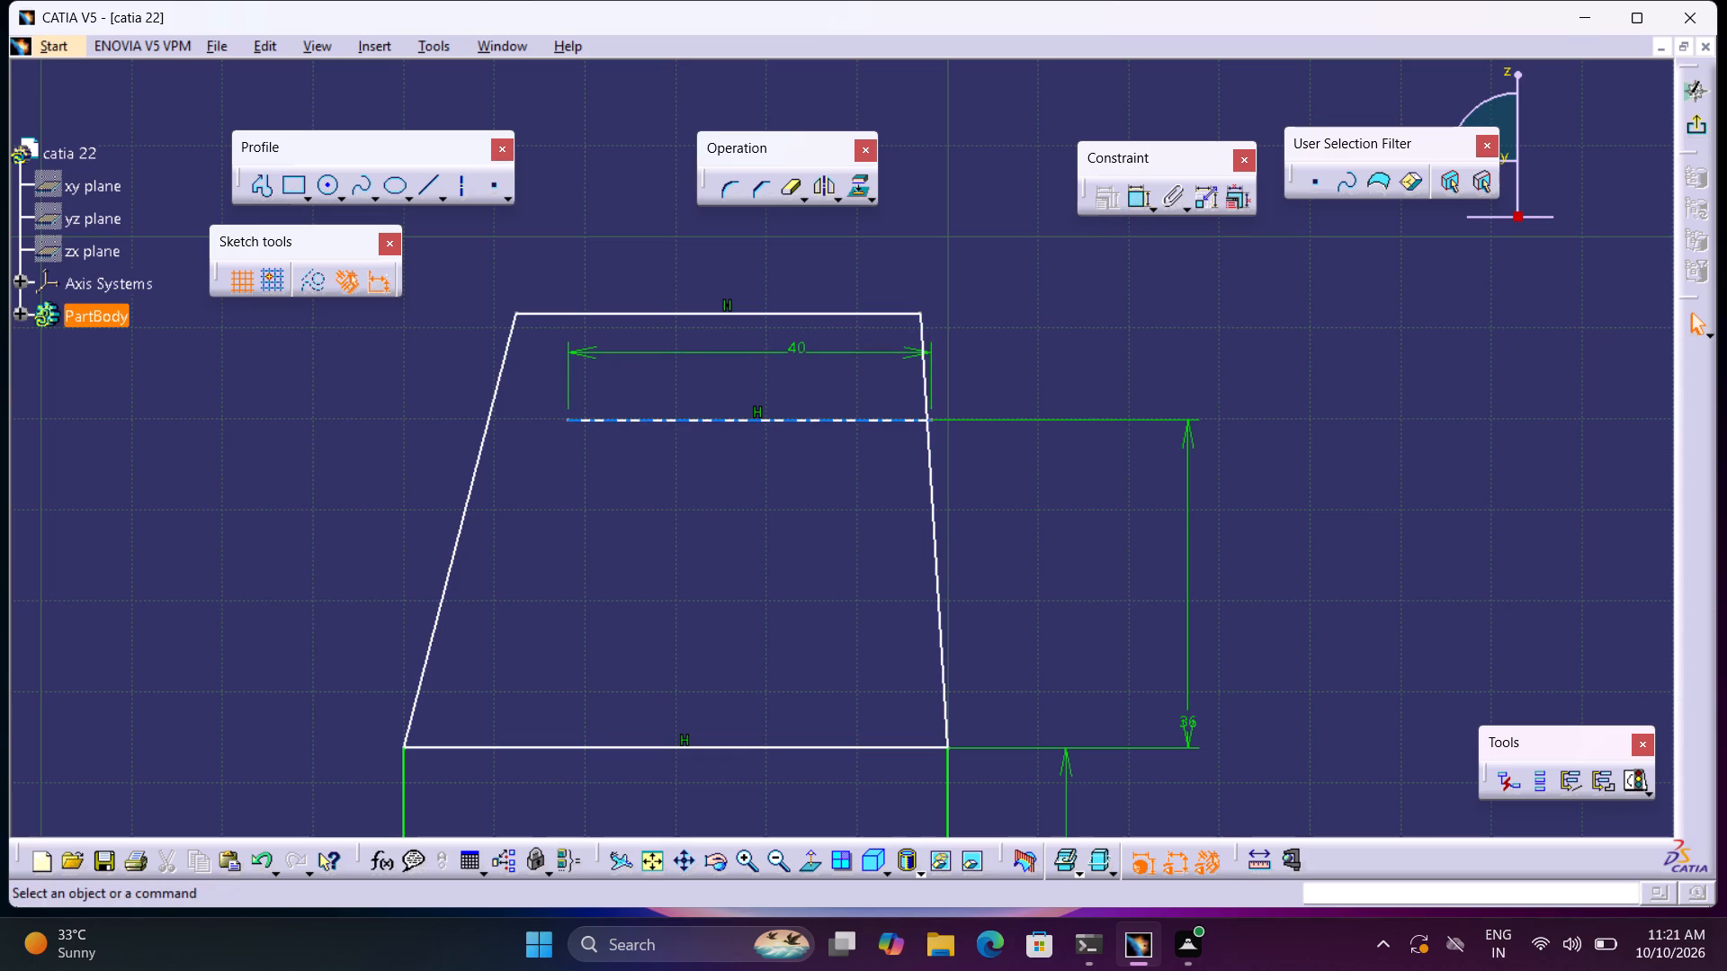
# Reposition the 40 mm horizontal line inside the trapezoidal outline, with one end close to the slanted side near the vertical axis.
pyautogui.moveTo(829, 422); pyautogui.dragTo(789, 424)
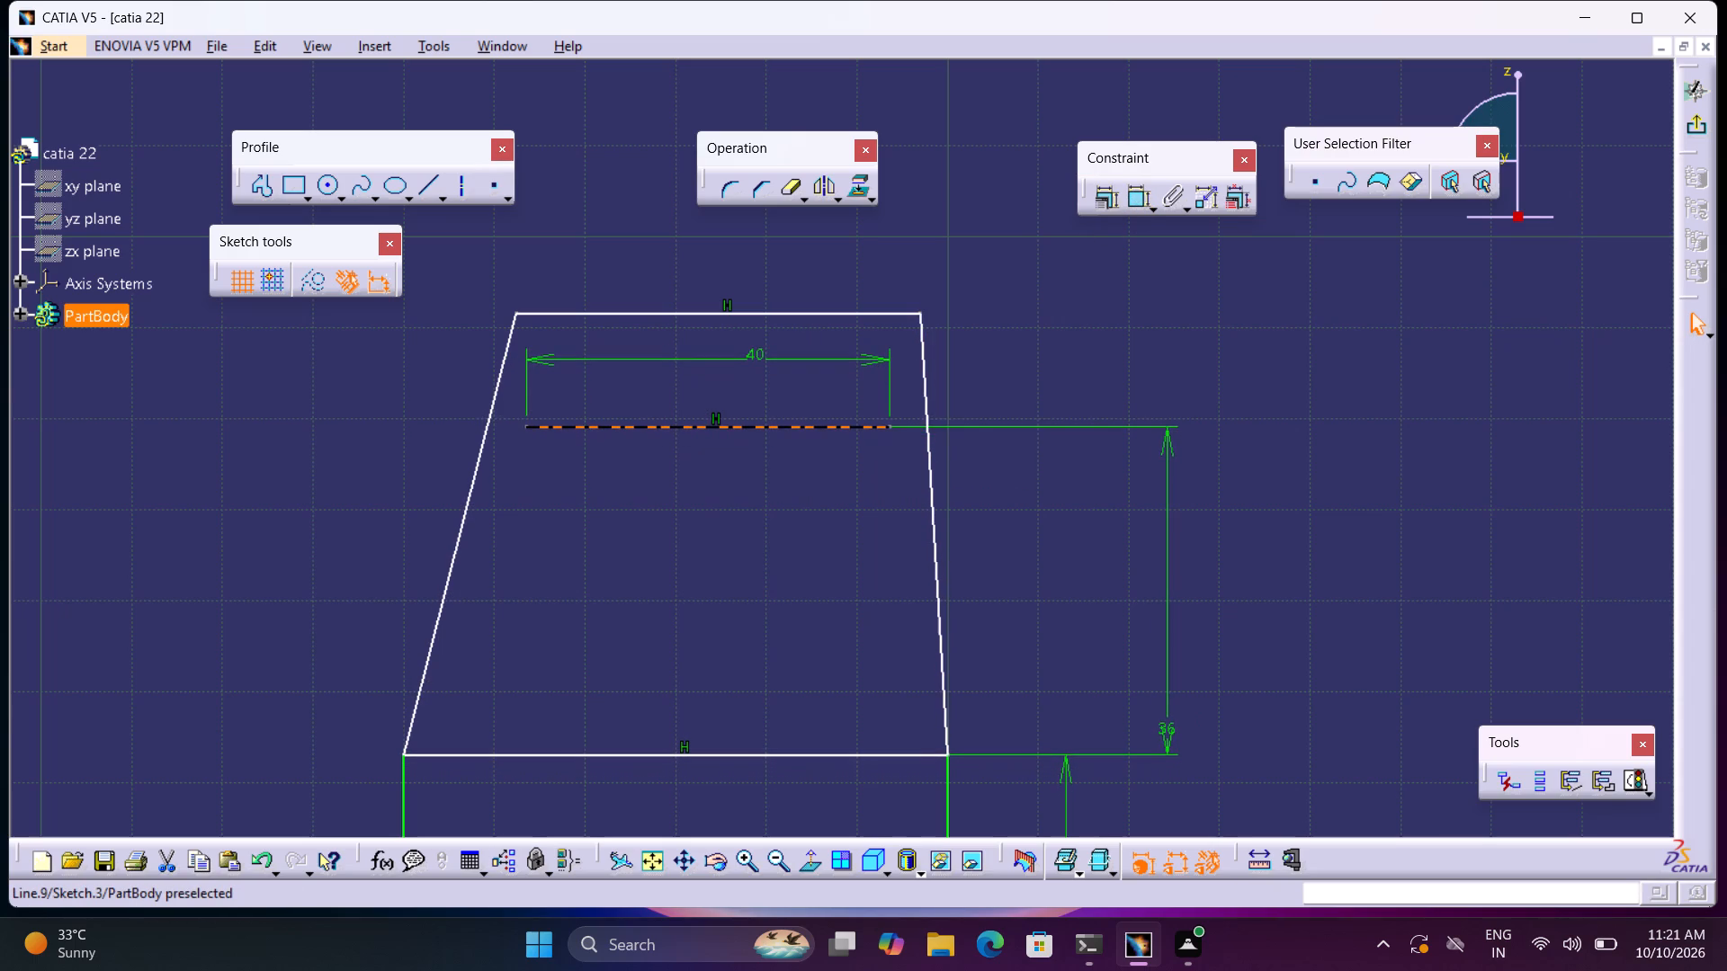
pyautogui.moveTo(789, 424); pyautogui.dragTo(789, 423)
pyautogui.moveTo(989, 554); pyautogui.dragTo(1000, 365, button='middle')
pyautogui.moveTo(1010, 348); pyautogui.dragTo(1015, 333, button='middle')
pyautogui.moveTo(1022, 301); pyautogui.dragTo(1026, 281, button='middle')
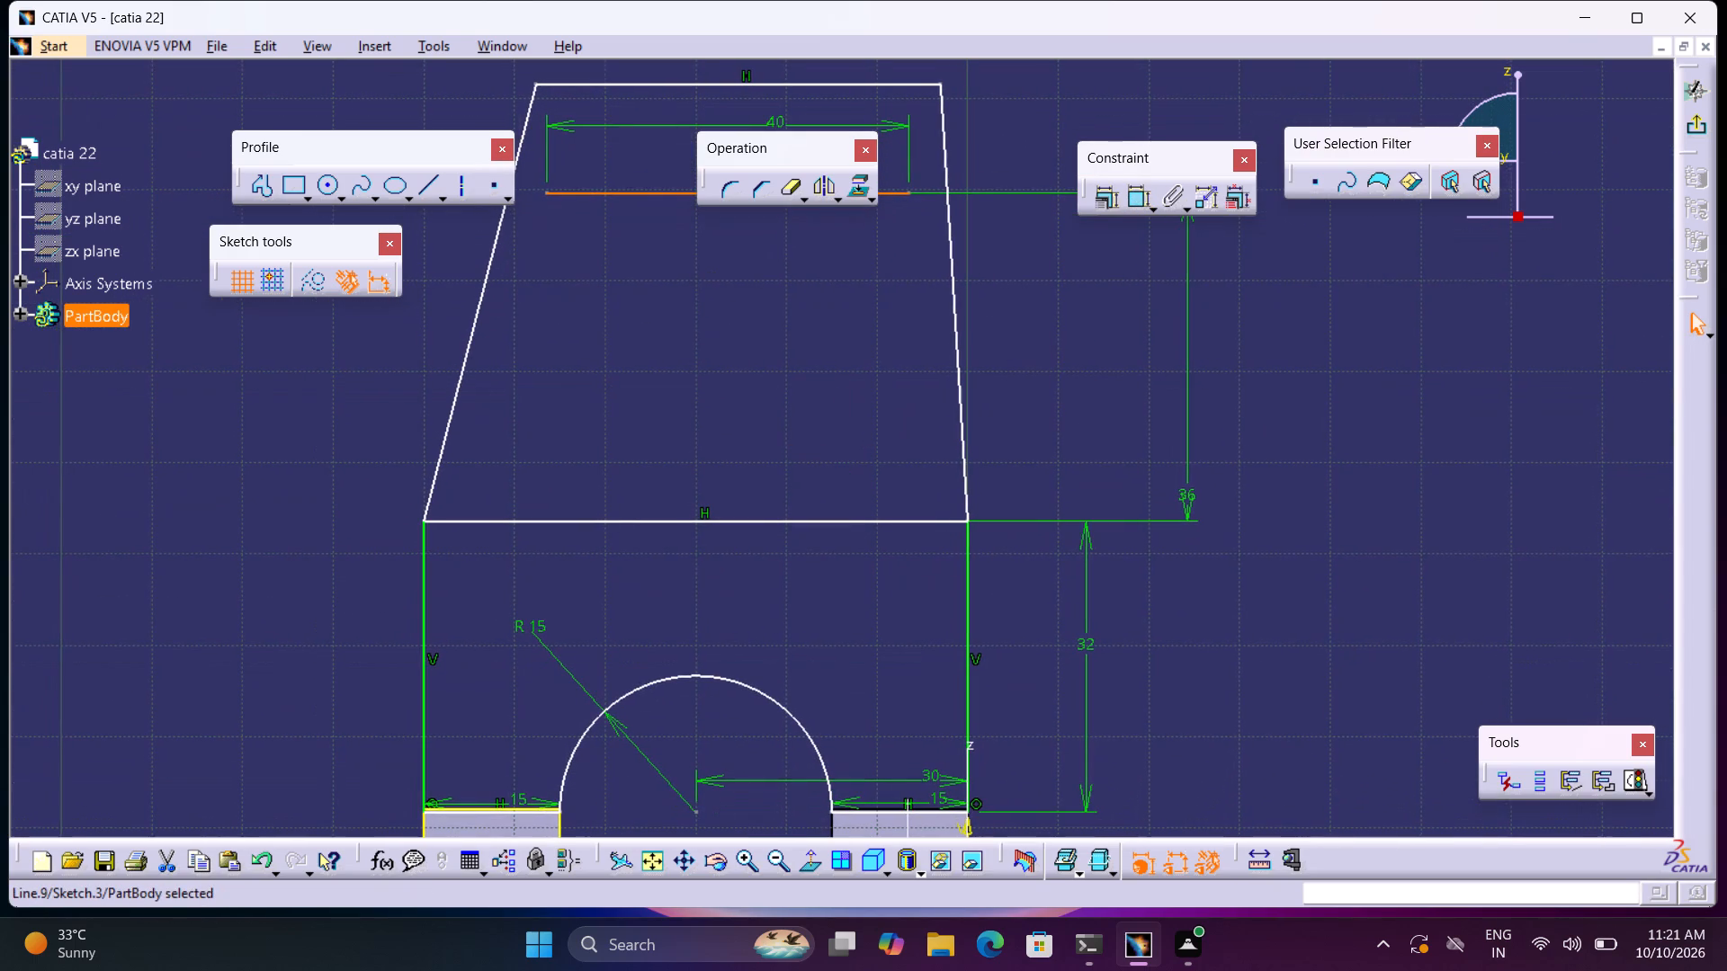
pyautogui.moveTo(910, 192); pyautogui.dragTo(932, 222)
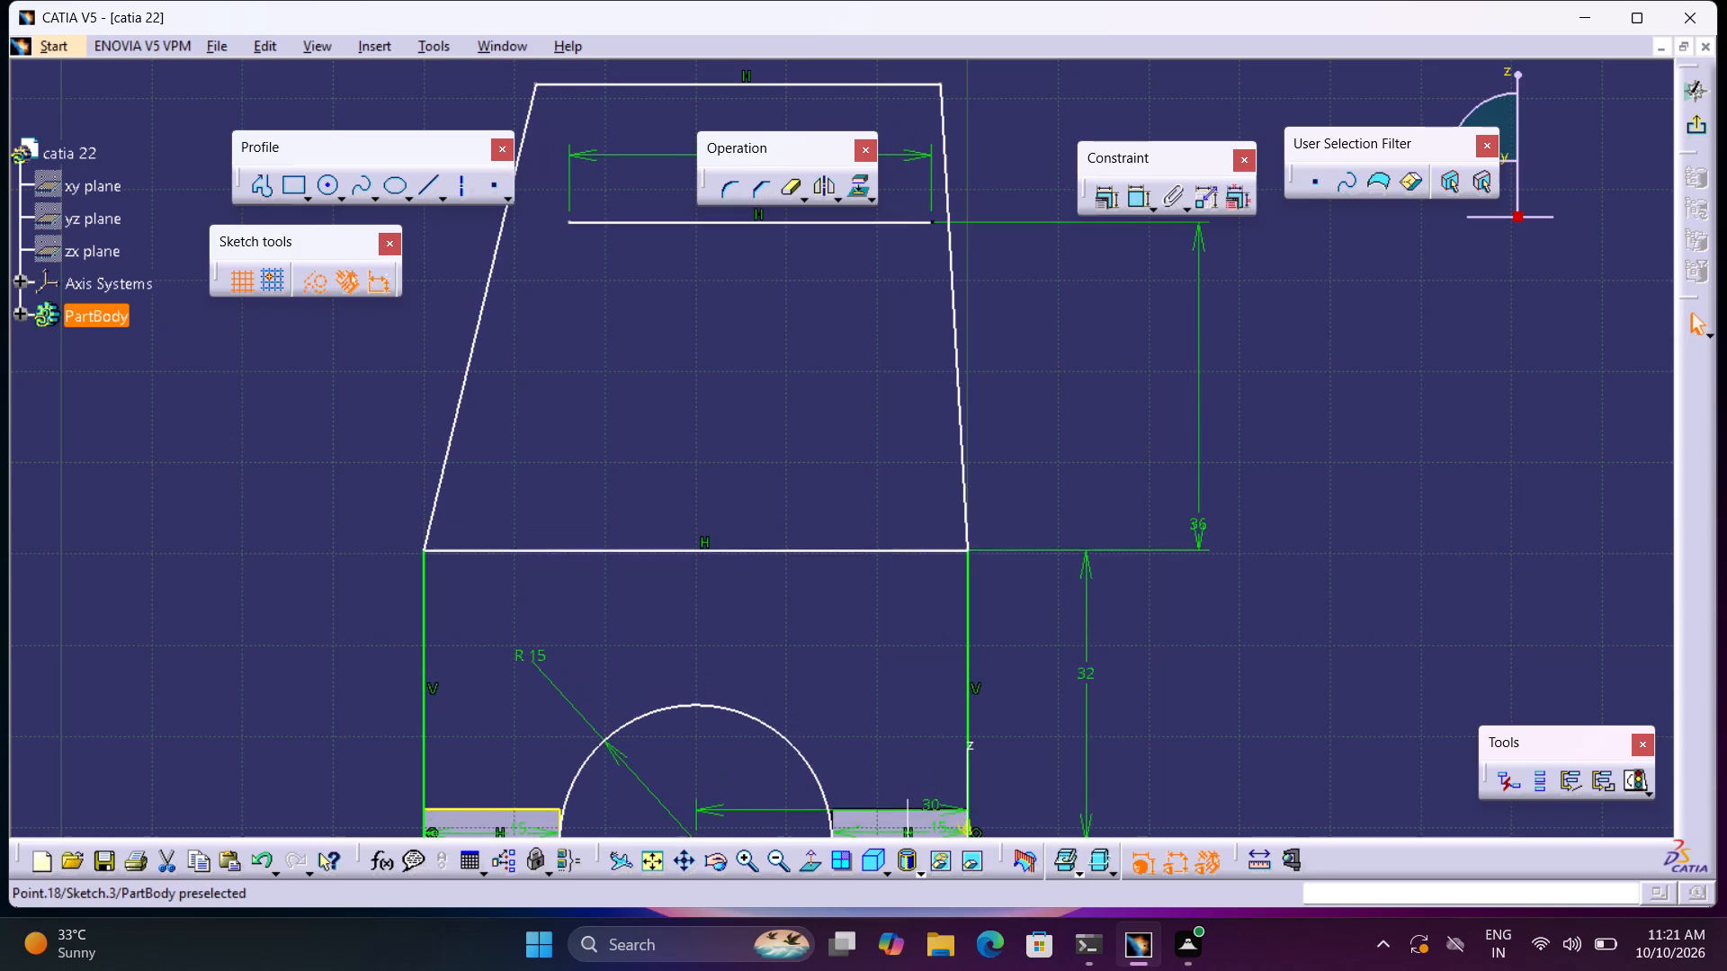
pyautogui.moveTo(932, 222); pyautogui.dragTo(929, 192)
pyautogui.moveTo(899, 193); pyautogui.dragTo(914, 211)
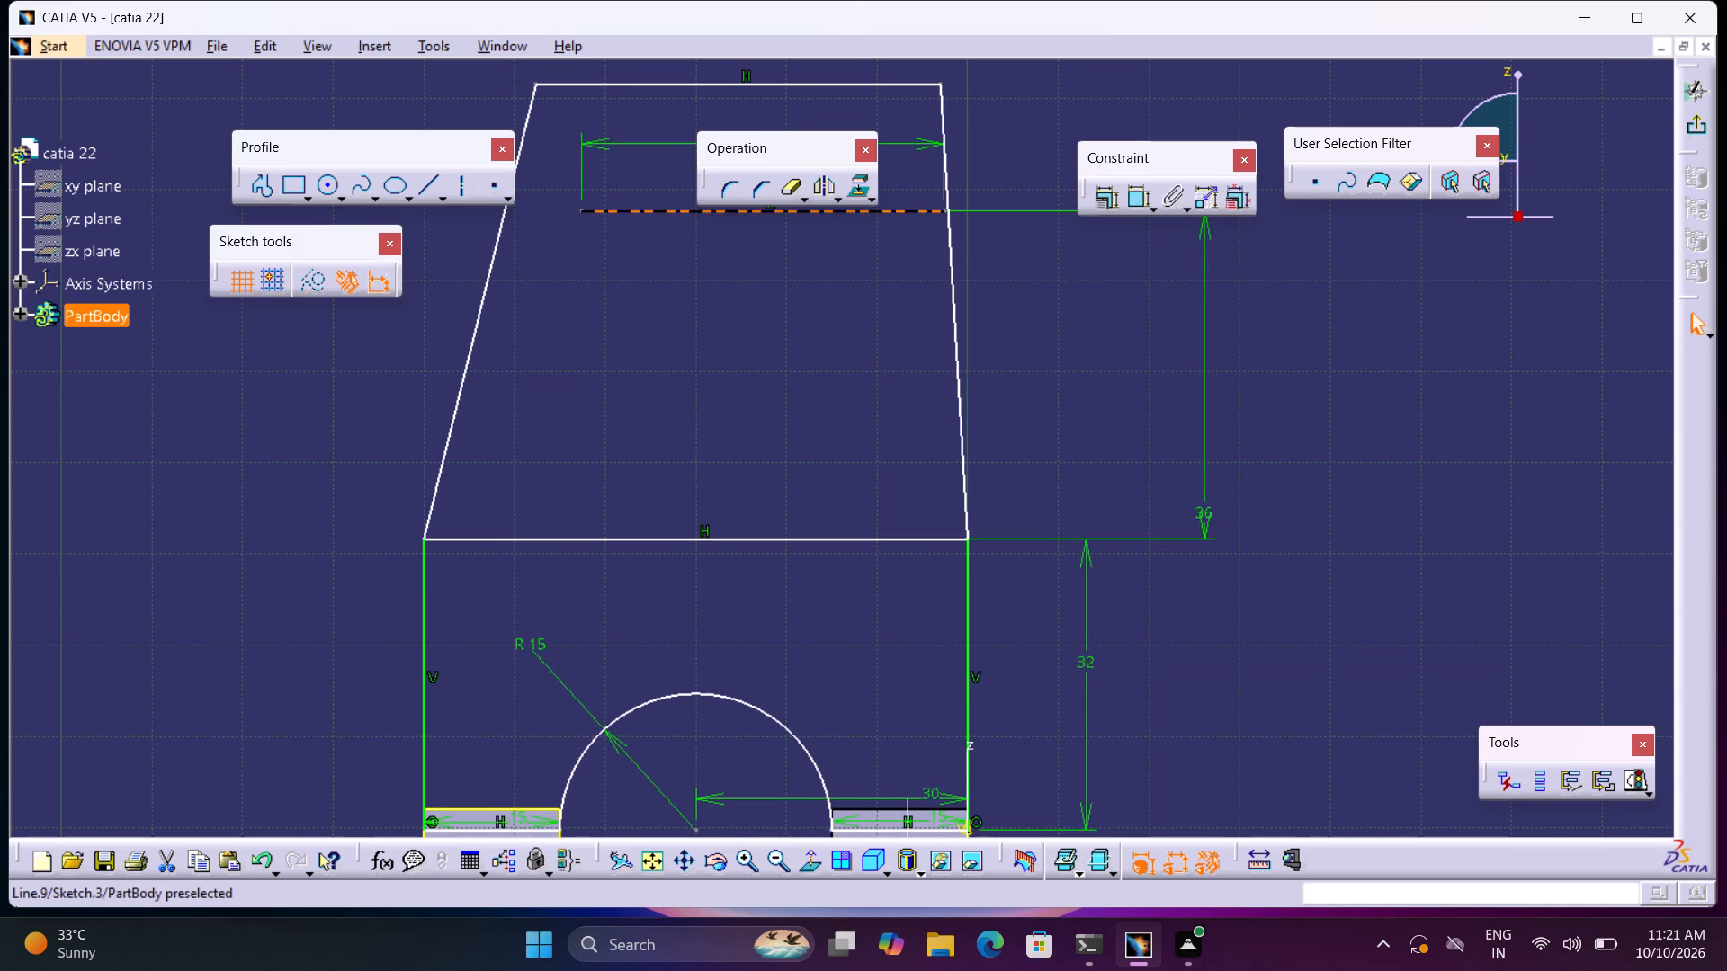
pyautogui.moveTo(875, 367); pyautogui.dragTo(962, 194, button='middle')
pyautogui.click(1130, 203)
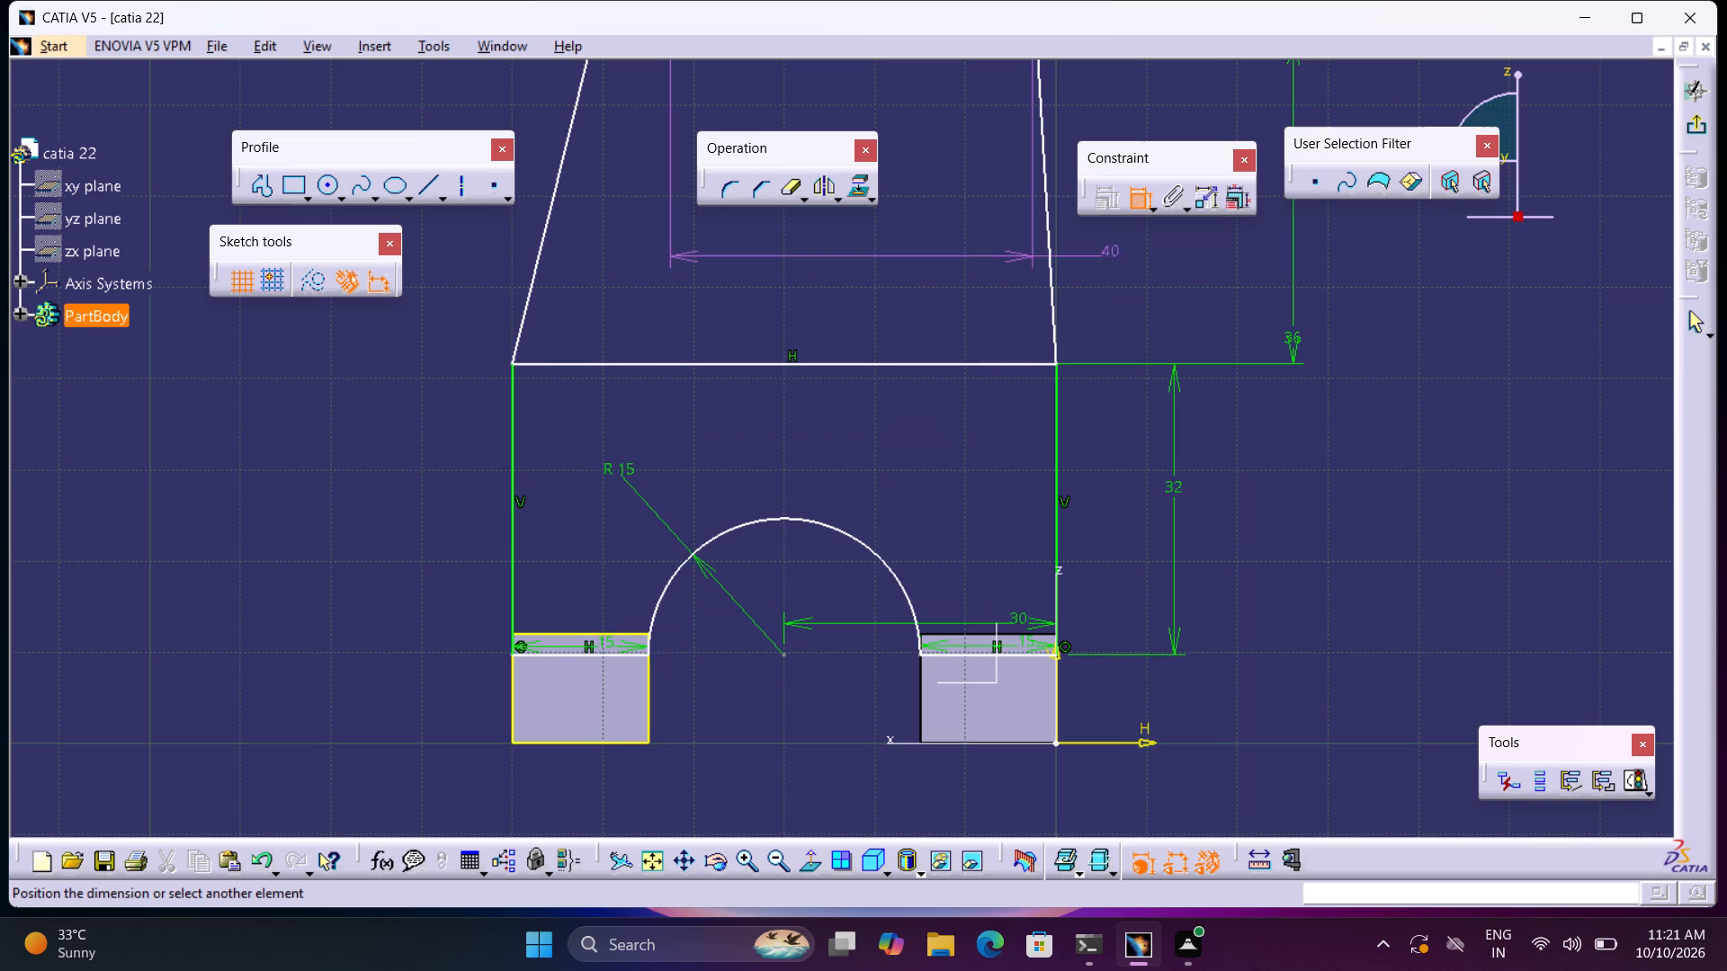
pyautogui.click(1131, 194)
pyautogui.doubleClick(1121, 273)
# Add a 0 mm offset constraint between the profile's bottom line farthest from the vertical axis and the top edge of the base block below it.
pyautogui.click(1138, 200)
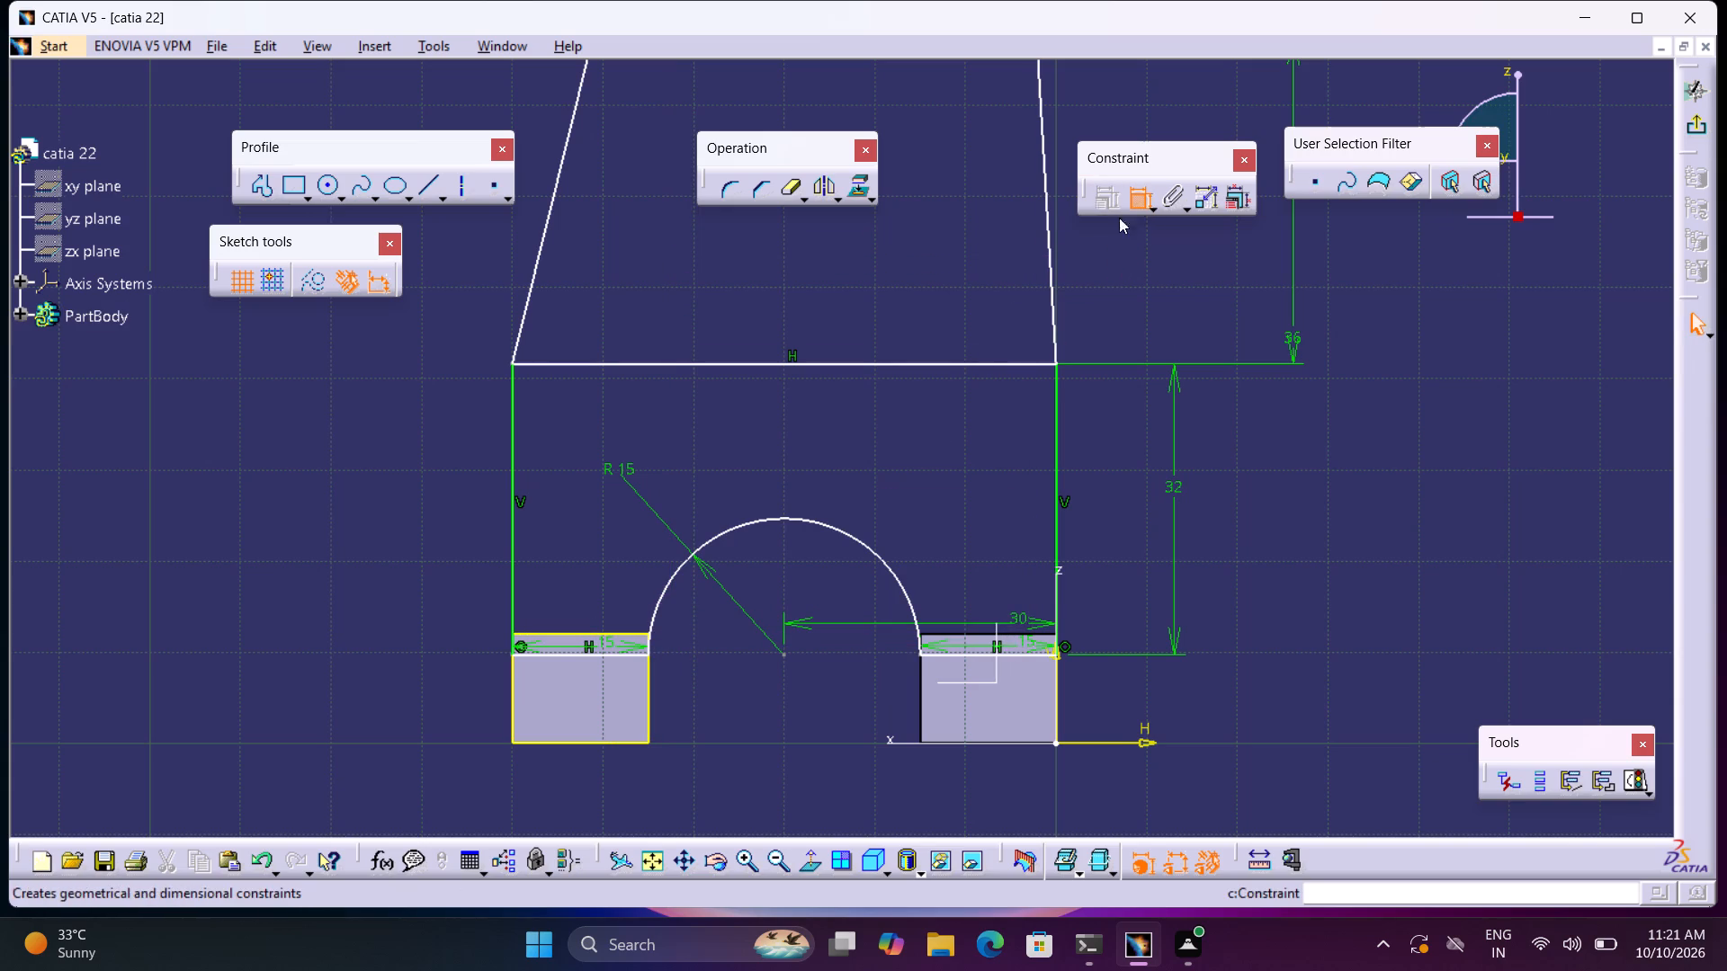
pyautogui.click(565, 658)
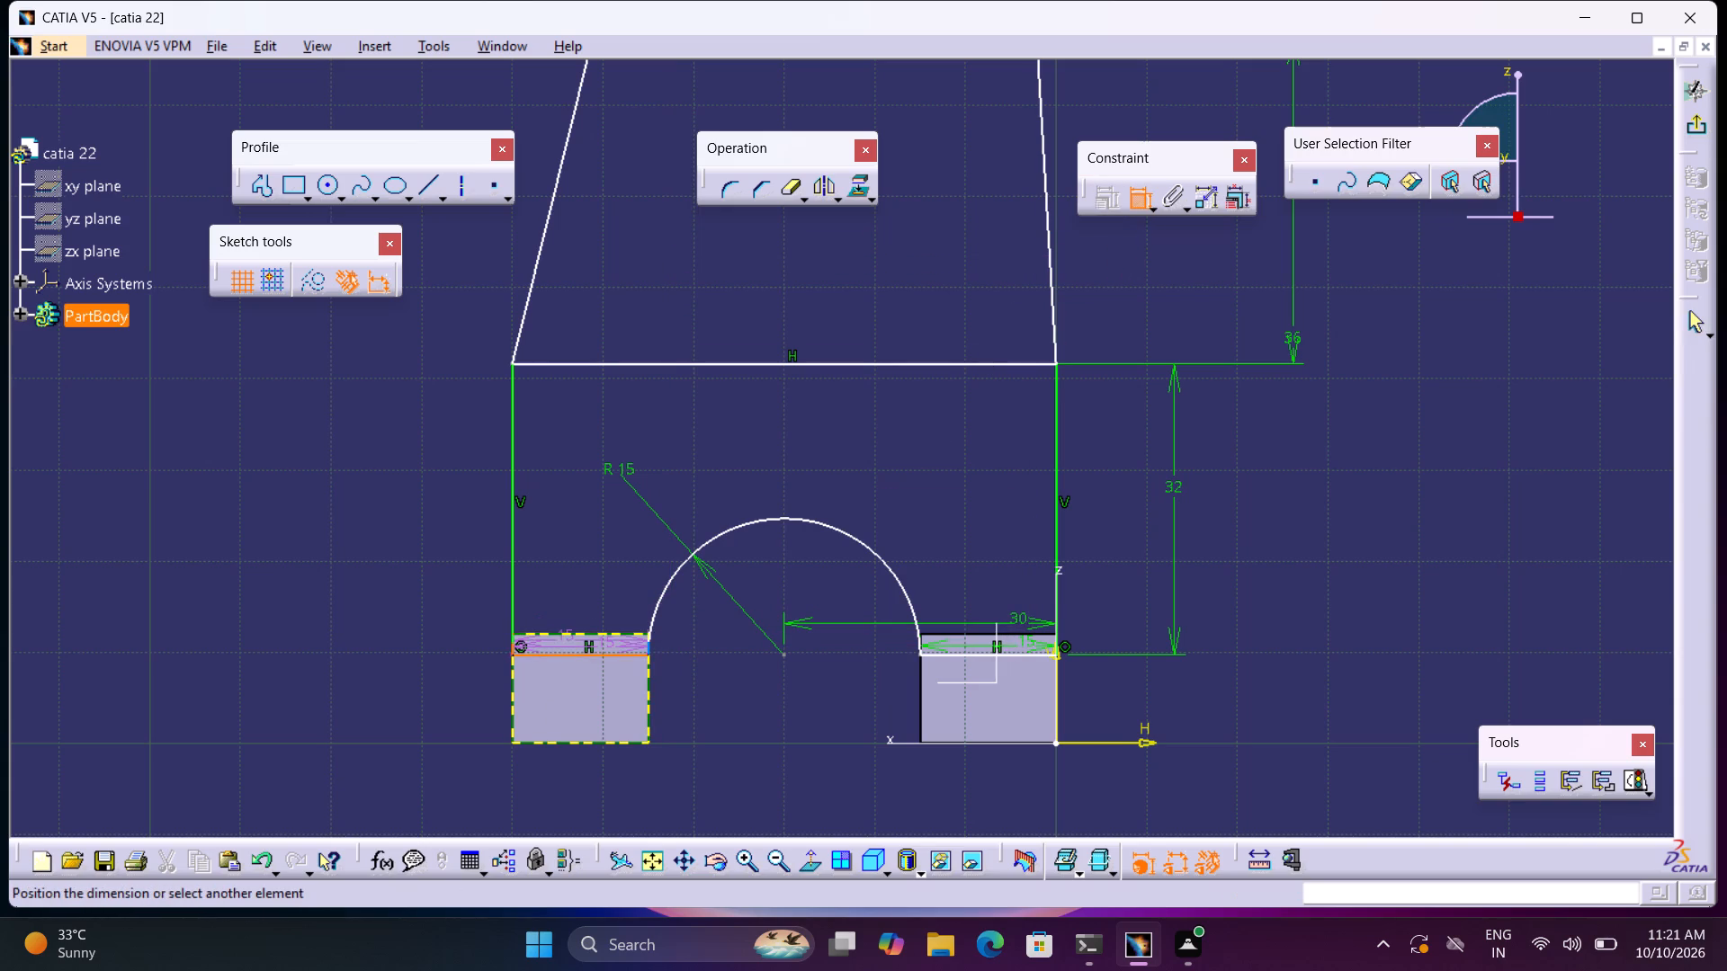
pyautogui.click(579, 634)
pyautogui.rightClick(579, 634)
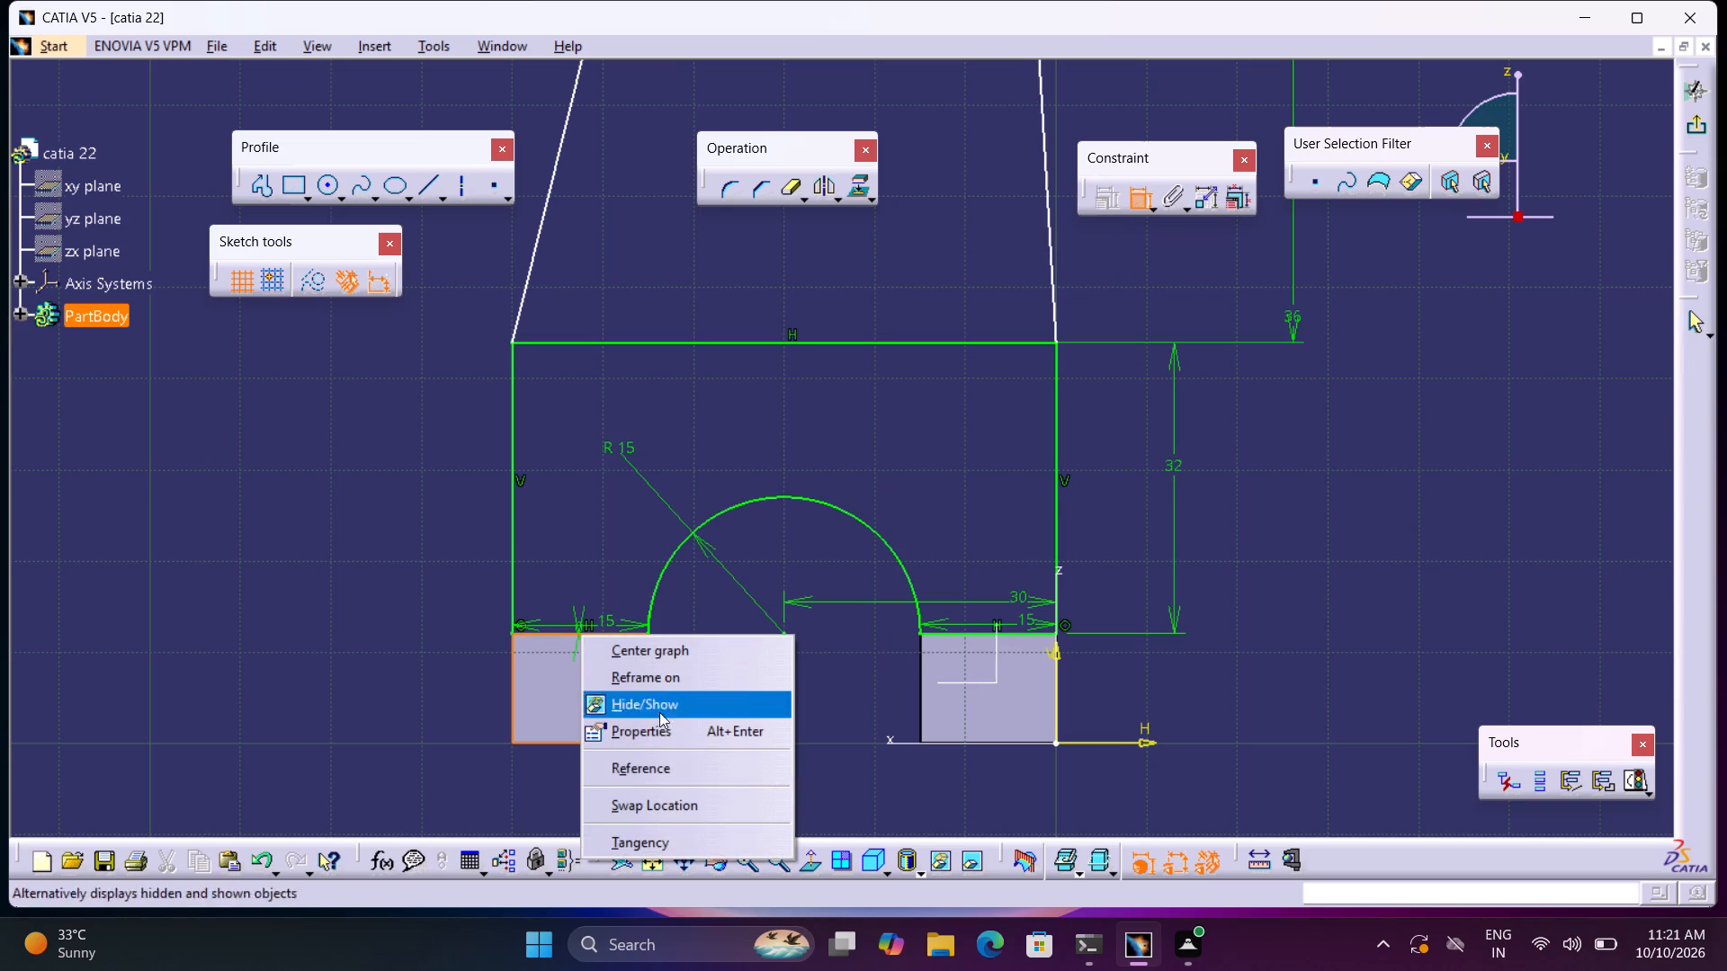
pyautogui.click(407, 738)
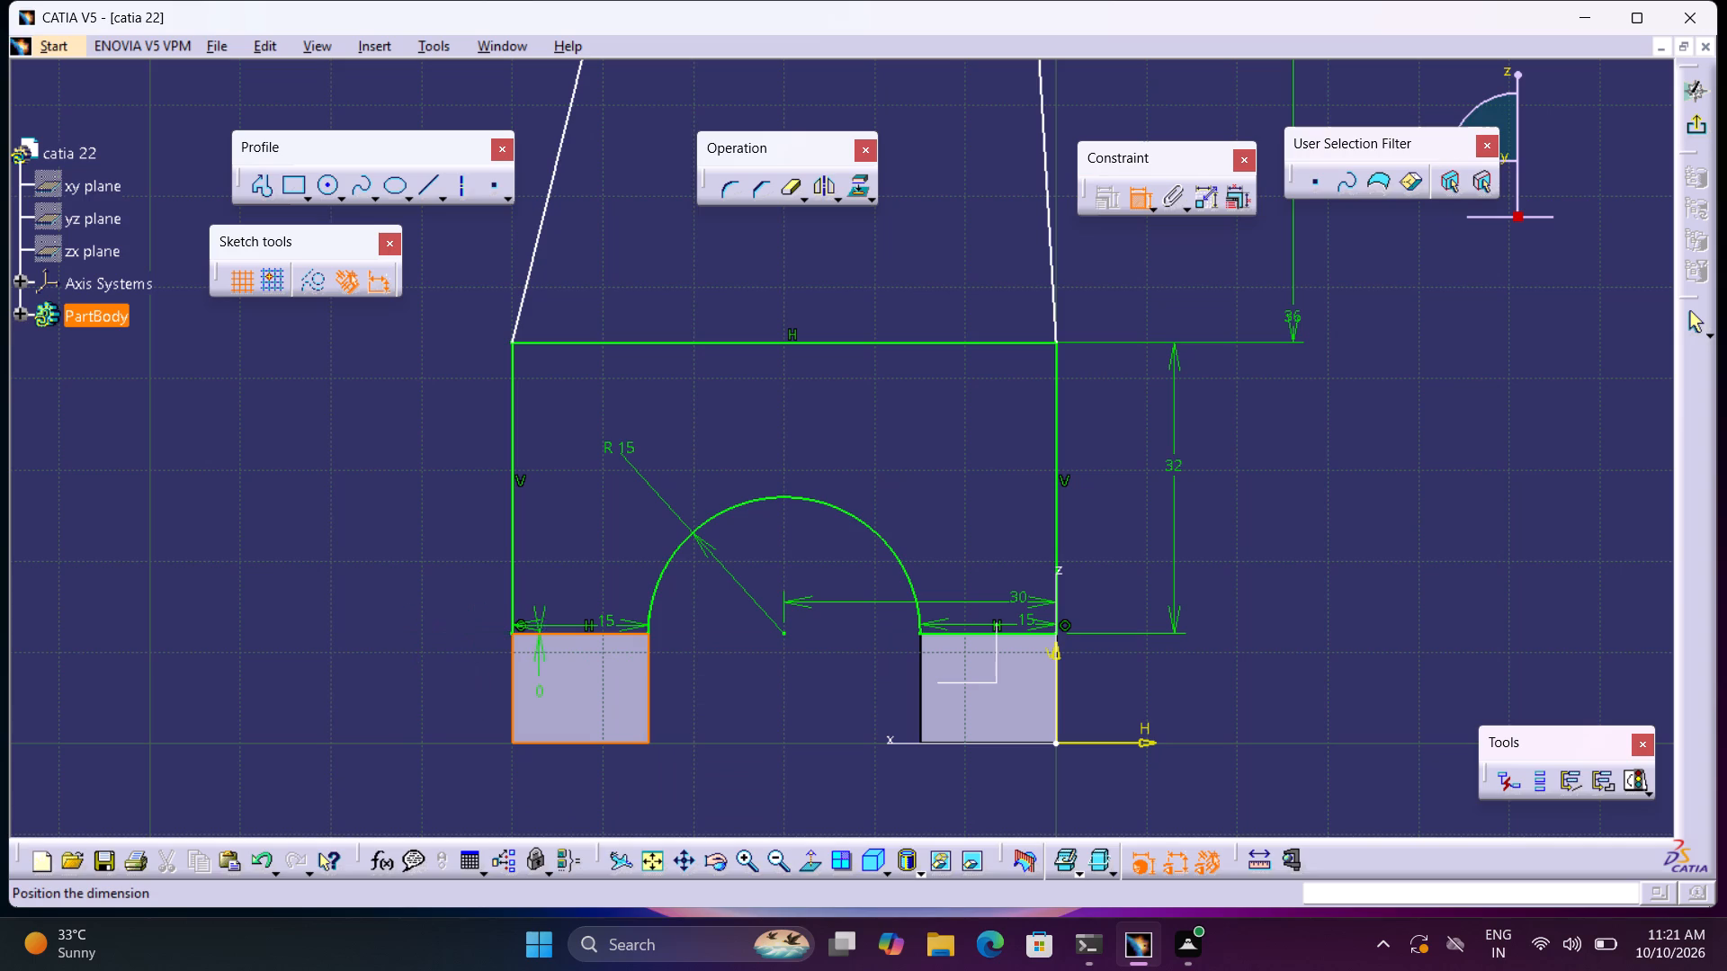
pyautogui.click(459, 651)
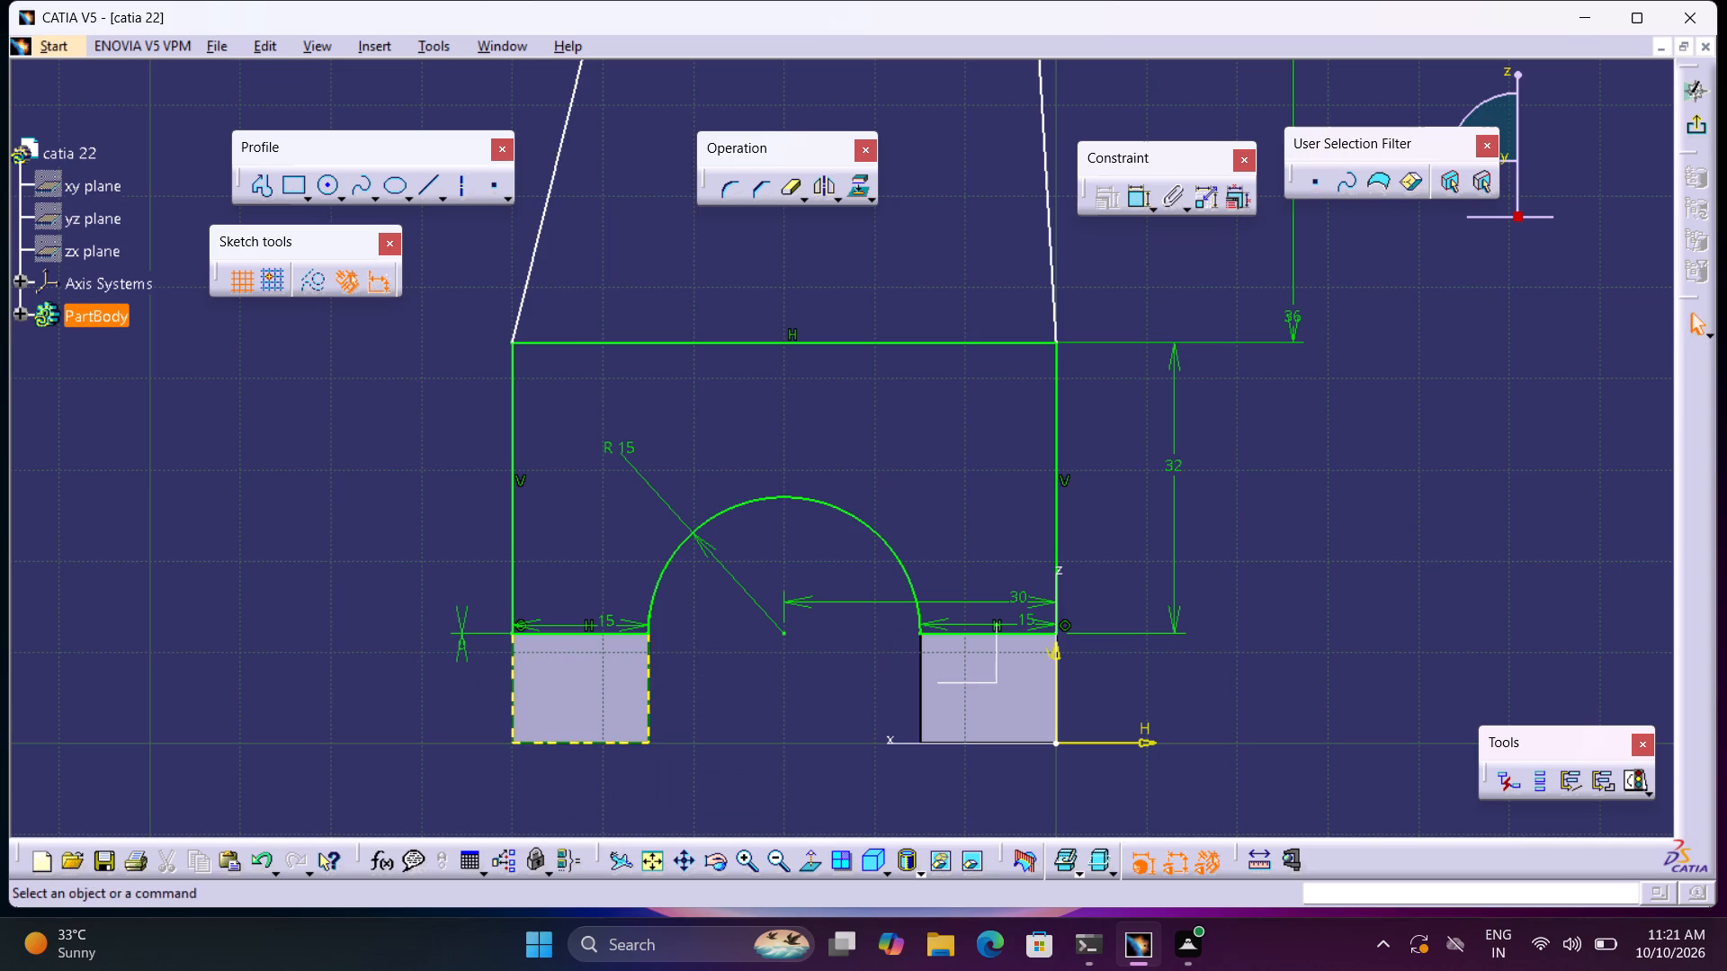
# Delete the 0 mm offset constraint between the profile's bottom line farthest from the vertical axis and the base block's top edge.
pyautogui.click(465, 645)
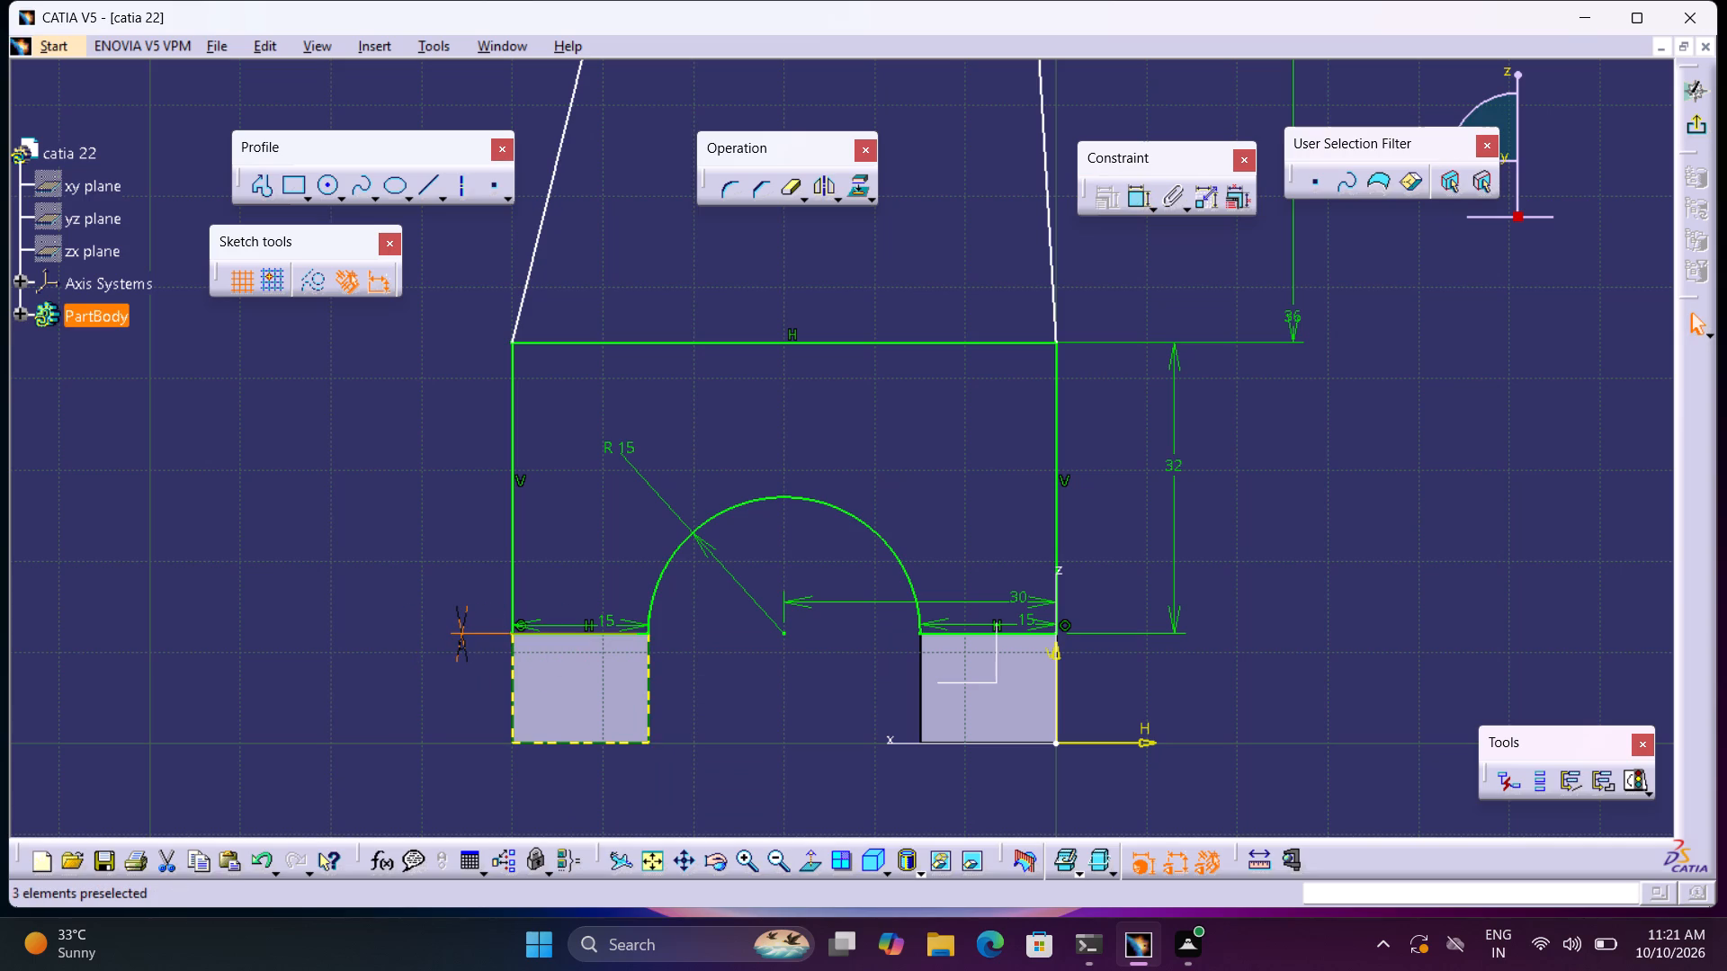
pyautogui.press('Print')
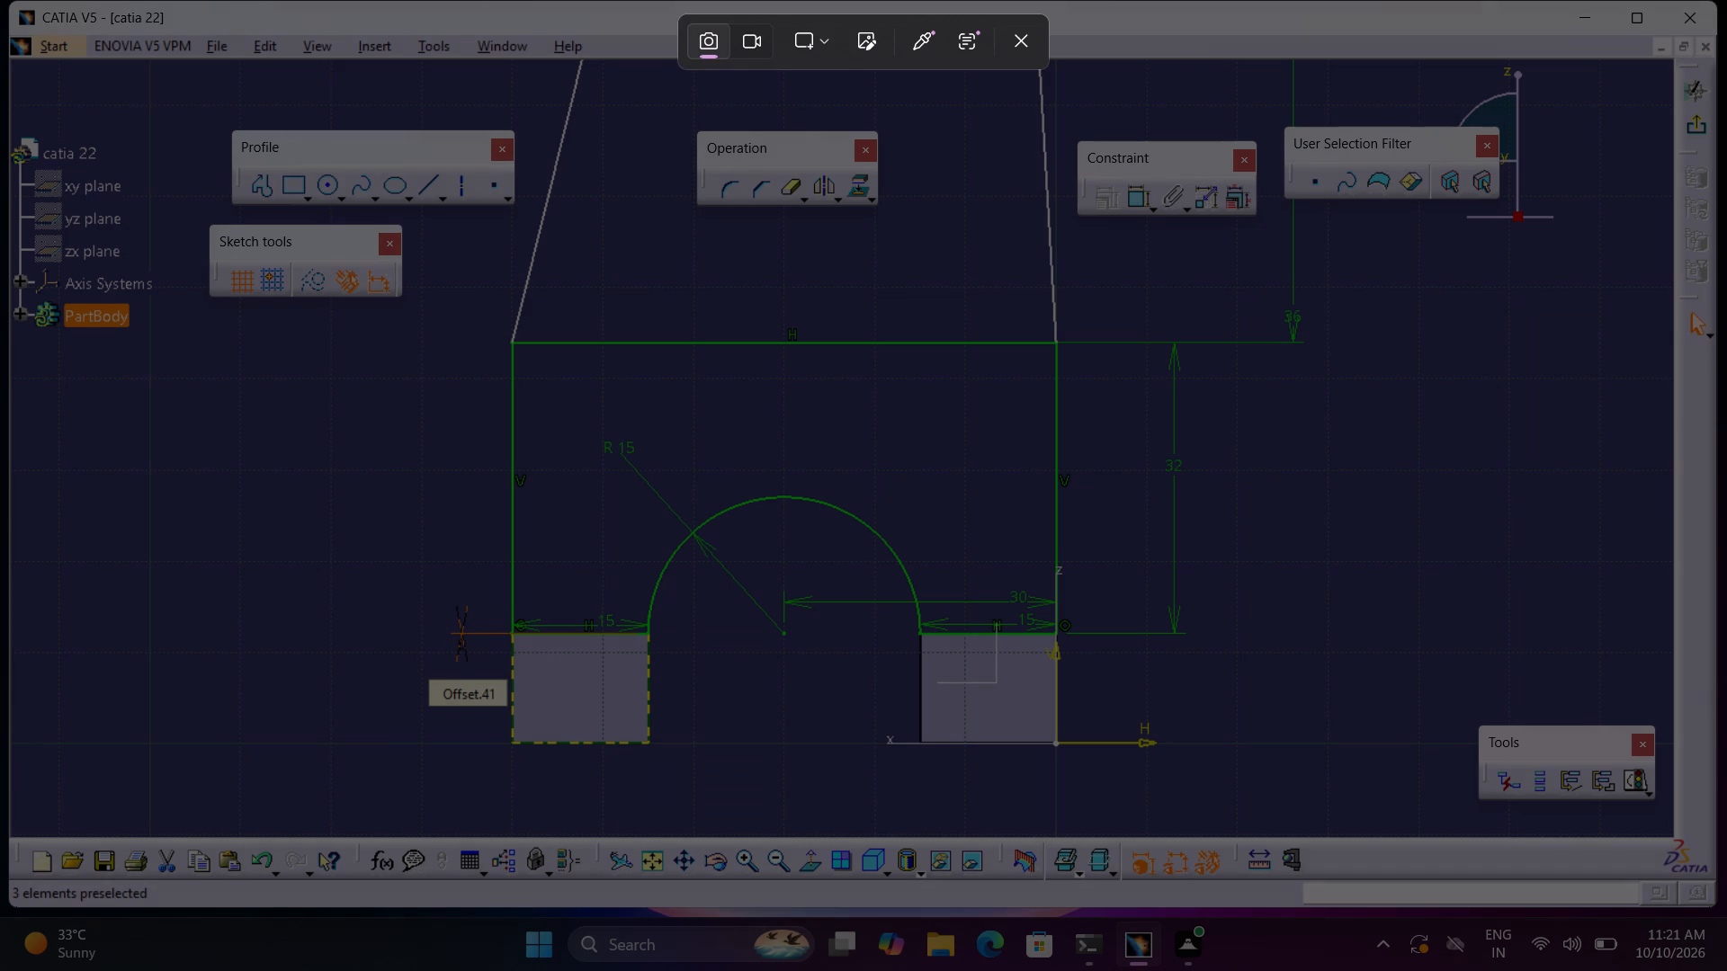
pyautogui.press('Print')
pyautogui.click(1029, 46)
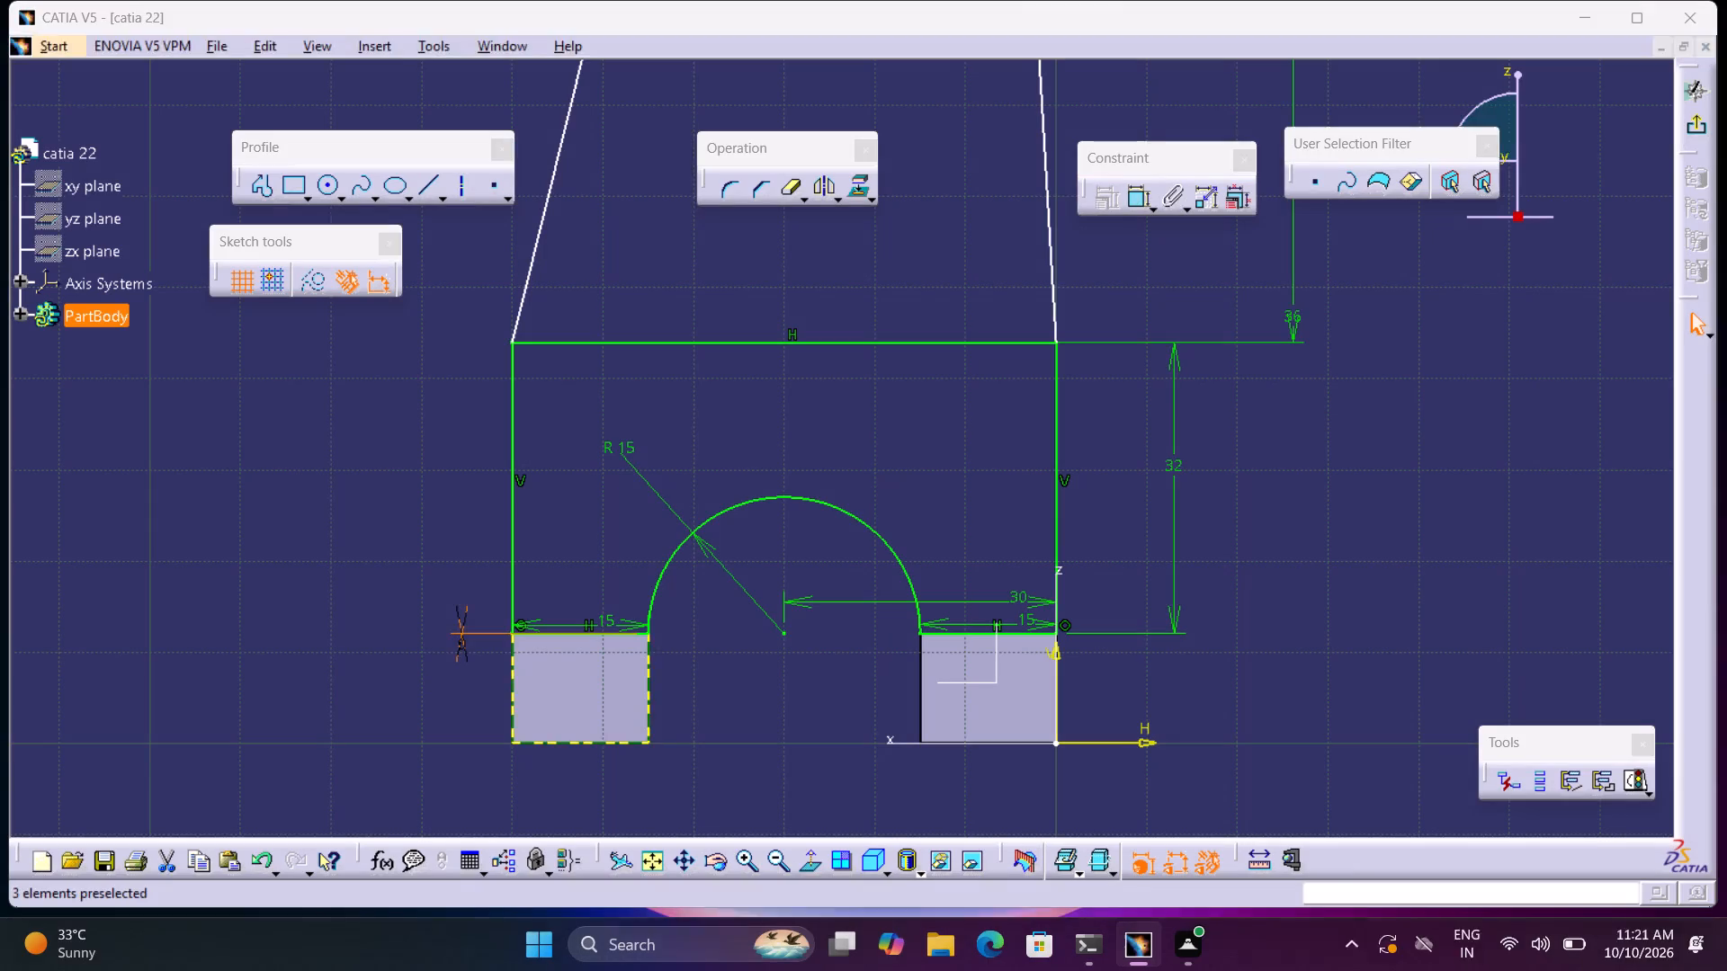
pyautogui.press('Delete')
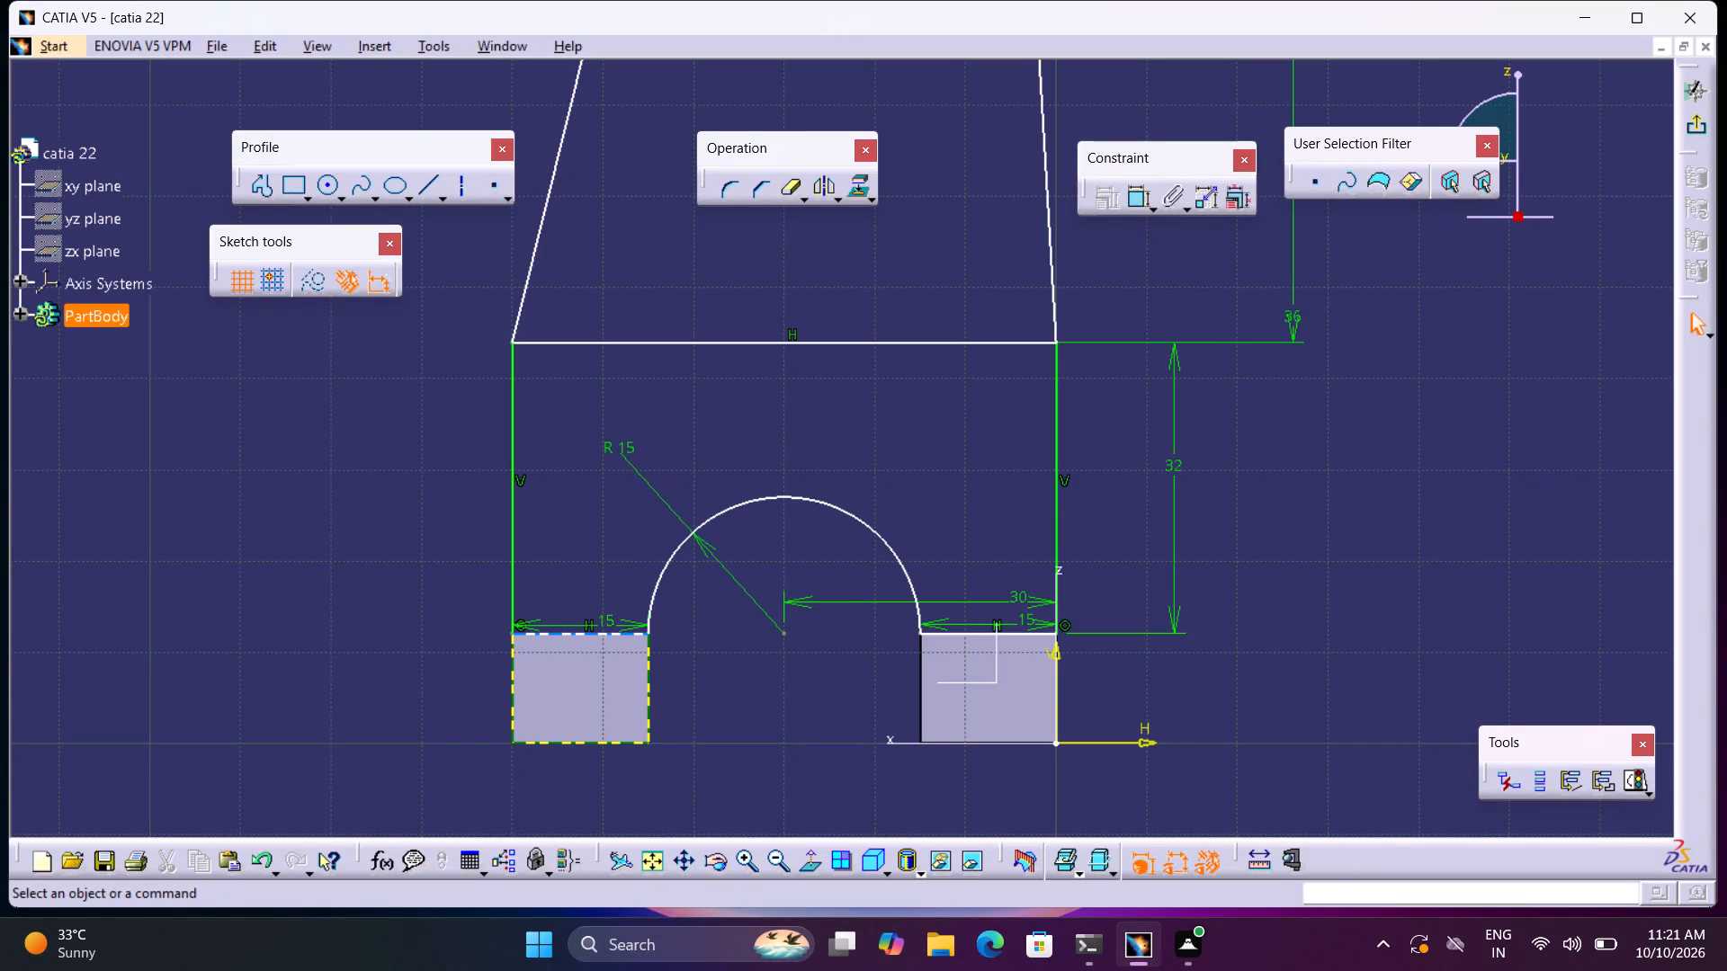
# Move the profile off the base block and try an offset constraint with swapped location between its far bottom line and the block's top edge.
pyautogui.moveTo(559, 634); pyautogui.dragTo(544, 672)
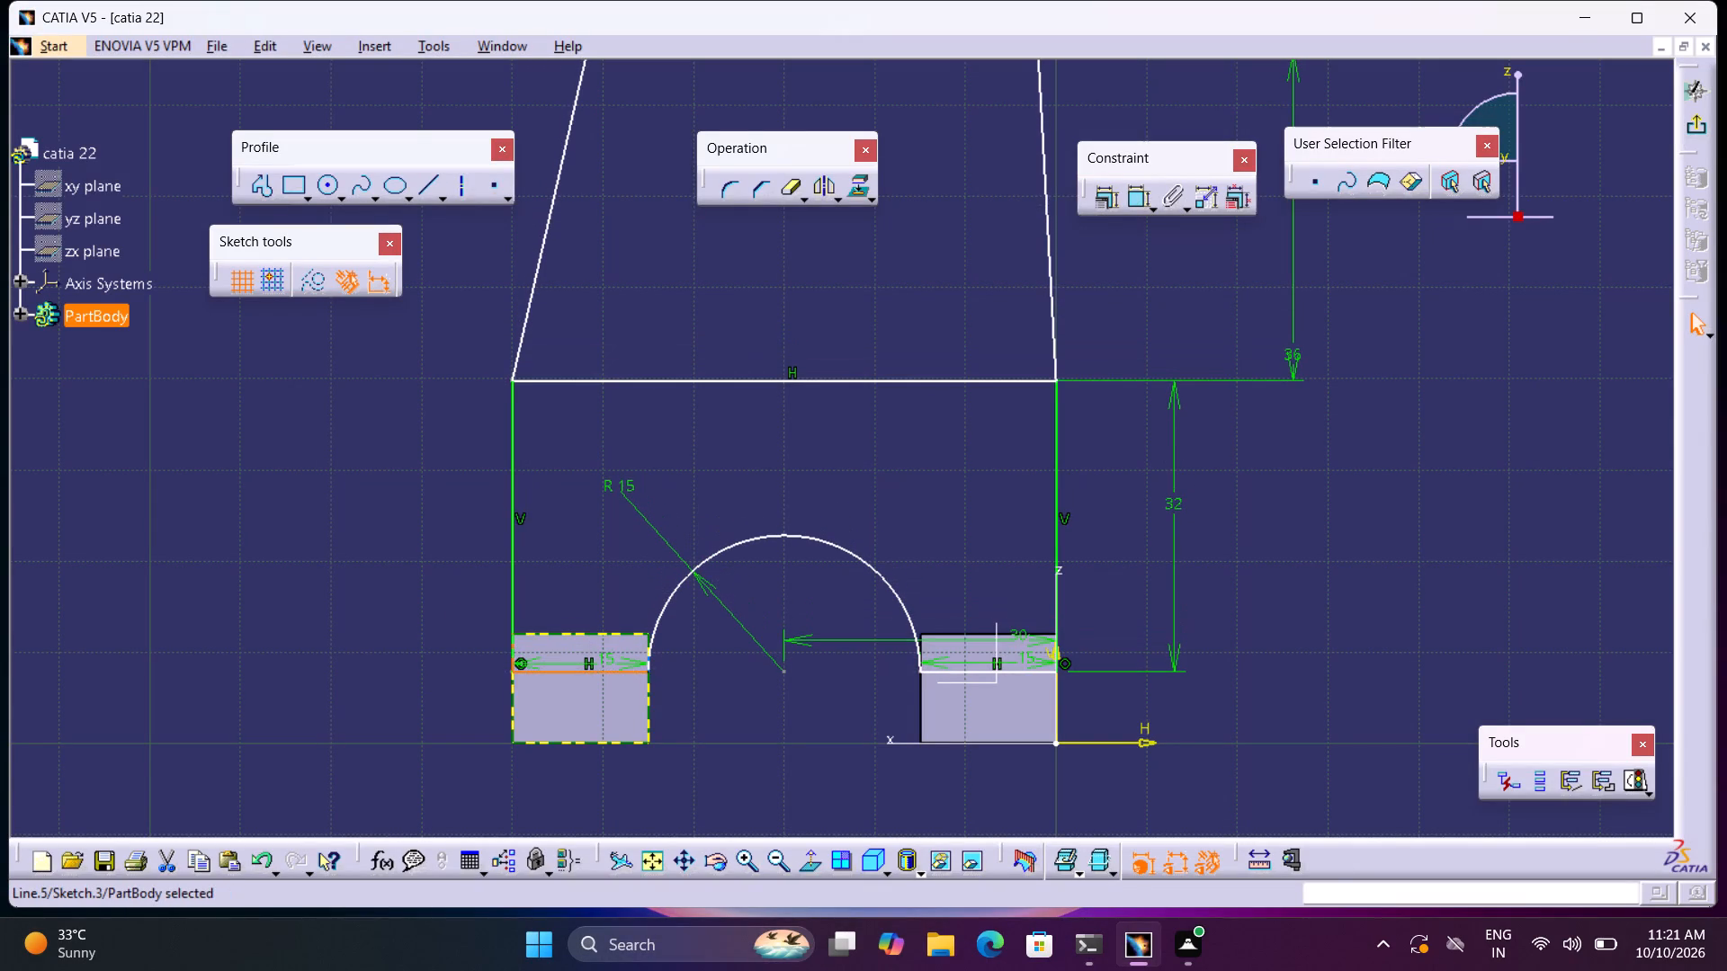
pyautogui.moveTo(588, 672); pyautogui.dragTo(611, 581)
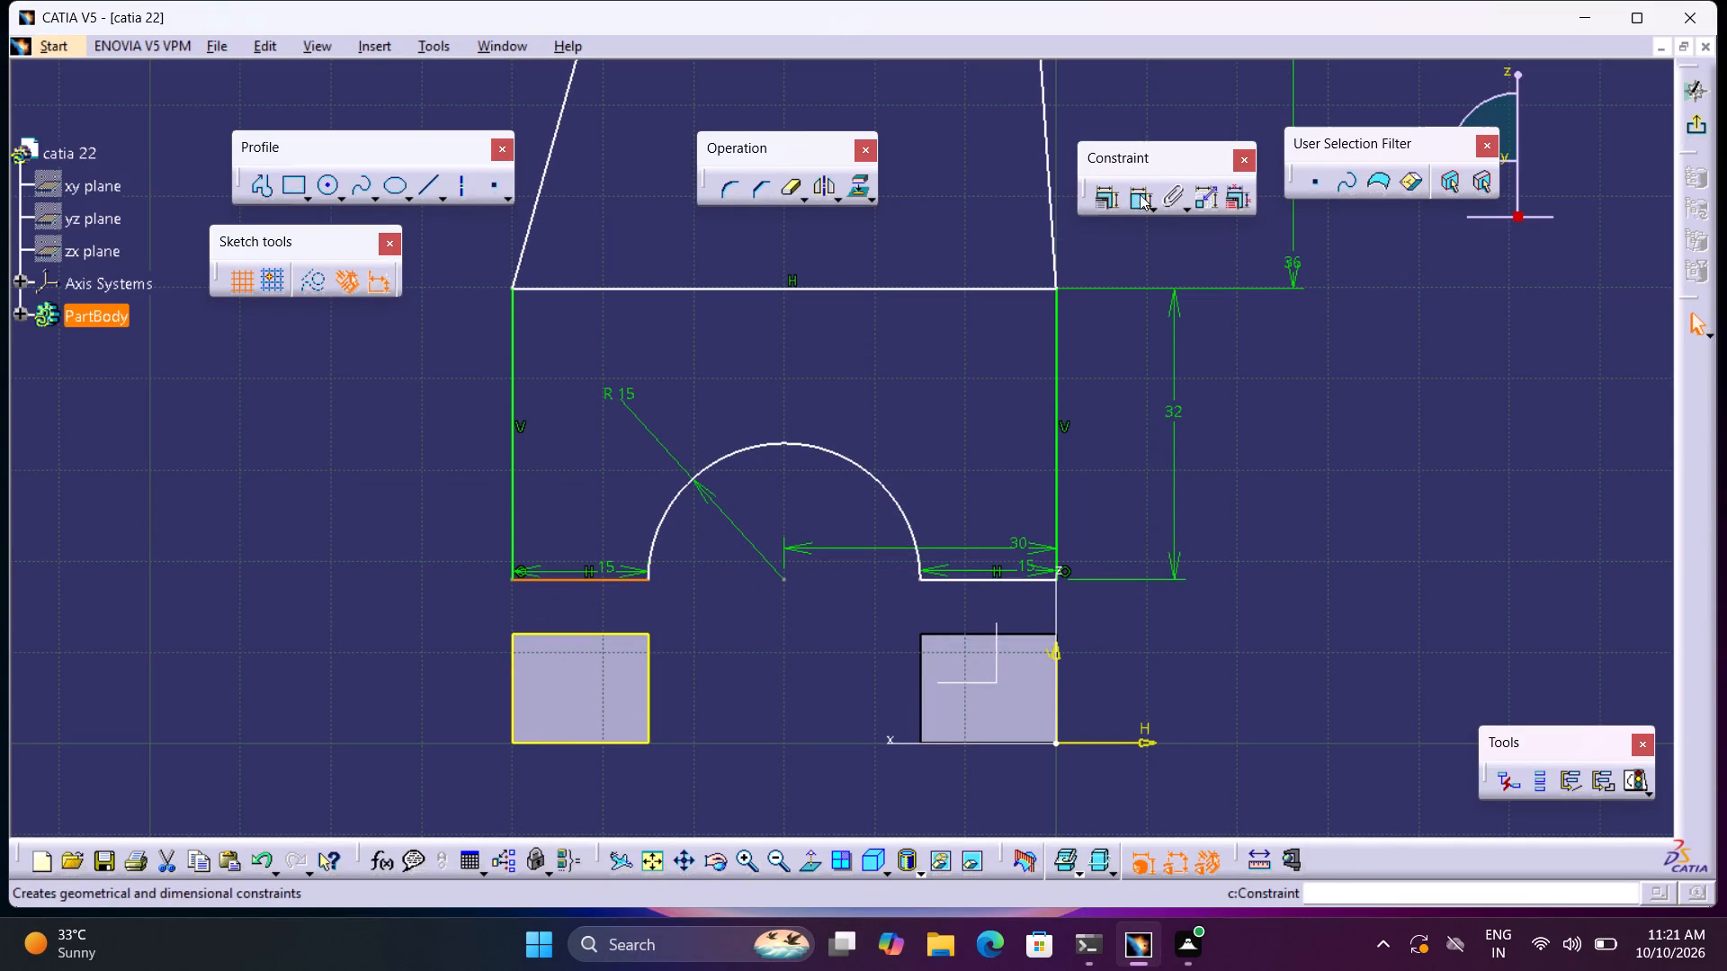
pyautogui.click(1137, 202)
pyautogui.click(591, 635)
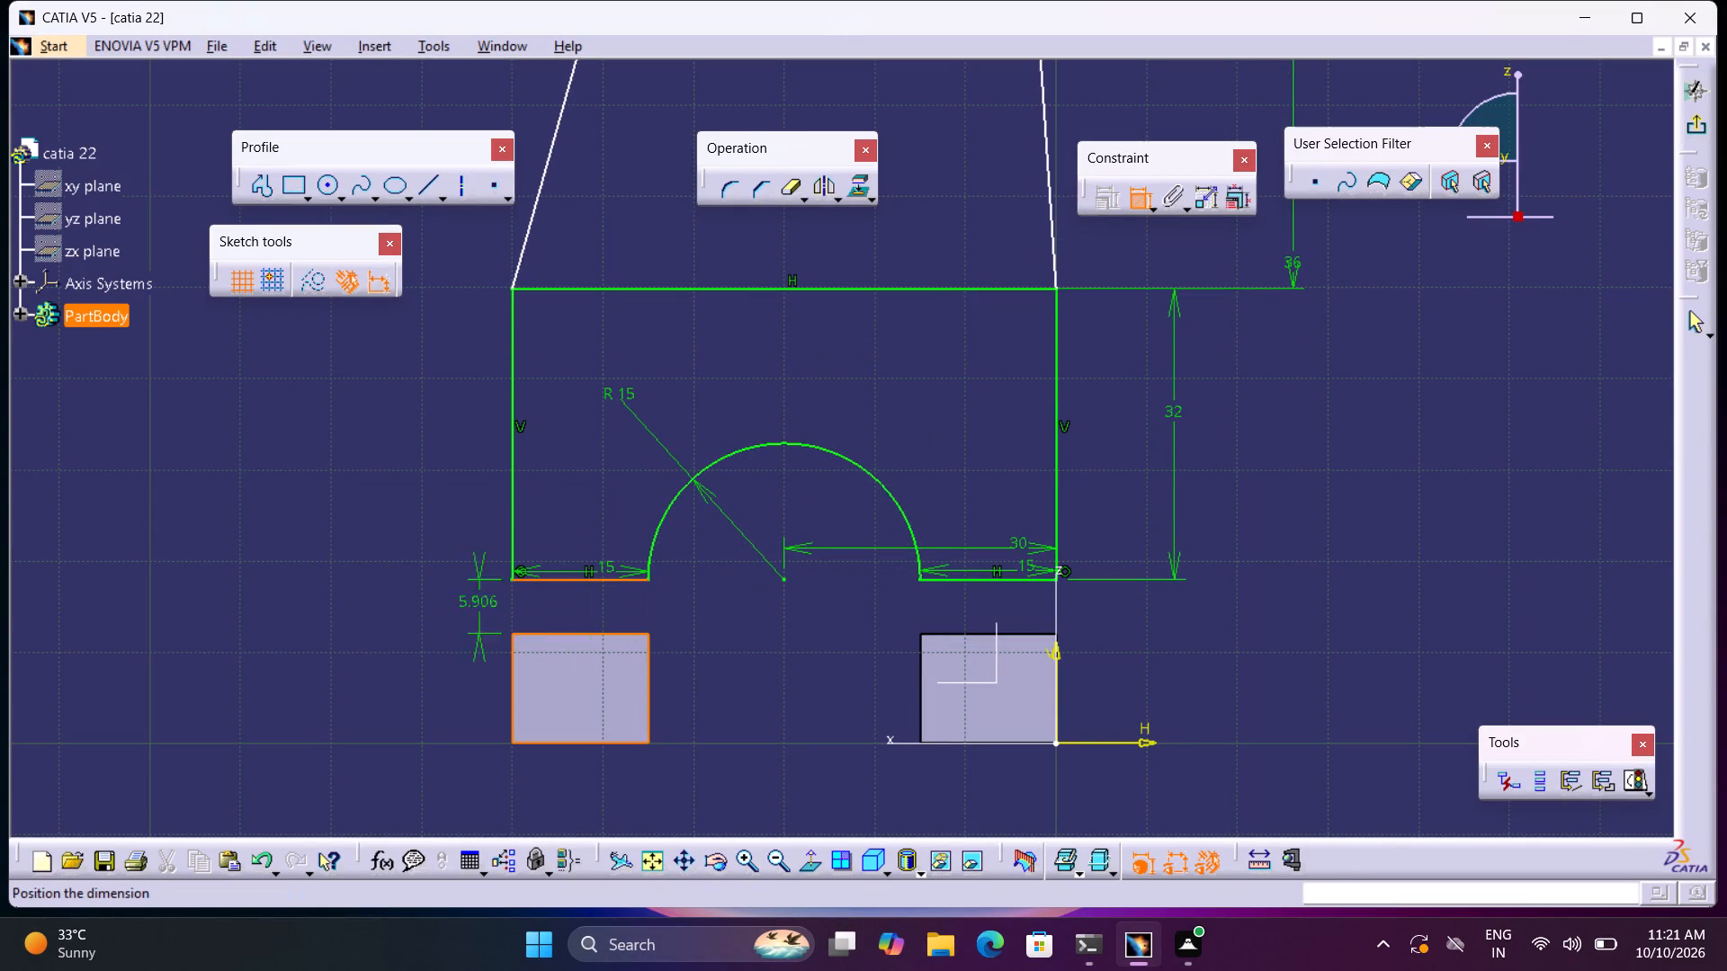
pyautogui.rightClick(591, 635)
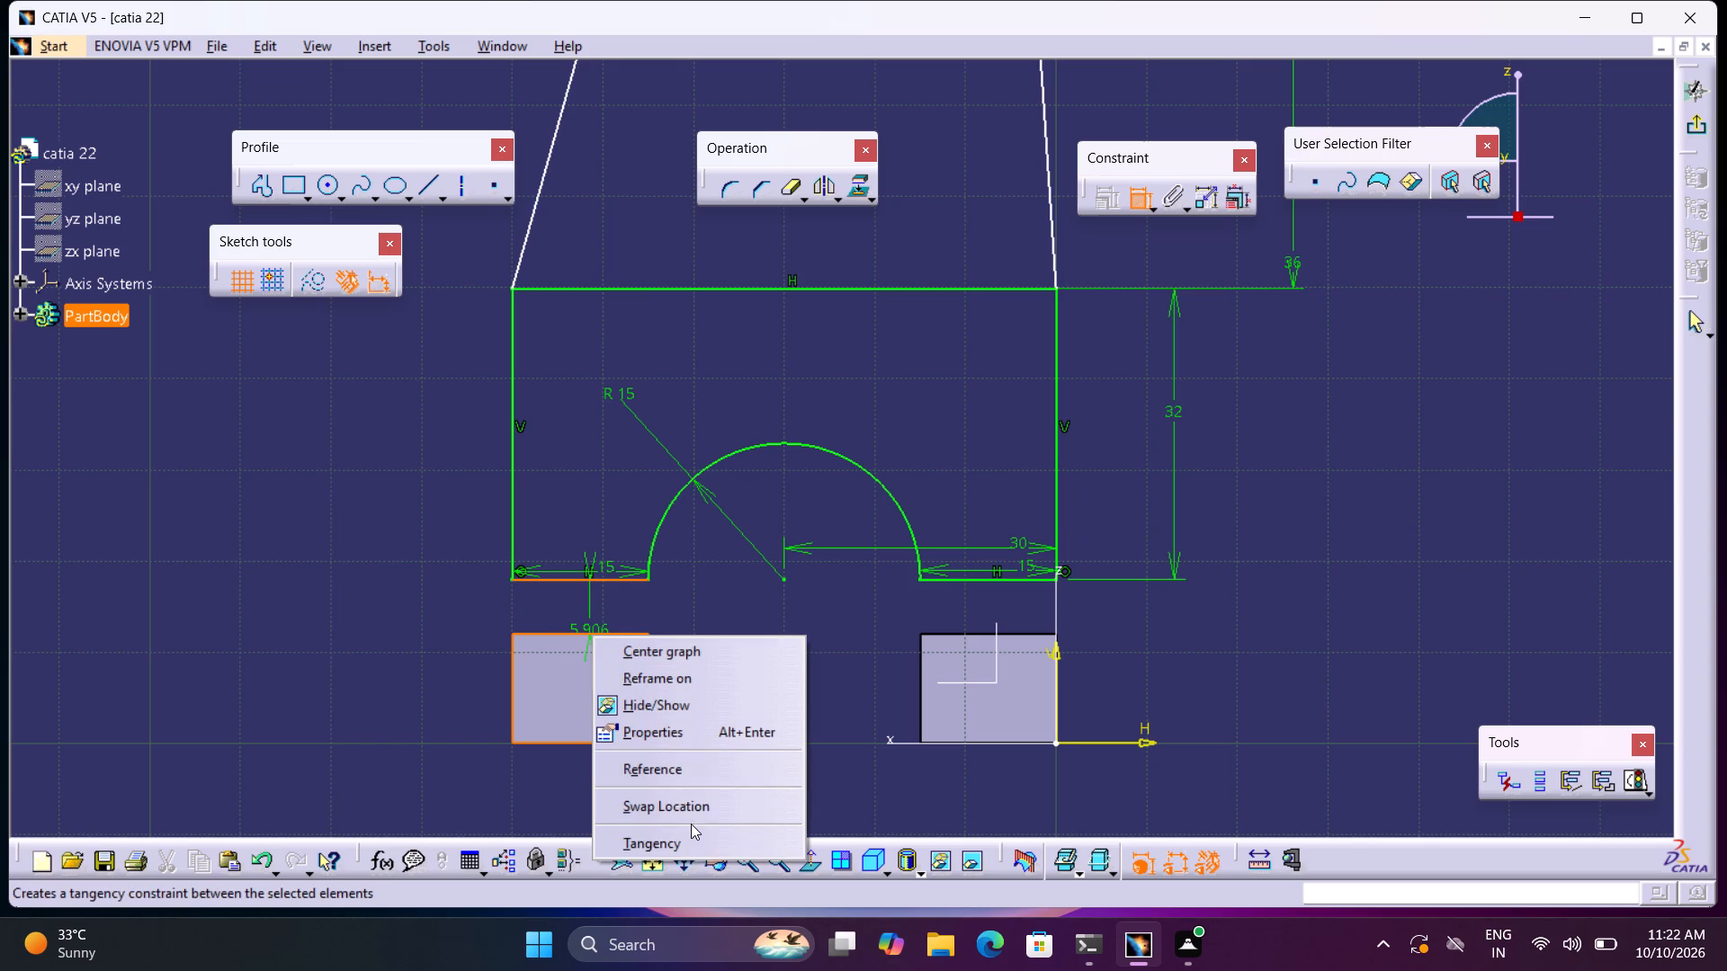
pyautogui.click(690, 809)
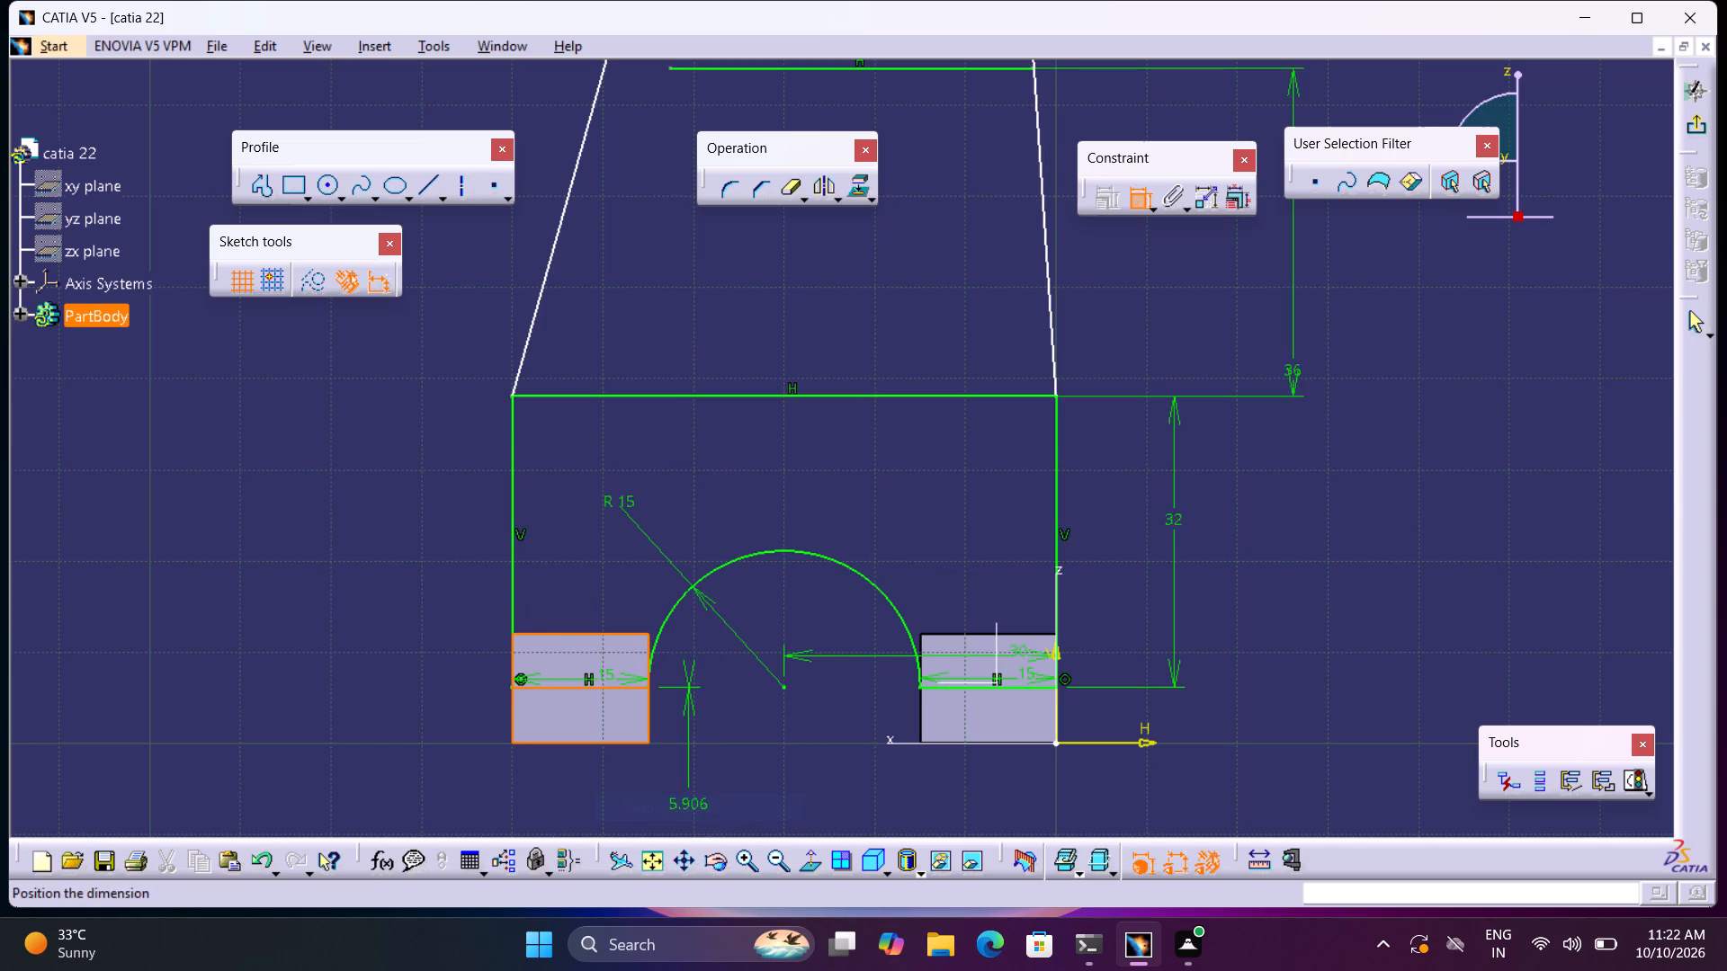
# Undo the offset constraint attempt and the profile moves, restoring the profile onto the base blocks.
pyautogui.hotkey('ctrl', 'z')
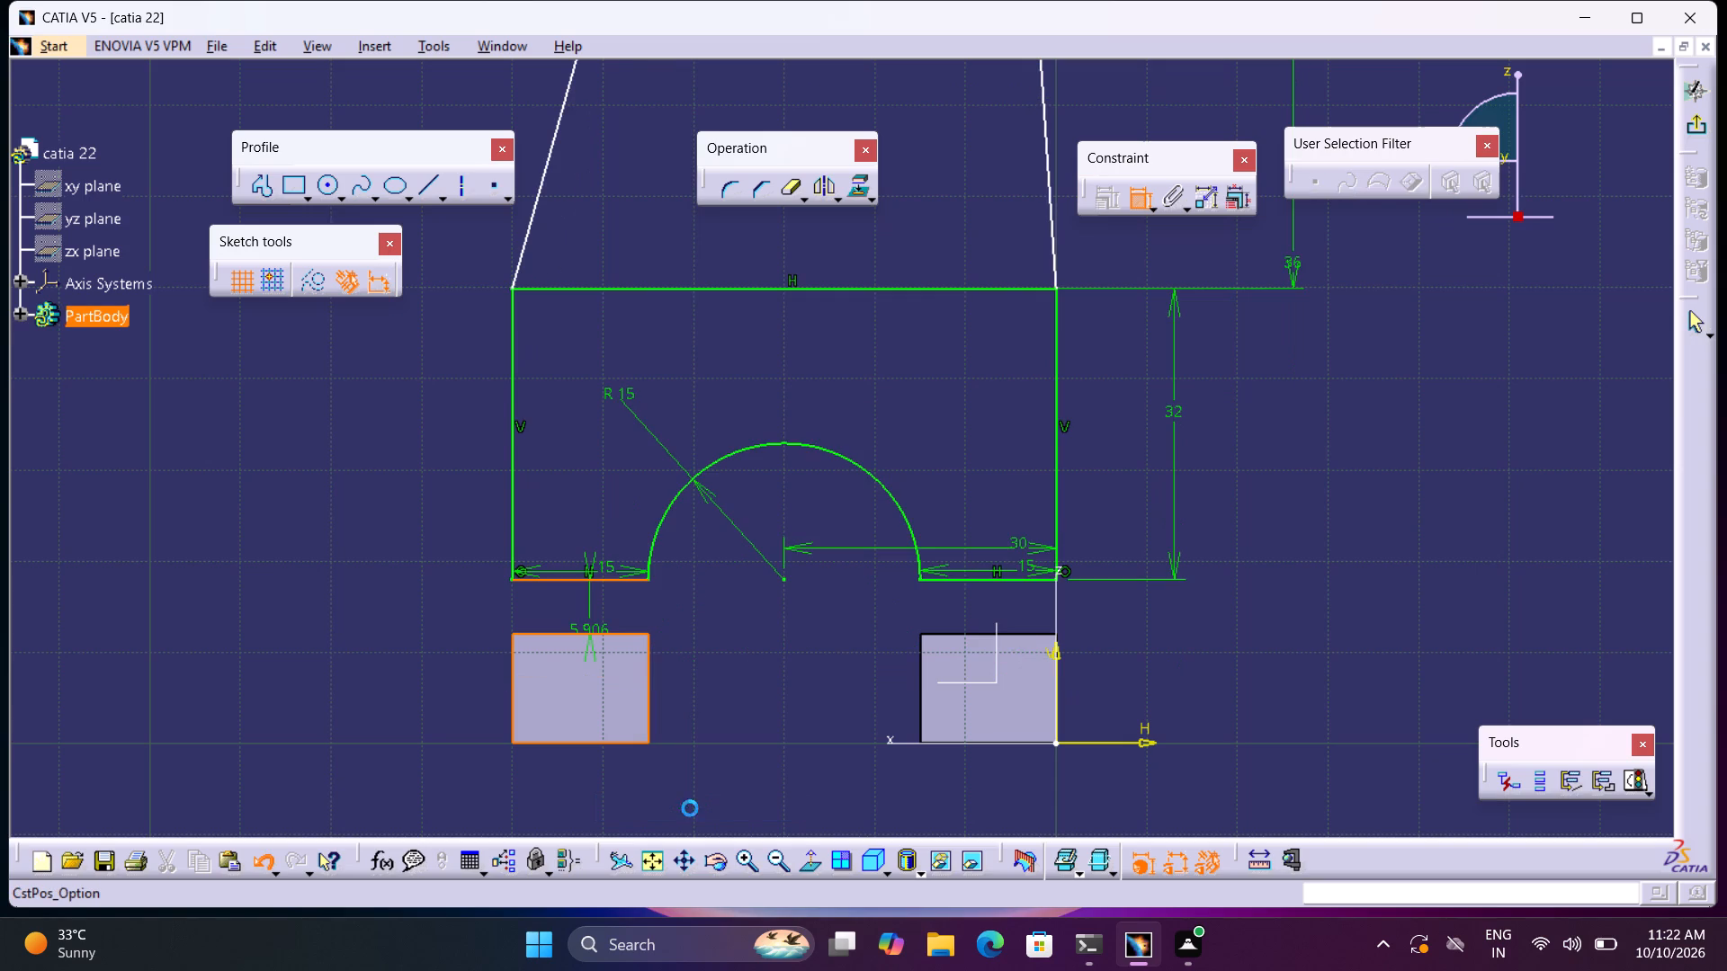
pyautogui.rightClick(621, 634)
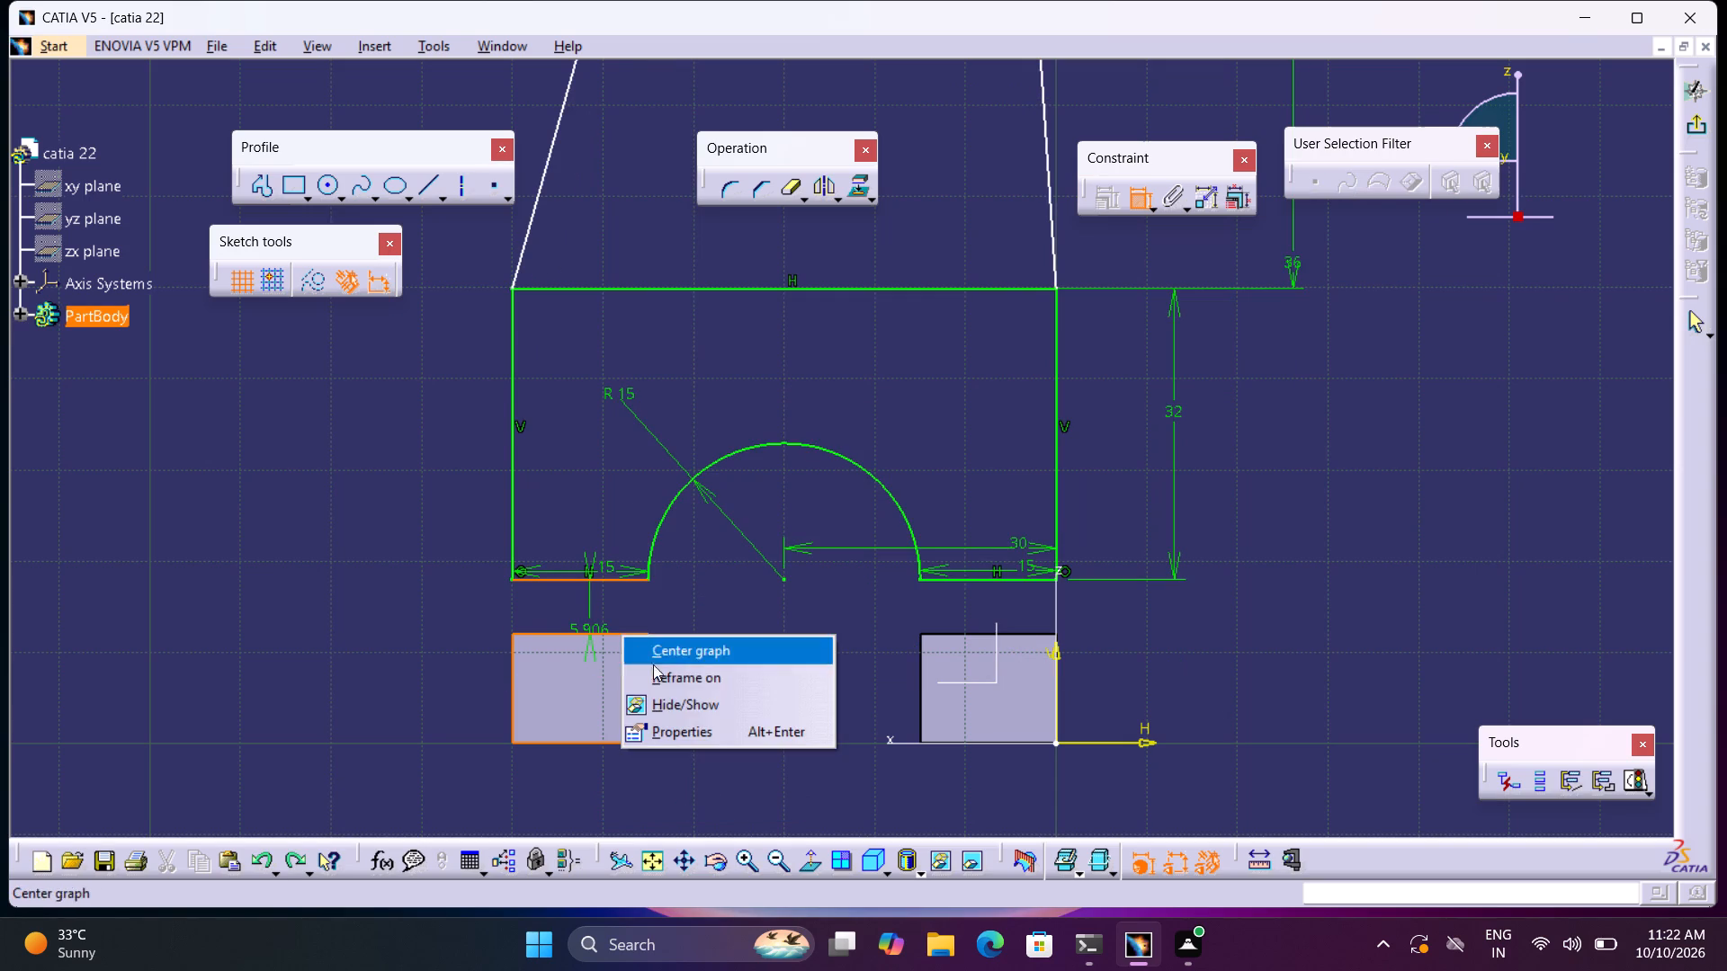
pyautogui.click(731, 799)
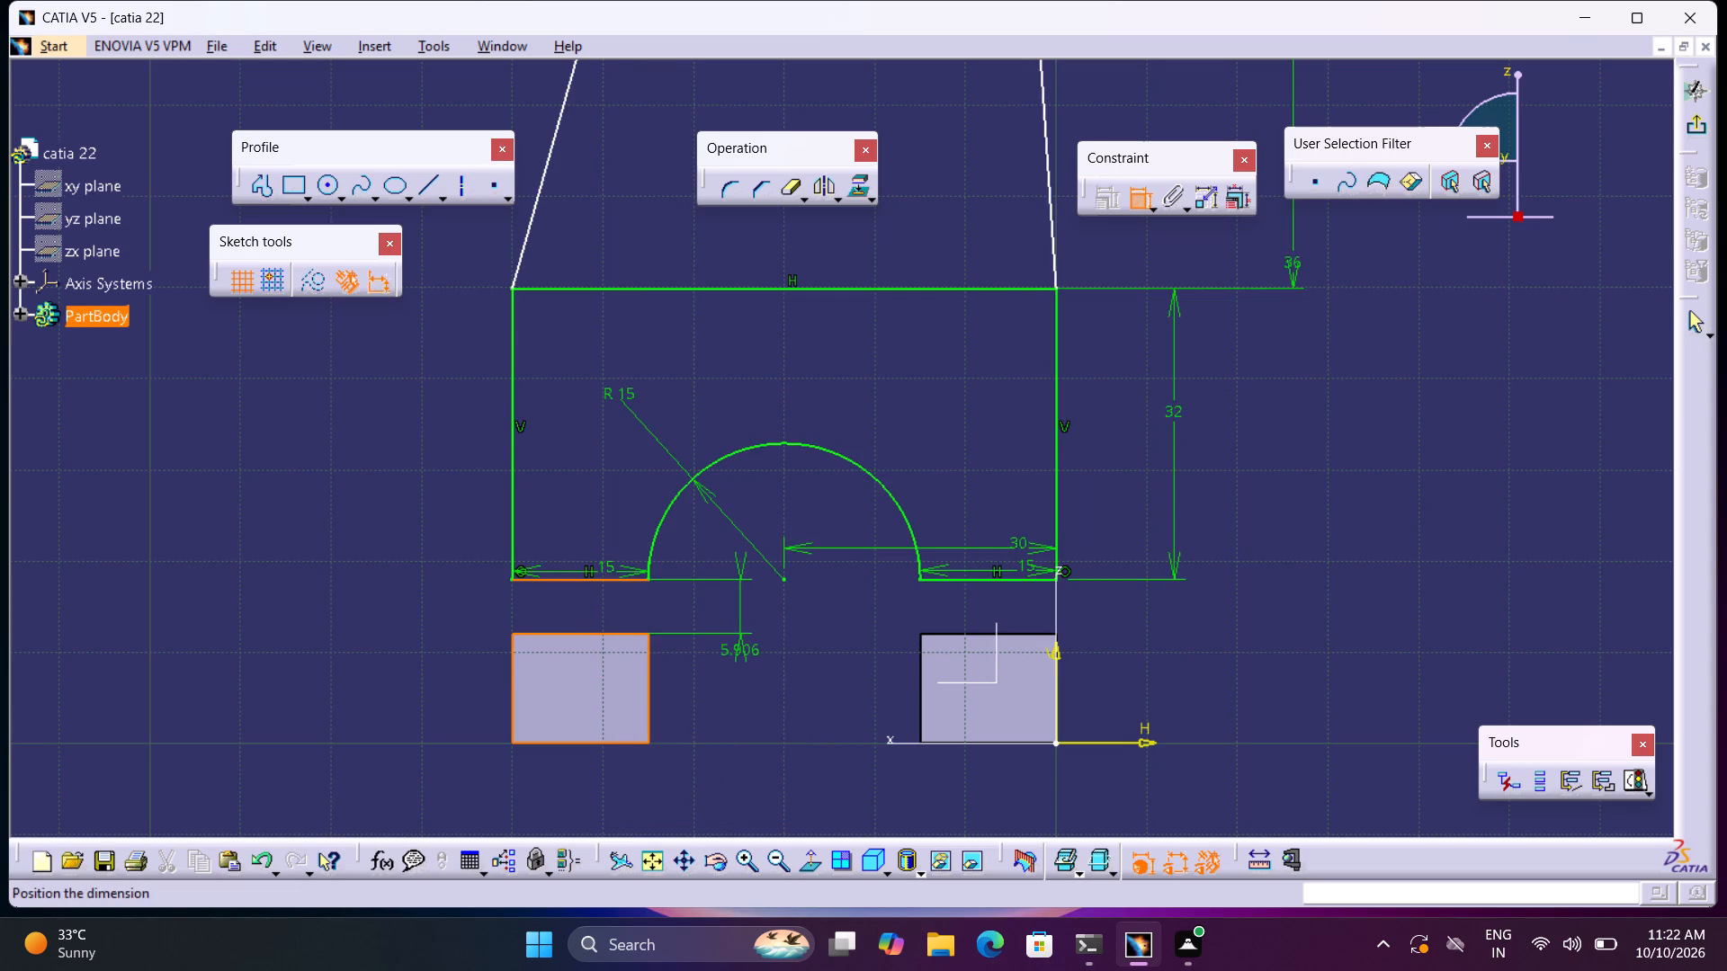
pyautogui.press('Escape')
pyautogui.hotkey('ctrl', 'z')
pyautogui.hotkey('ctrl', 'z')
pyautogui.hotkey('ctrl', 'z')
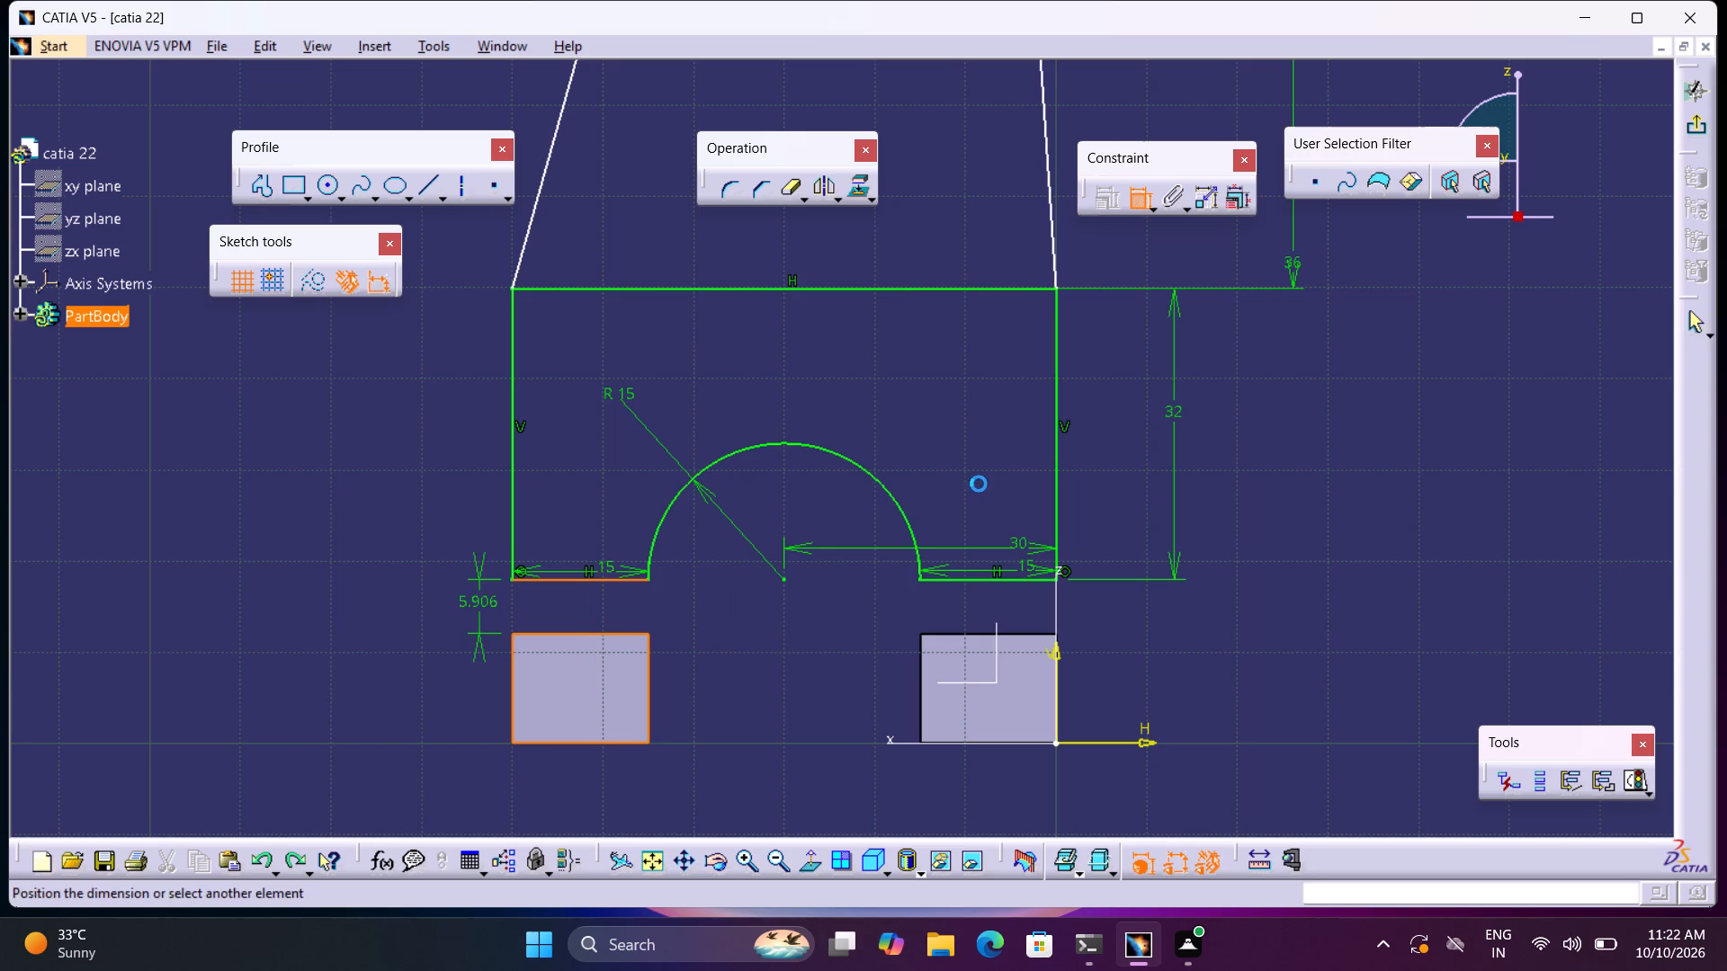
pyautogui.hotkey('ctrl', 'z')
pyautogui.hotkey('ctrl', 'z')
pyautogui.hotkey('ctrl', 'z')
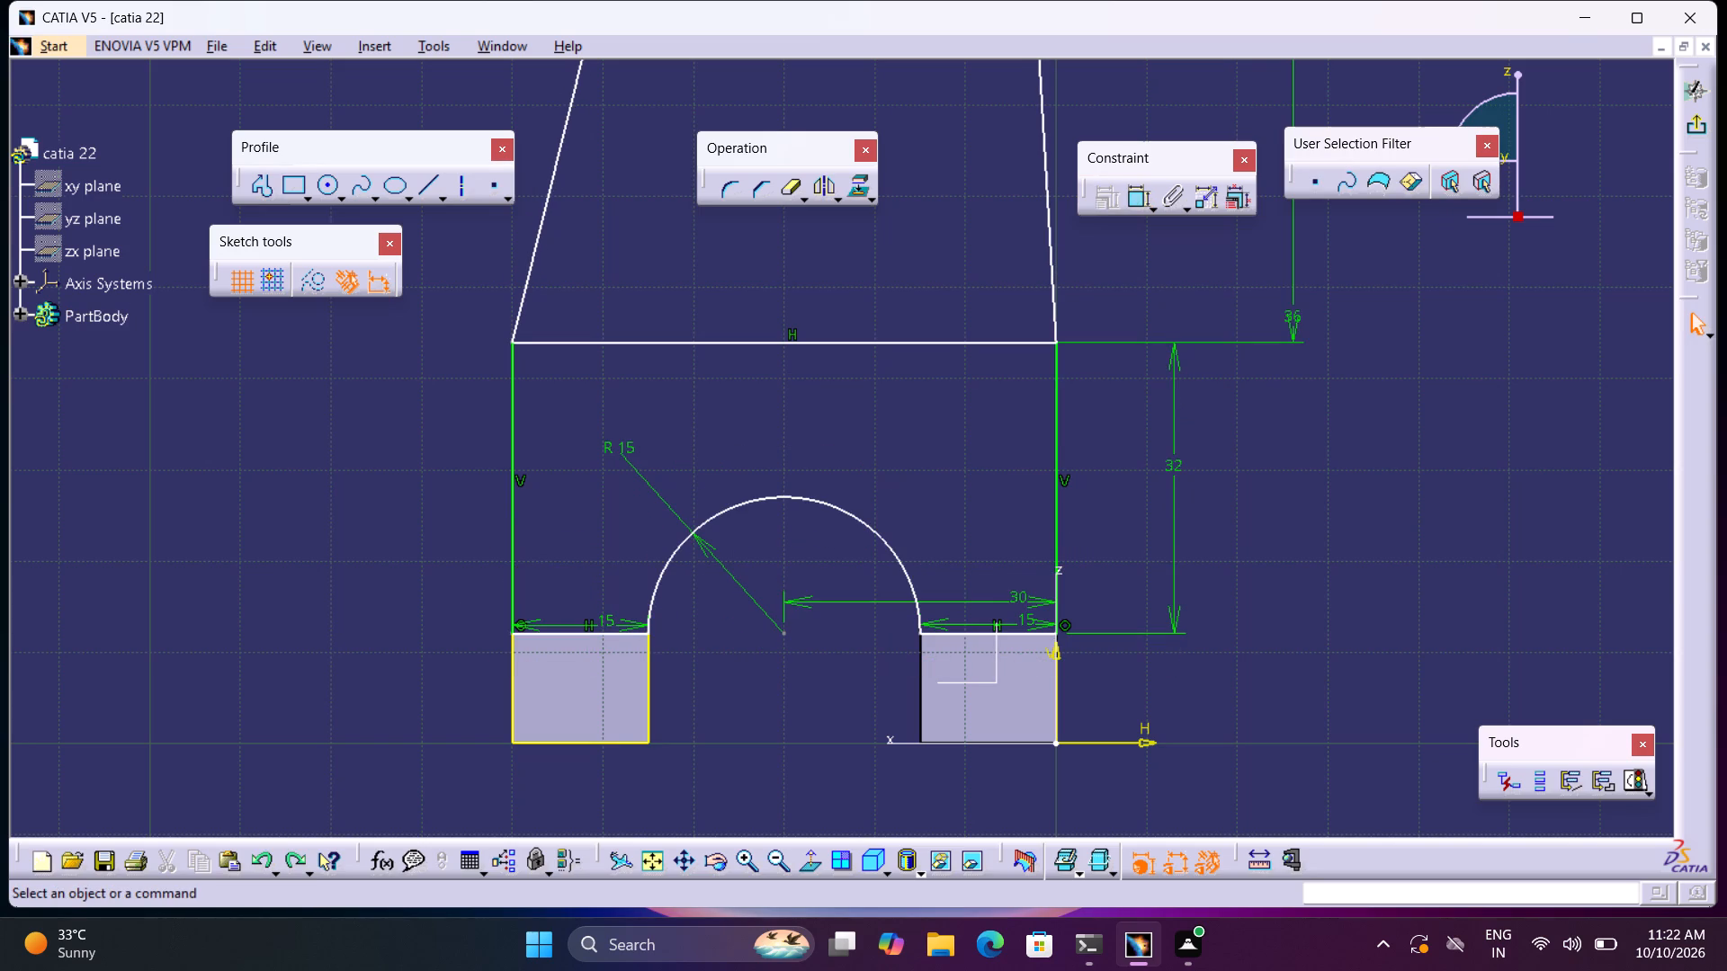
# Add a Tangency constraint between the profile's bottom line farthest from the vertical axis and the base block, and test it by trying to move the profile.
pyautogui.click(1130, 200)
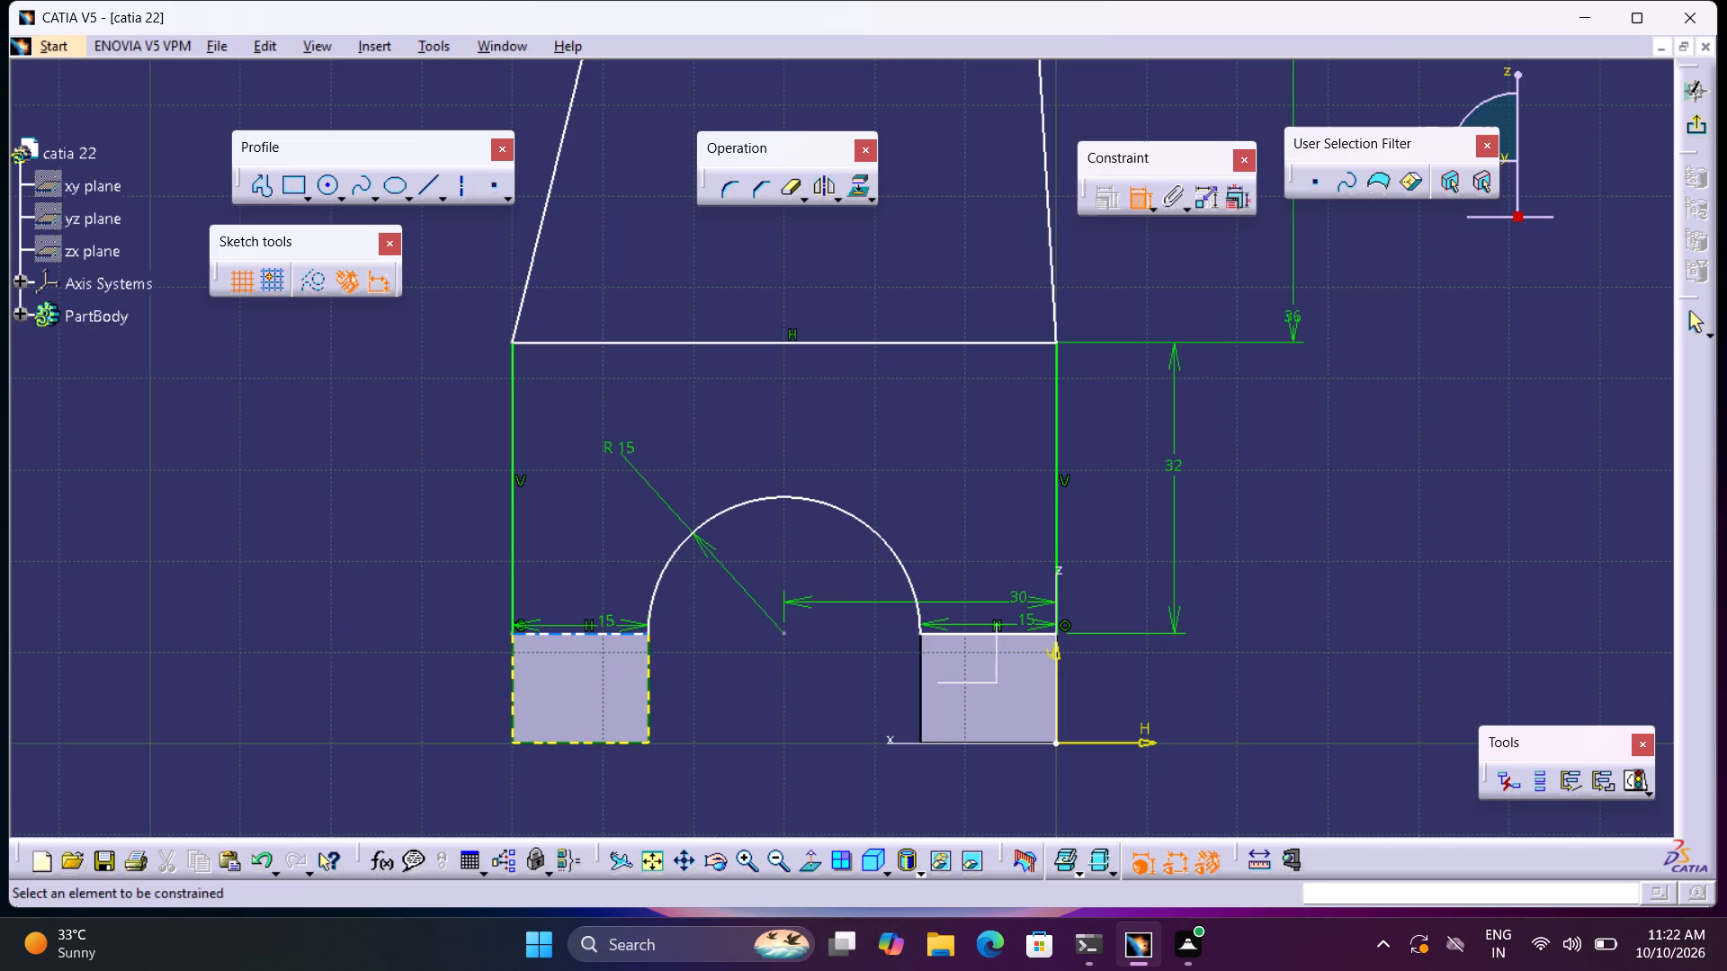
pyautogui.click(611, 632)
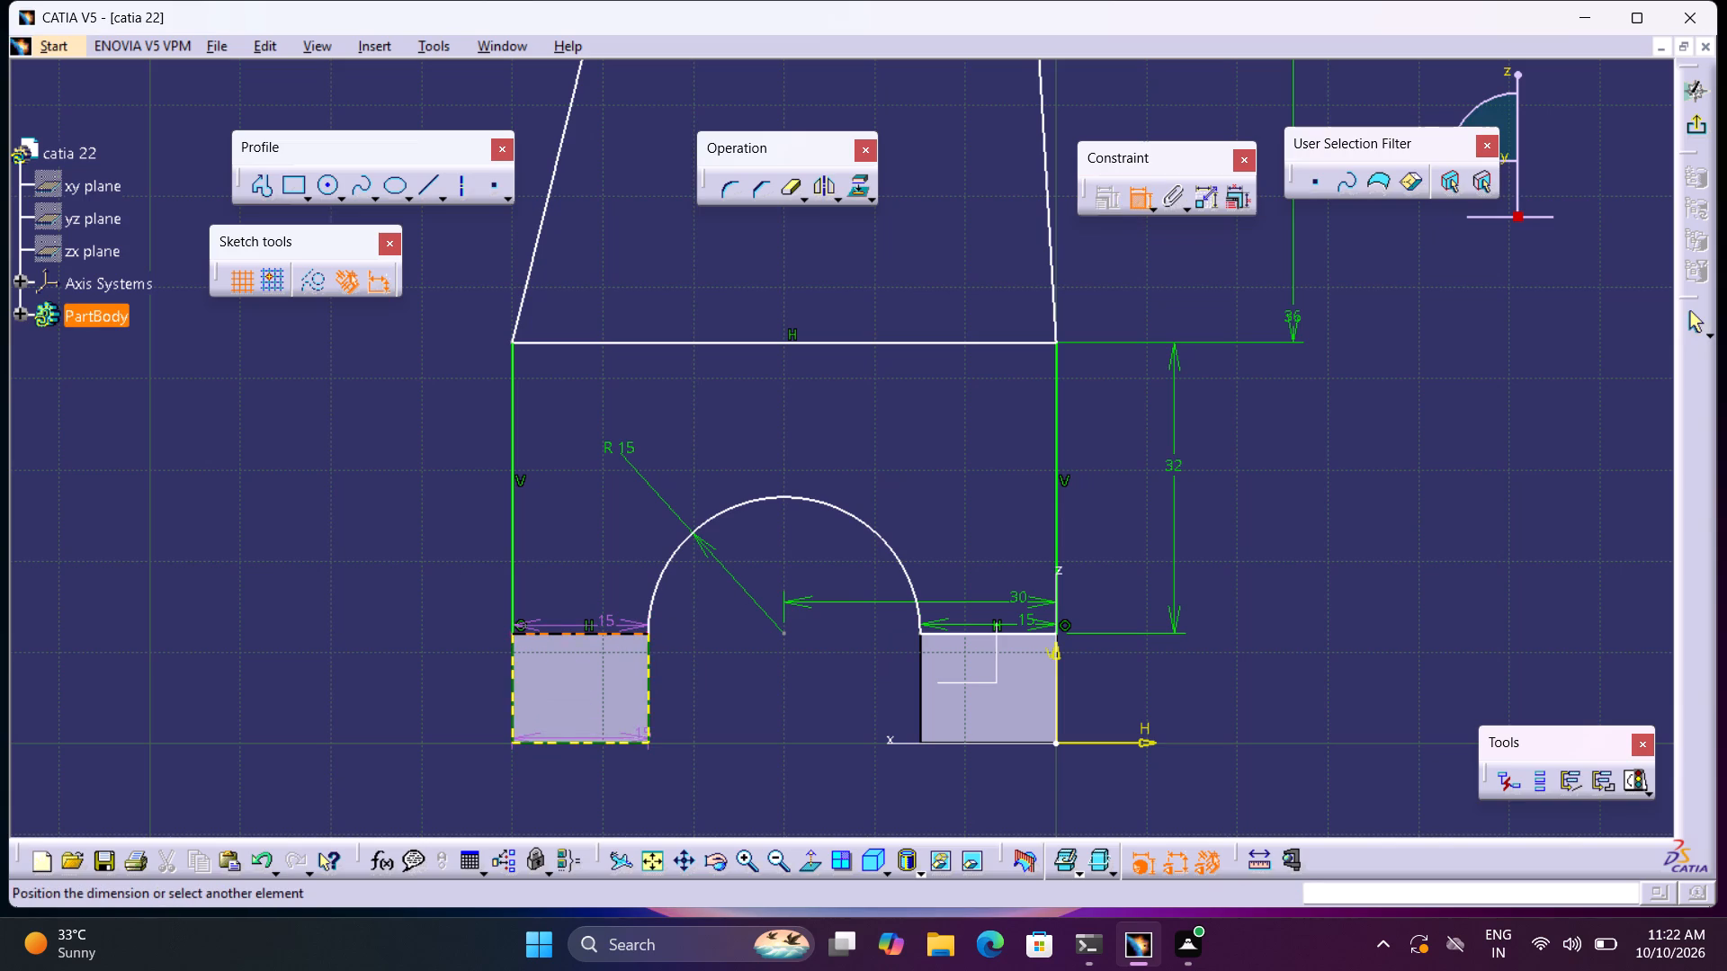
pyautogui.click(643, 743)
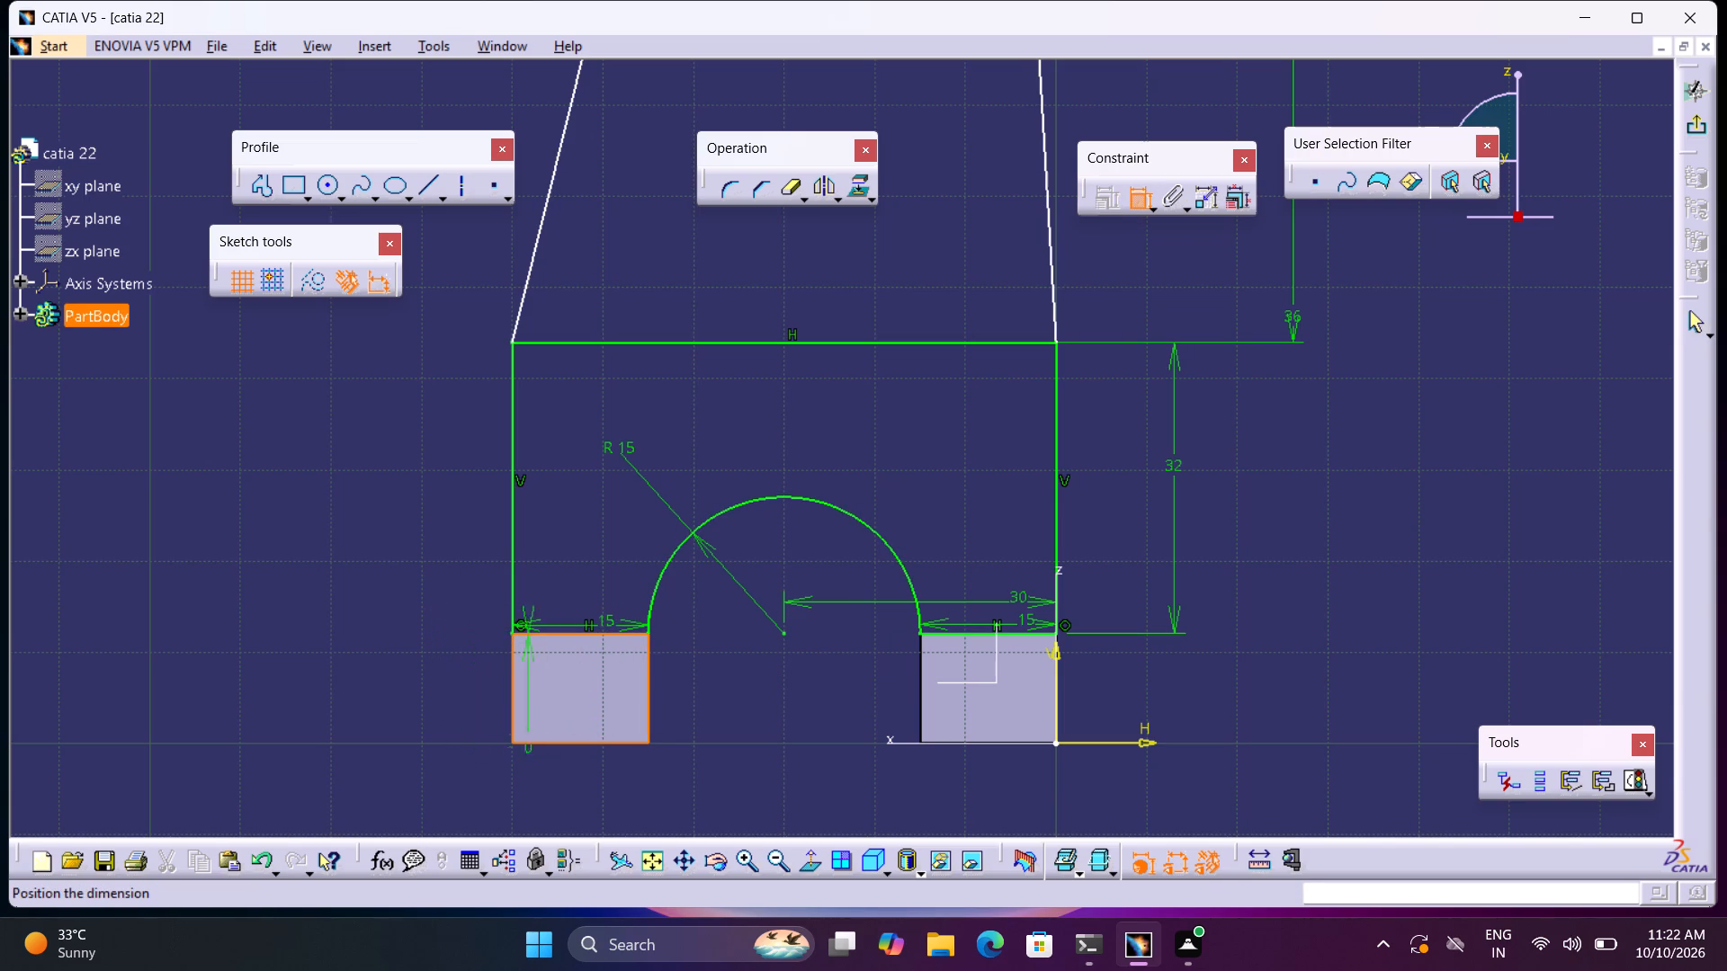
pyautogui.rightClick(623, 681)
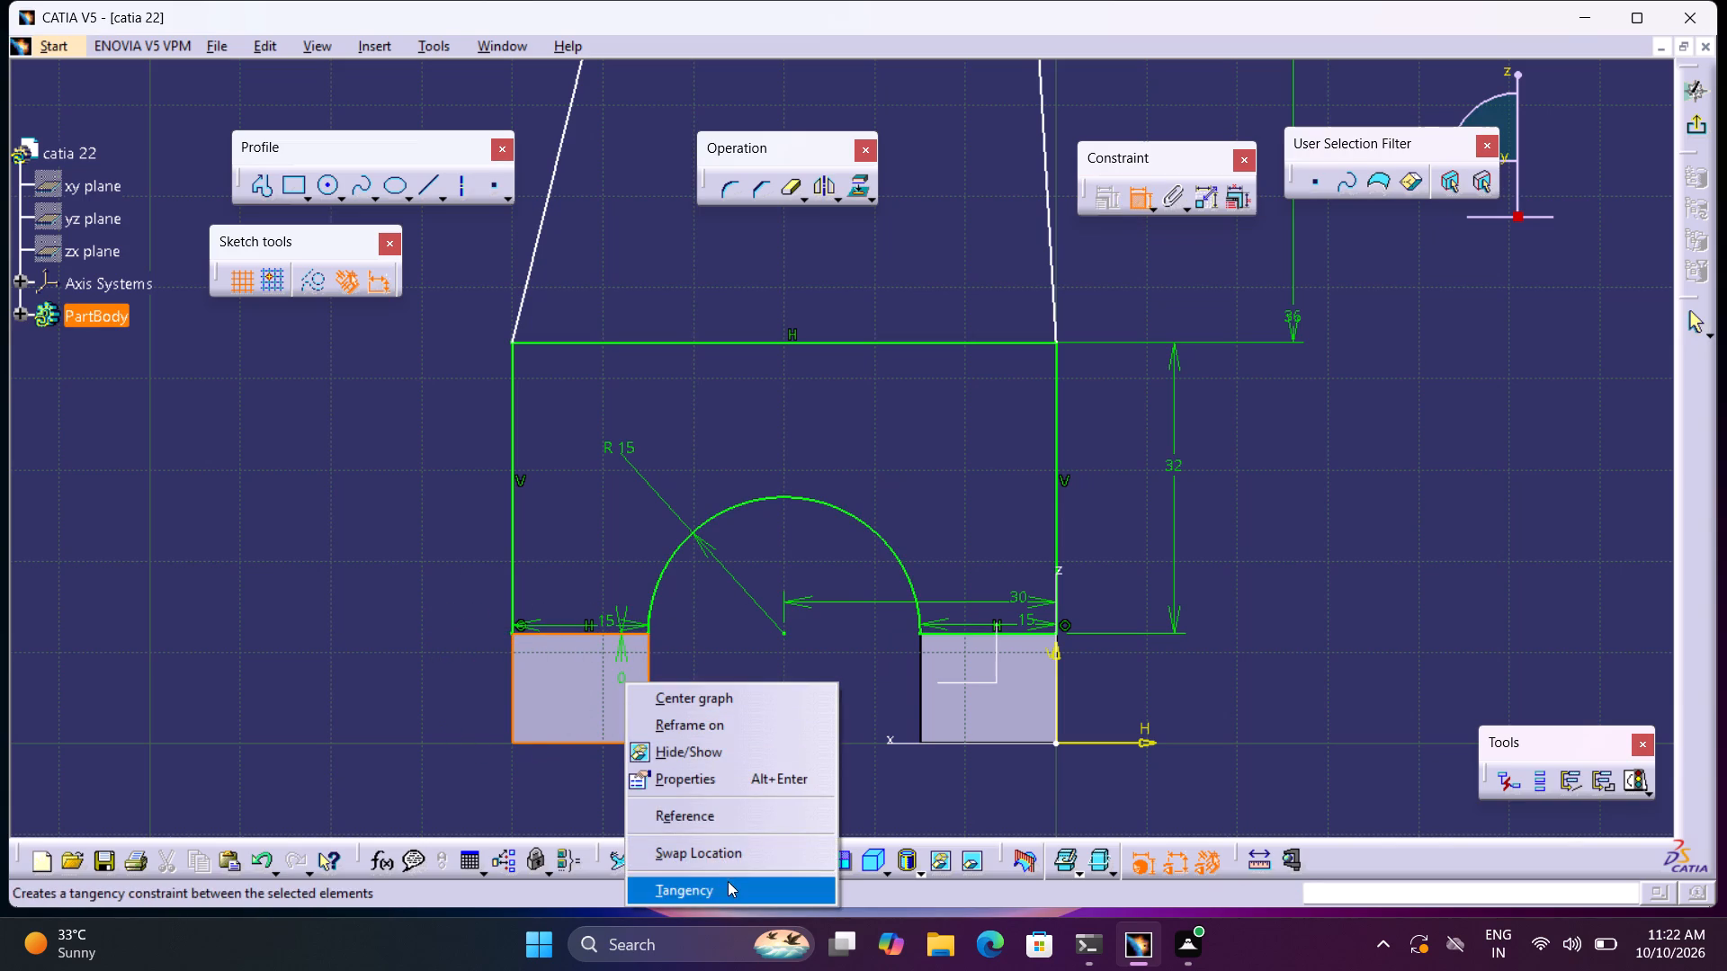
pyautogui.click(728, 881)
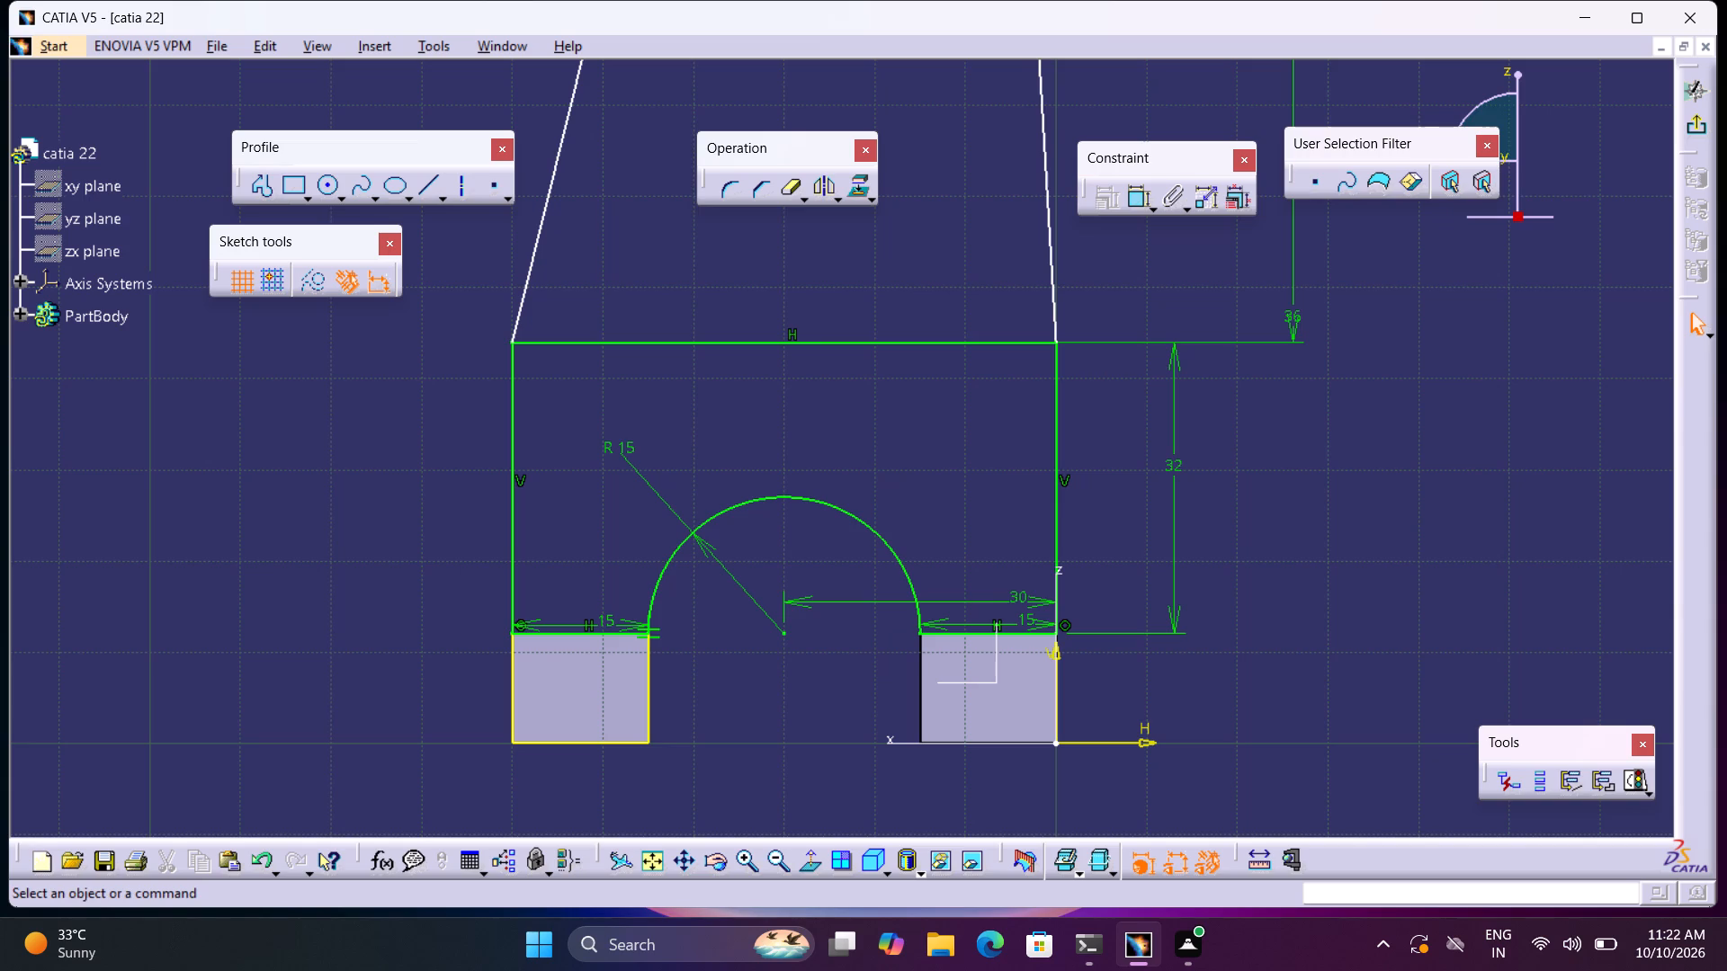
pyautogui.moveTo(810, 502); pyautogui.dragTo(820, 418)
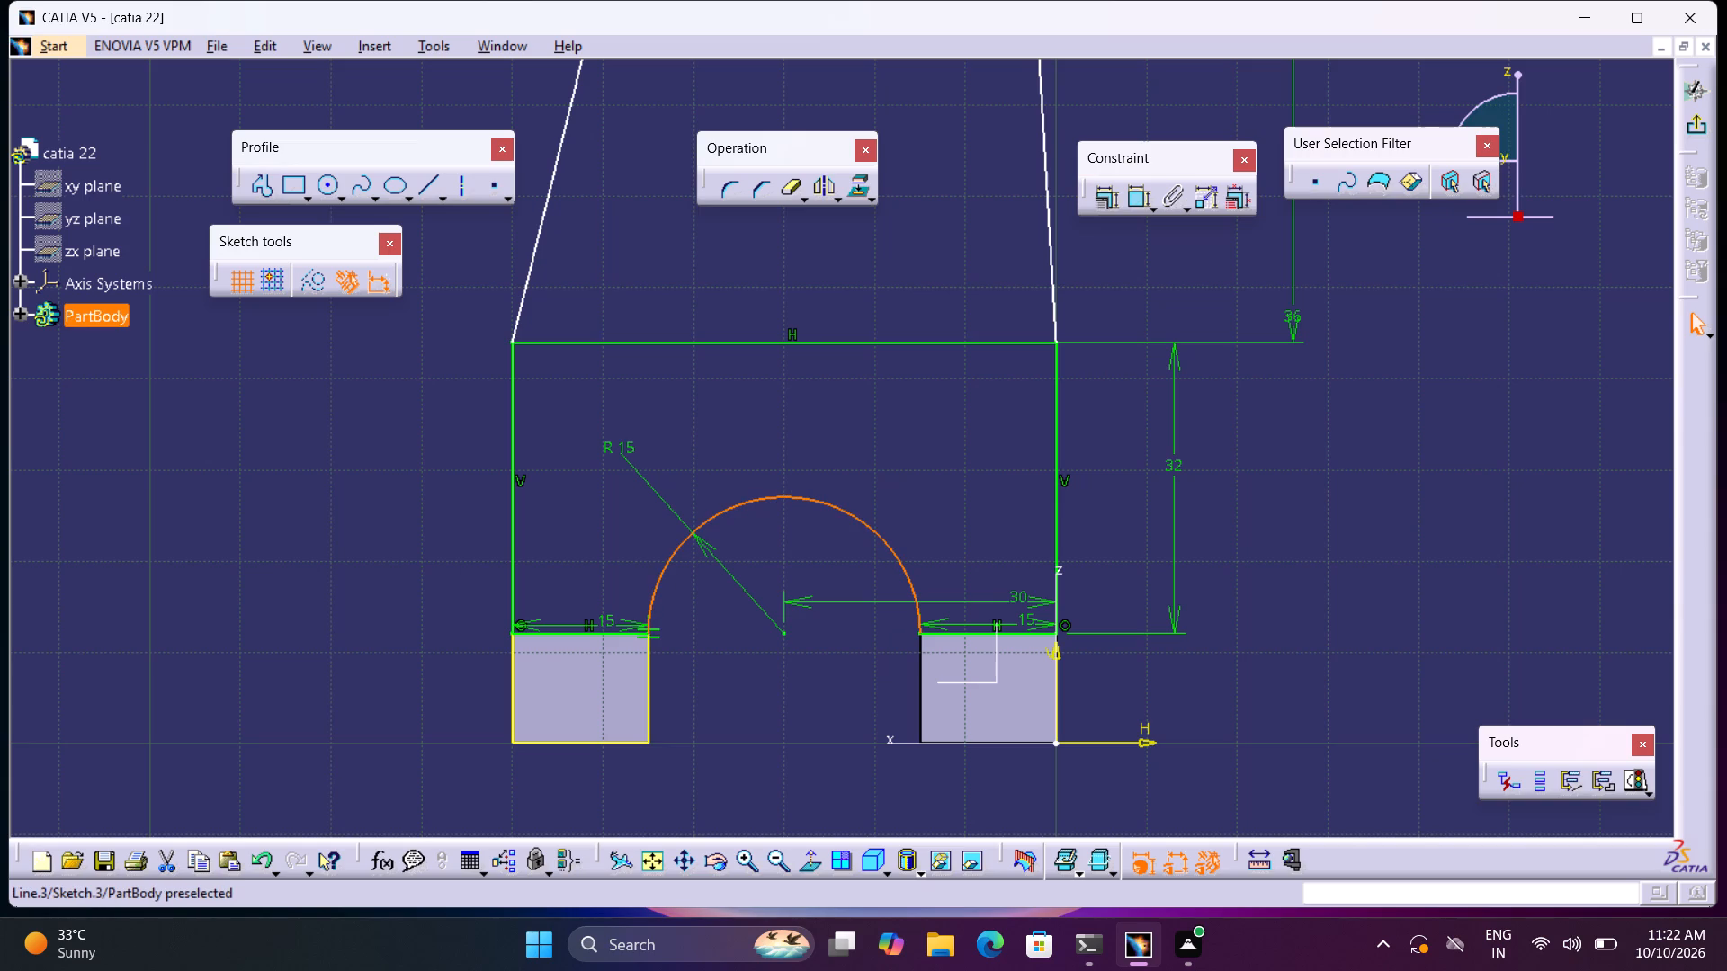
pyautogui.moveTo(871, 347); pyautogui.dragTo(875, 317)
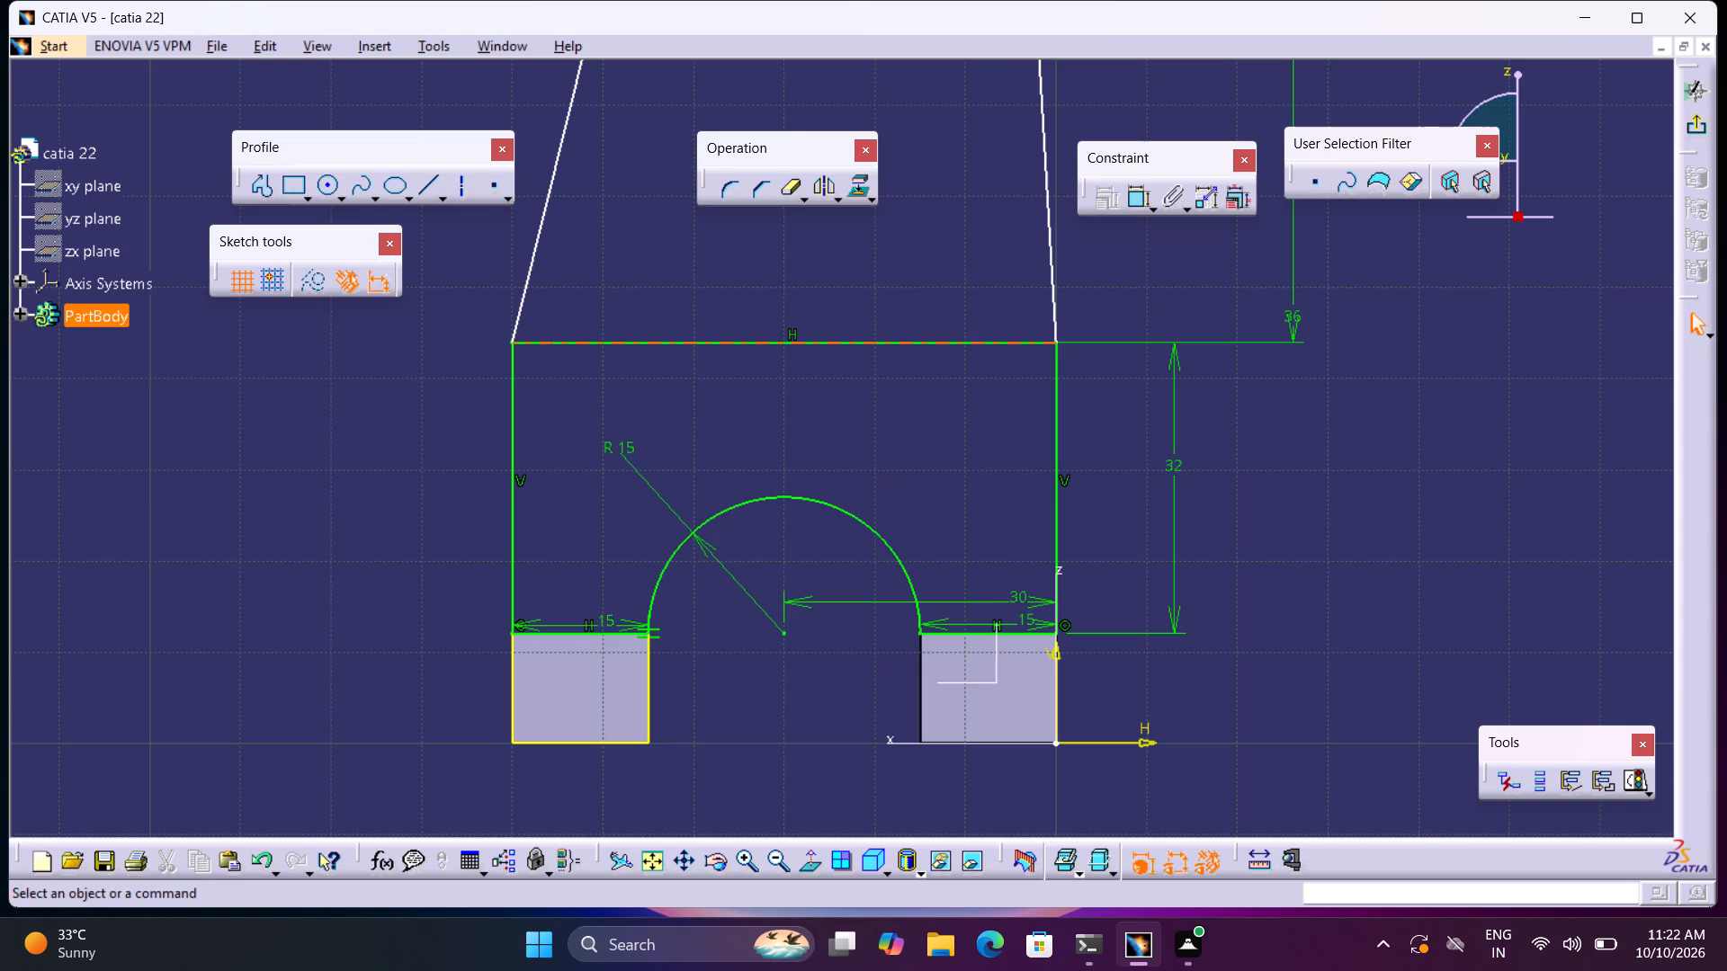
pyautogui.moveTo(894, 343); pyautogui.dragTo(909, 275)
# Move the 40 mm horizontal line away from the slanted side near the vertical axis, keeping it inside the trapezoidal outline.
pyautogui.moveTo(1028, 258); pyautogui.dragTo(965, 598, button='middle')
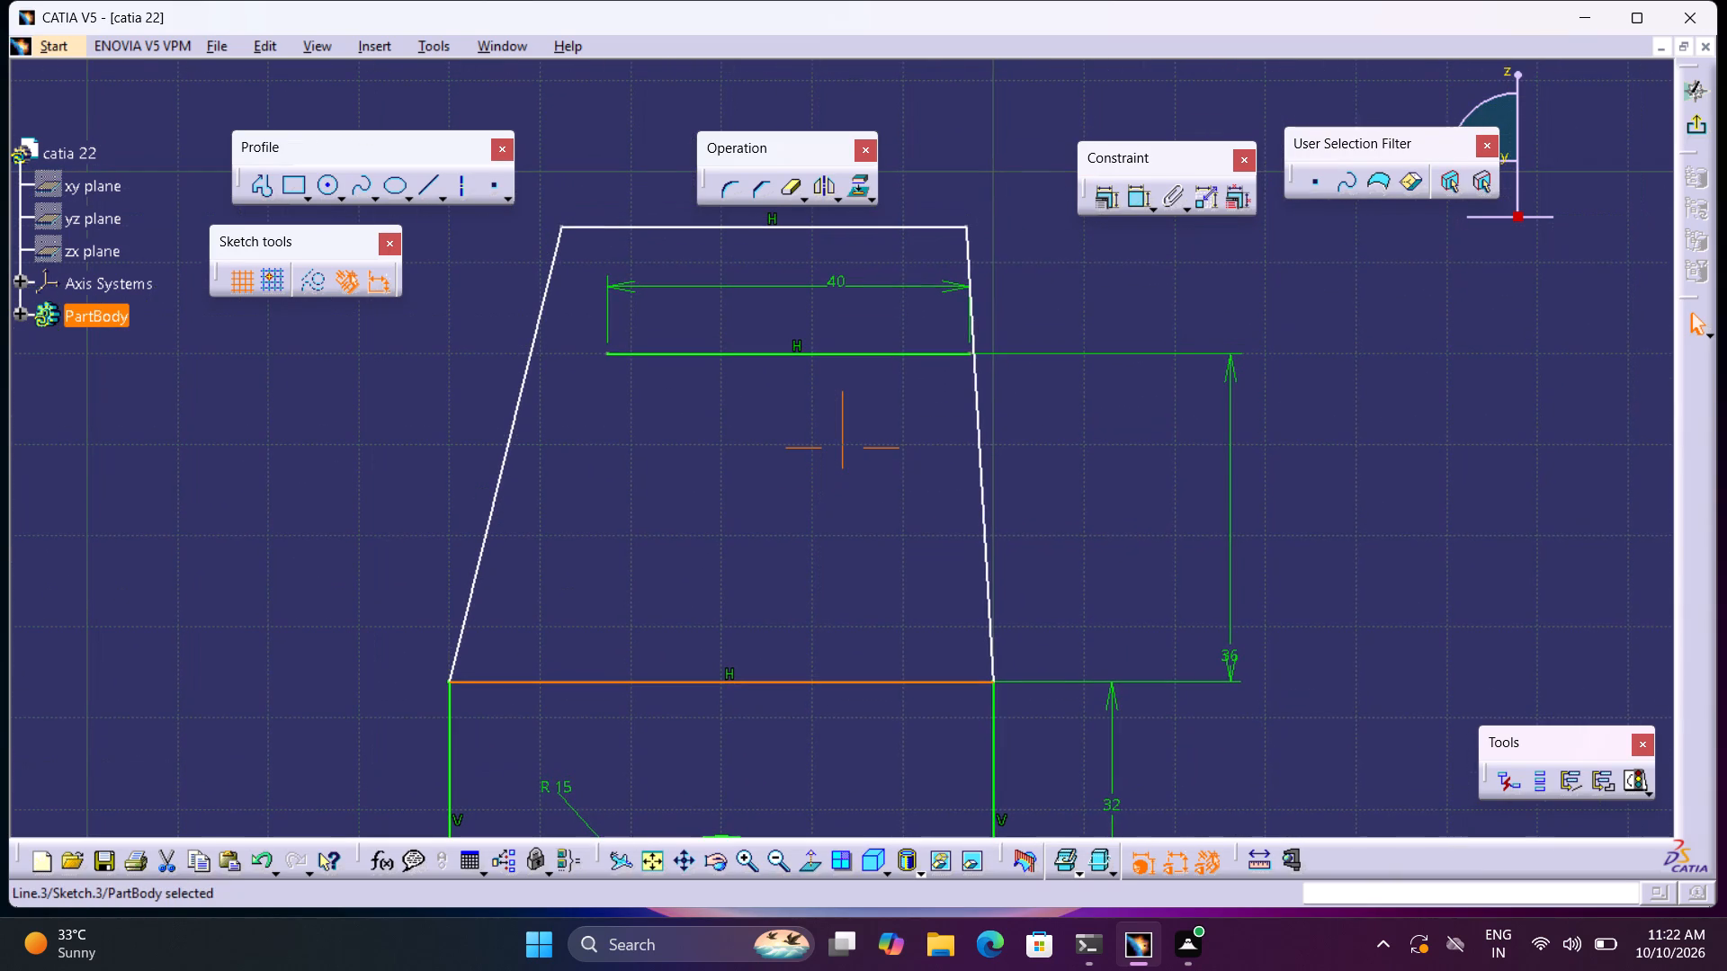
pyautogui.moveTo(827, 352); pyautogui.dragTo(810, 397)
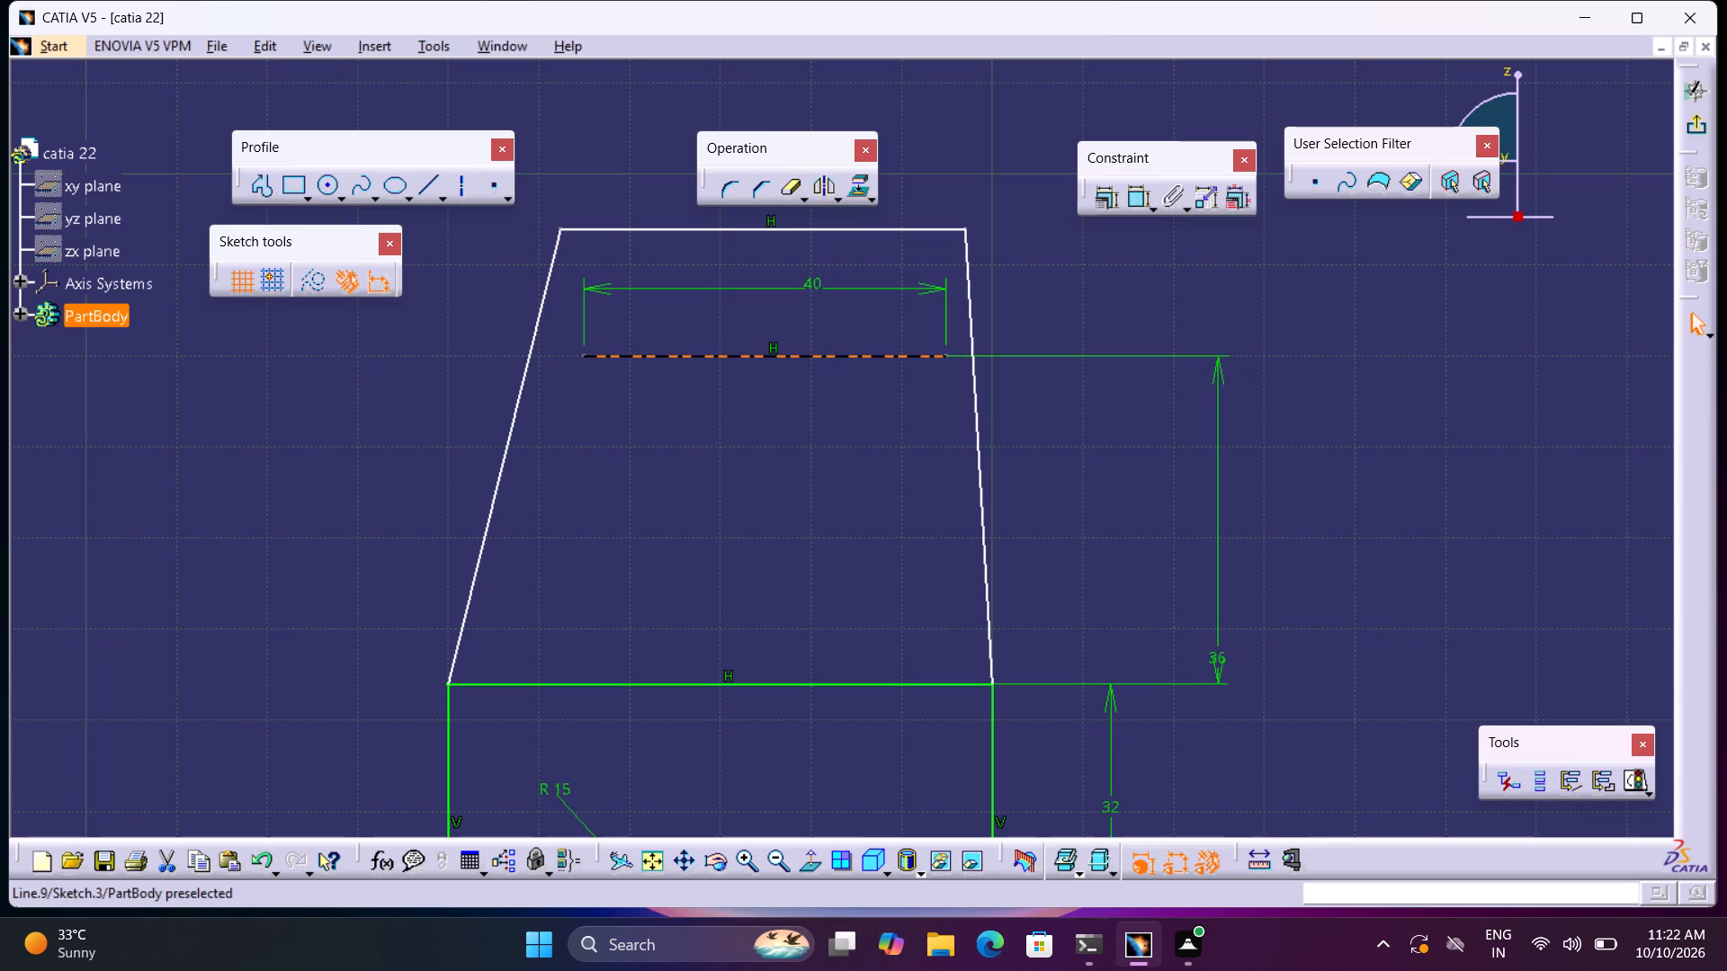
pyautogui.moveTo(810, 397); pyautogui.dragTo(785, 388)
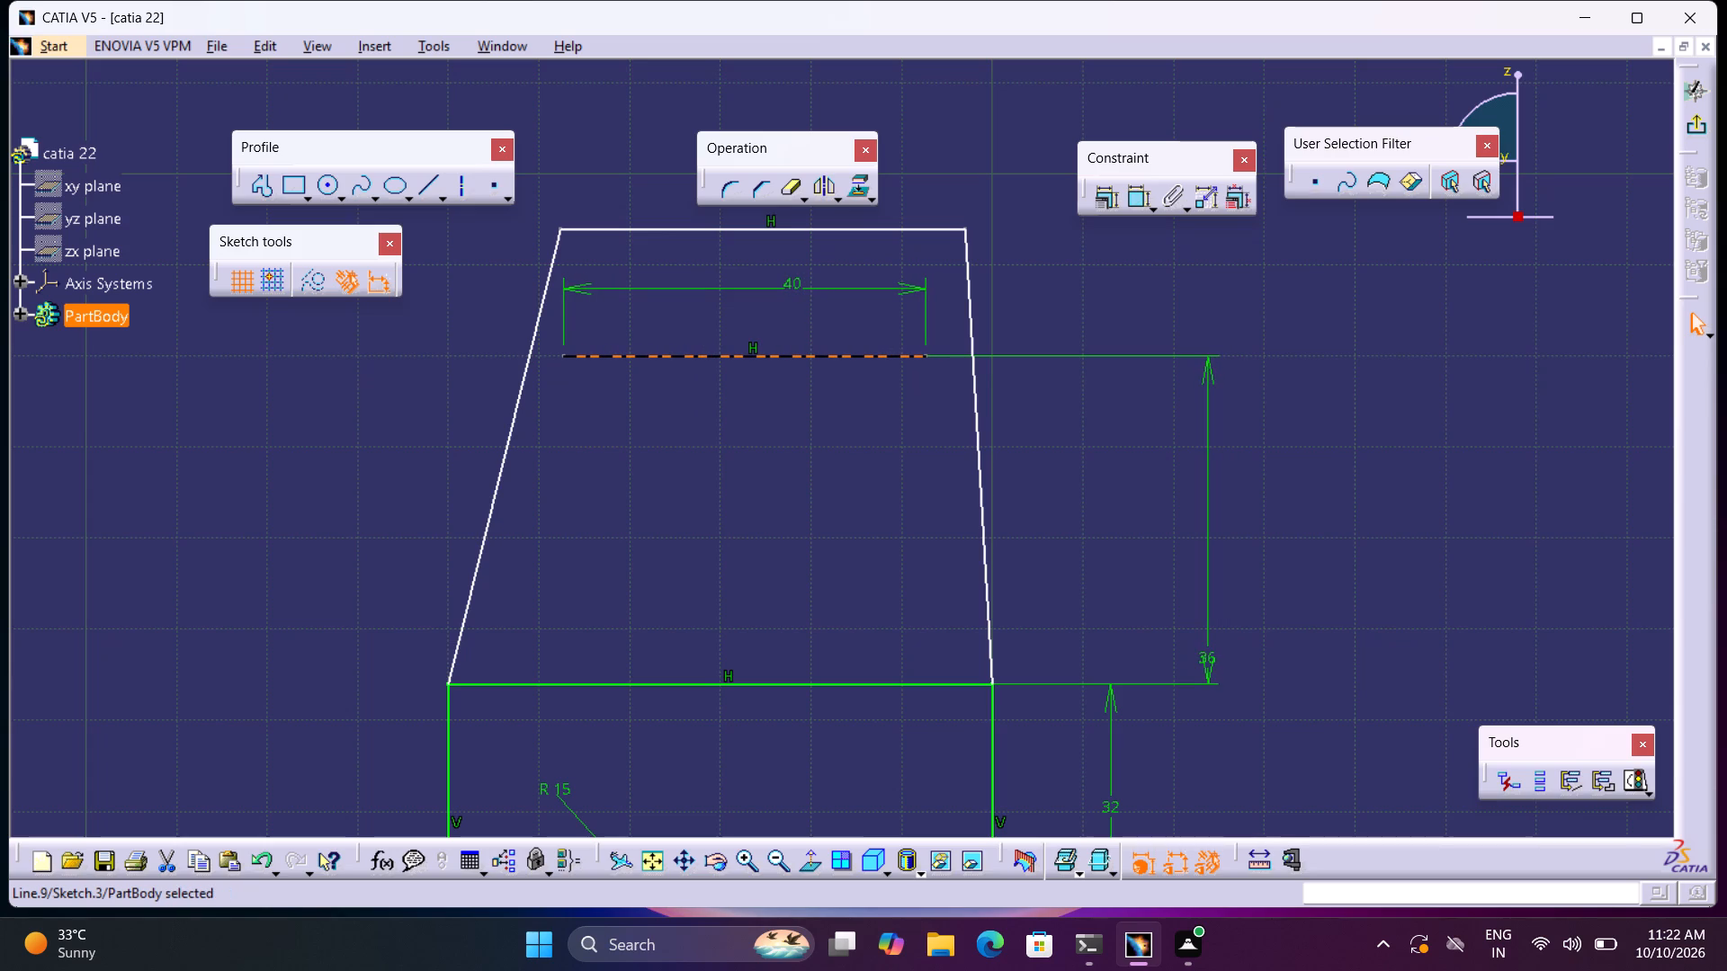
# Draw a vertical line about 5.6 mm long downward from the midpoint of the 40 mm horizontal line.
pyautogui.click(431, 186)
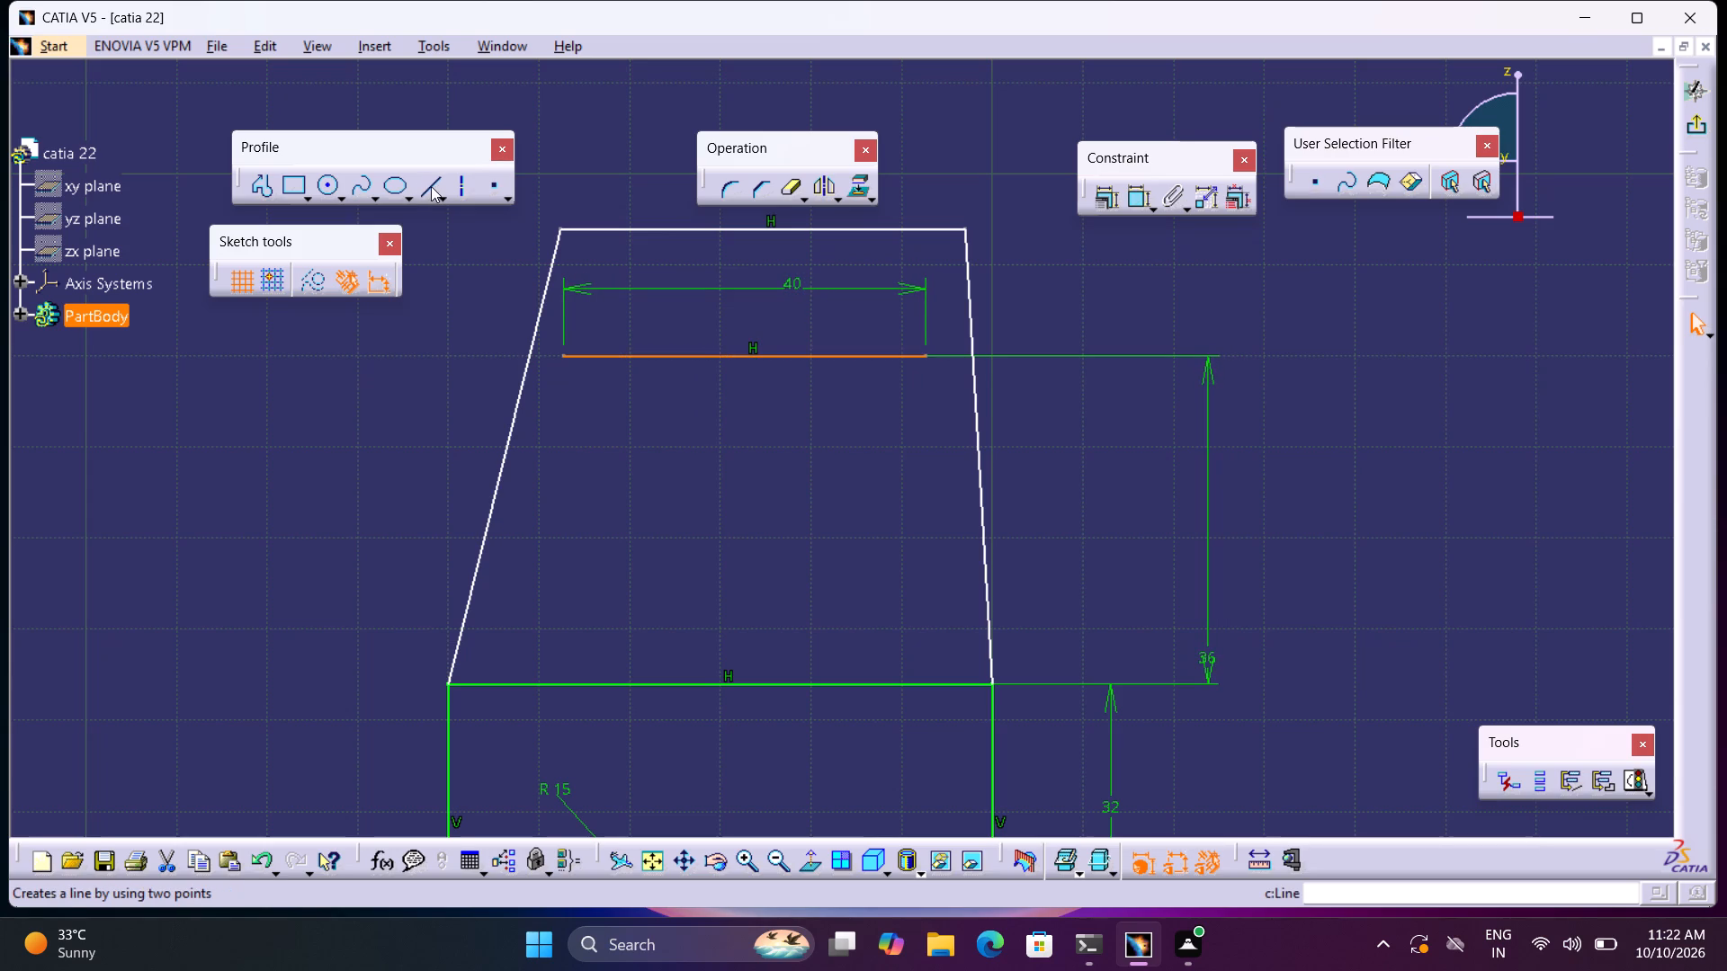
pyautogui.click(745, 352)
pyautogui.click(745, 407)
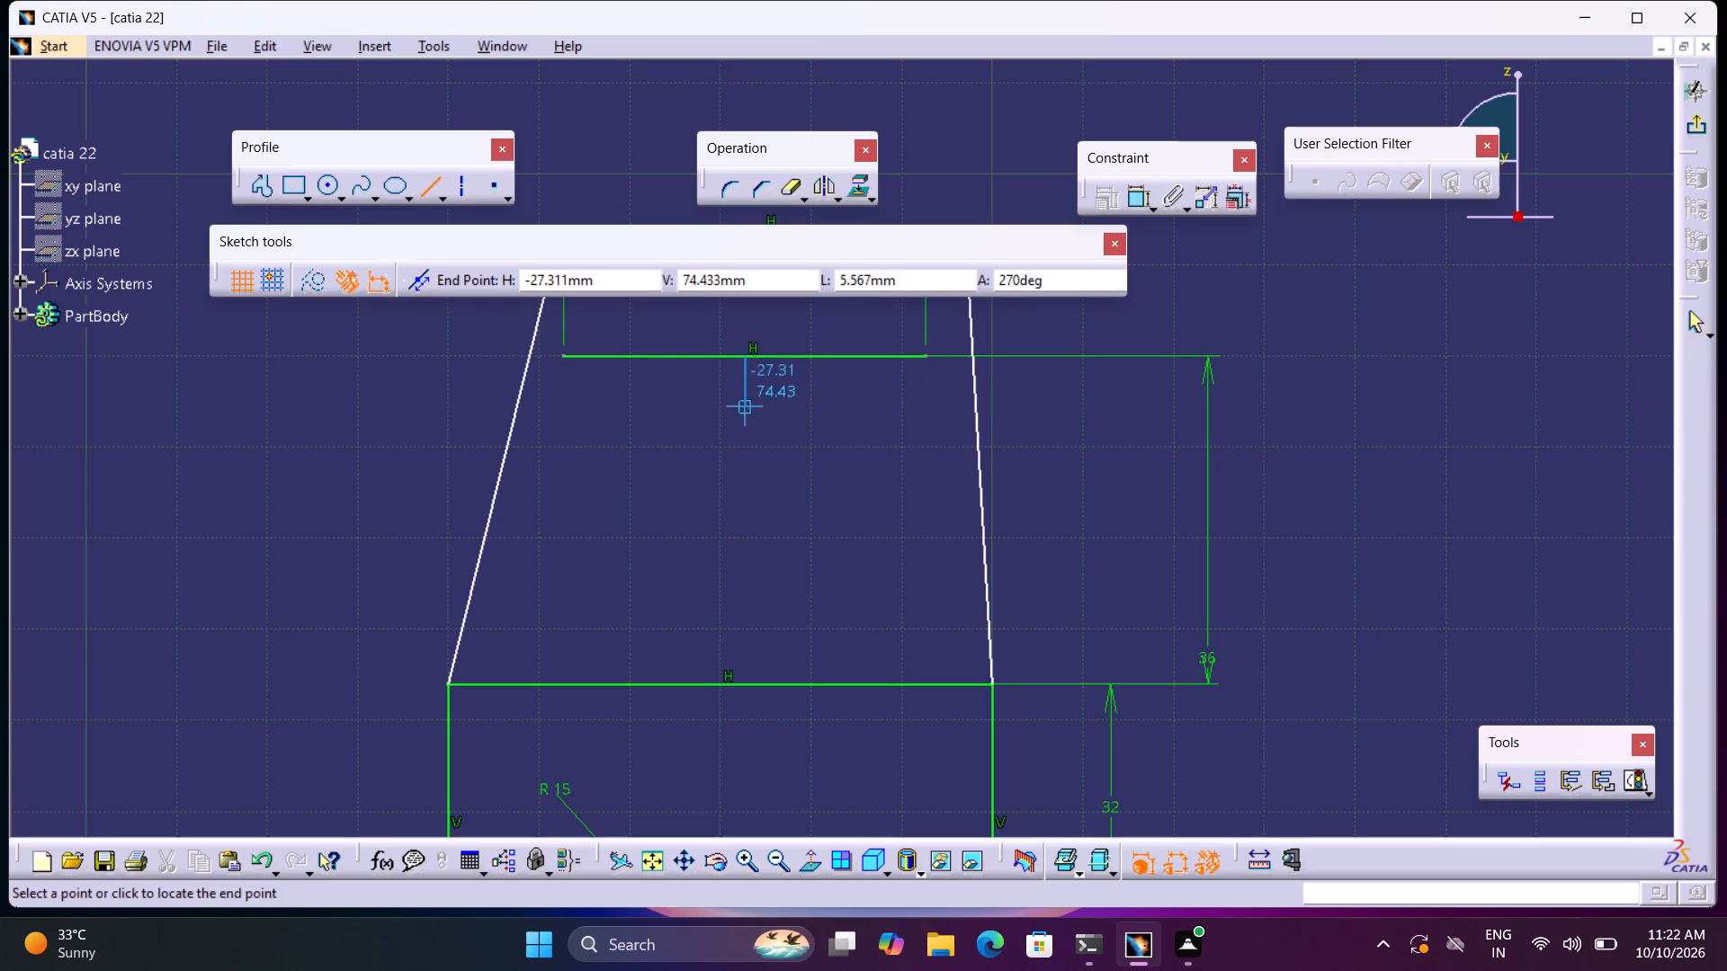
# Dimension the distance from the short vertical line to the profile's vertical side on the vertical axis and set it to 30 mm.
pyautogui.click(1132, 187)
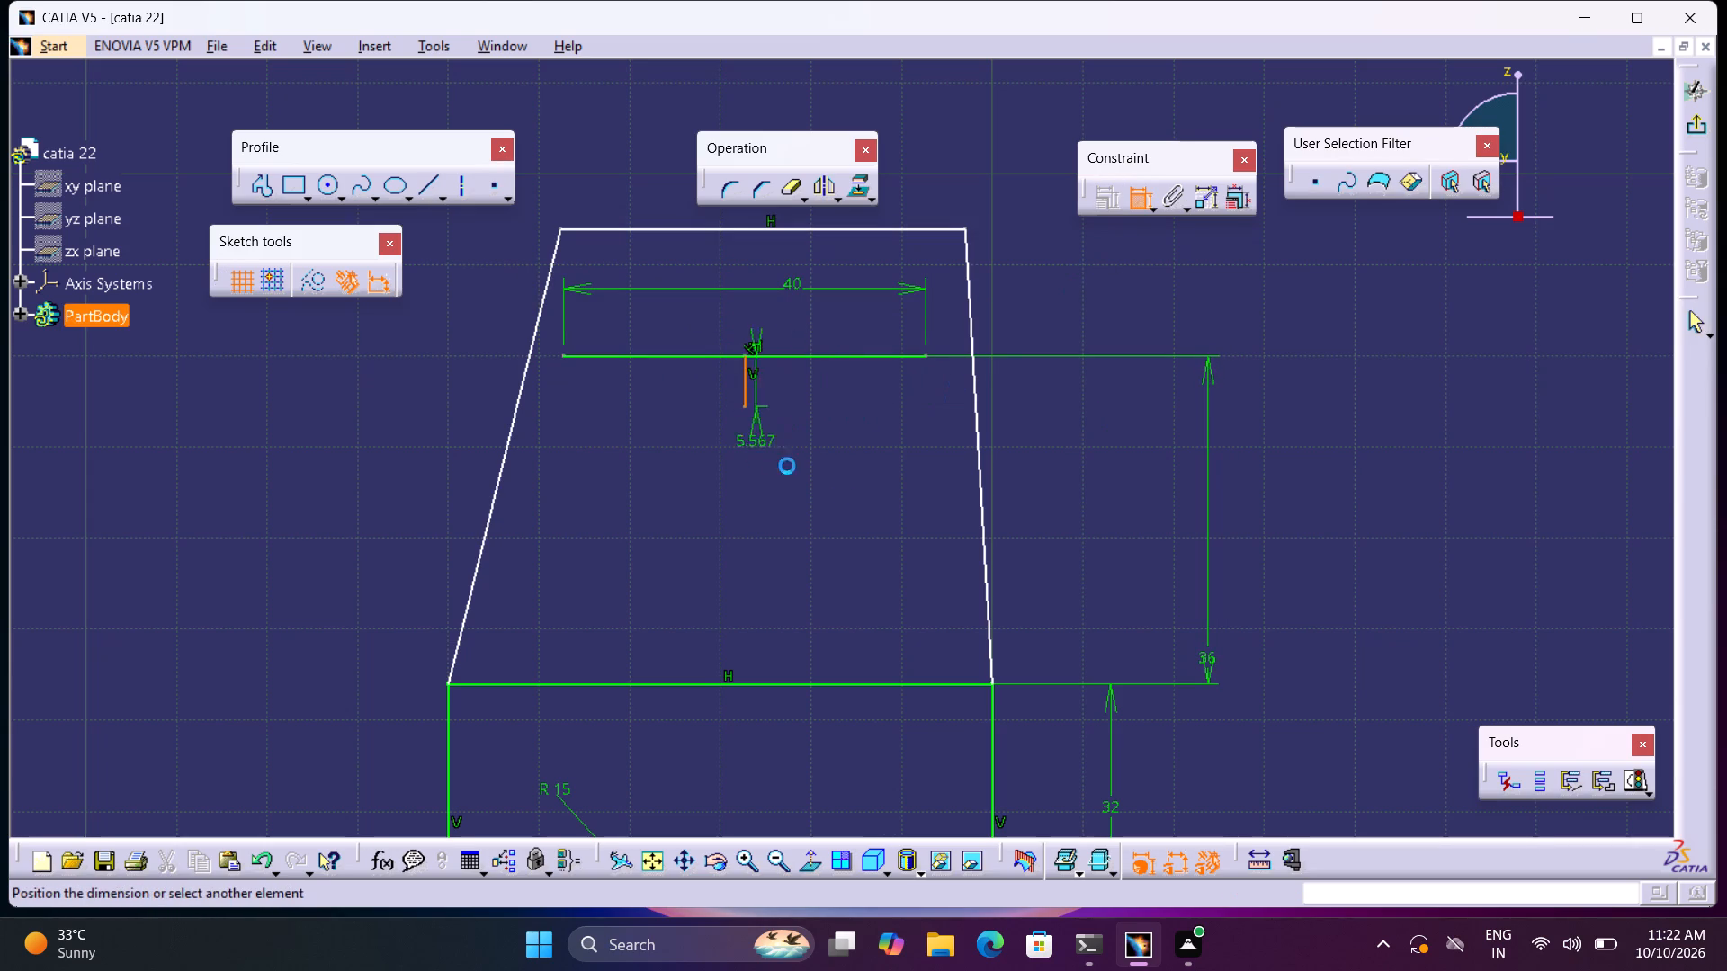
pyautogui.click(992, 712)
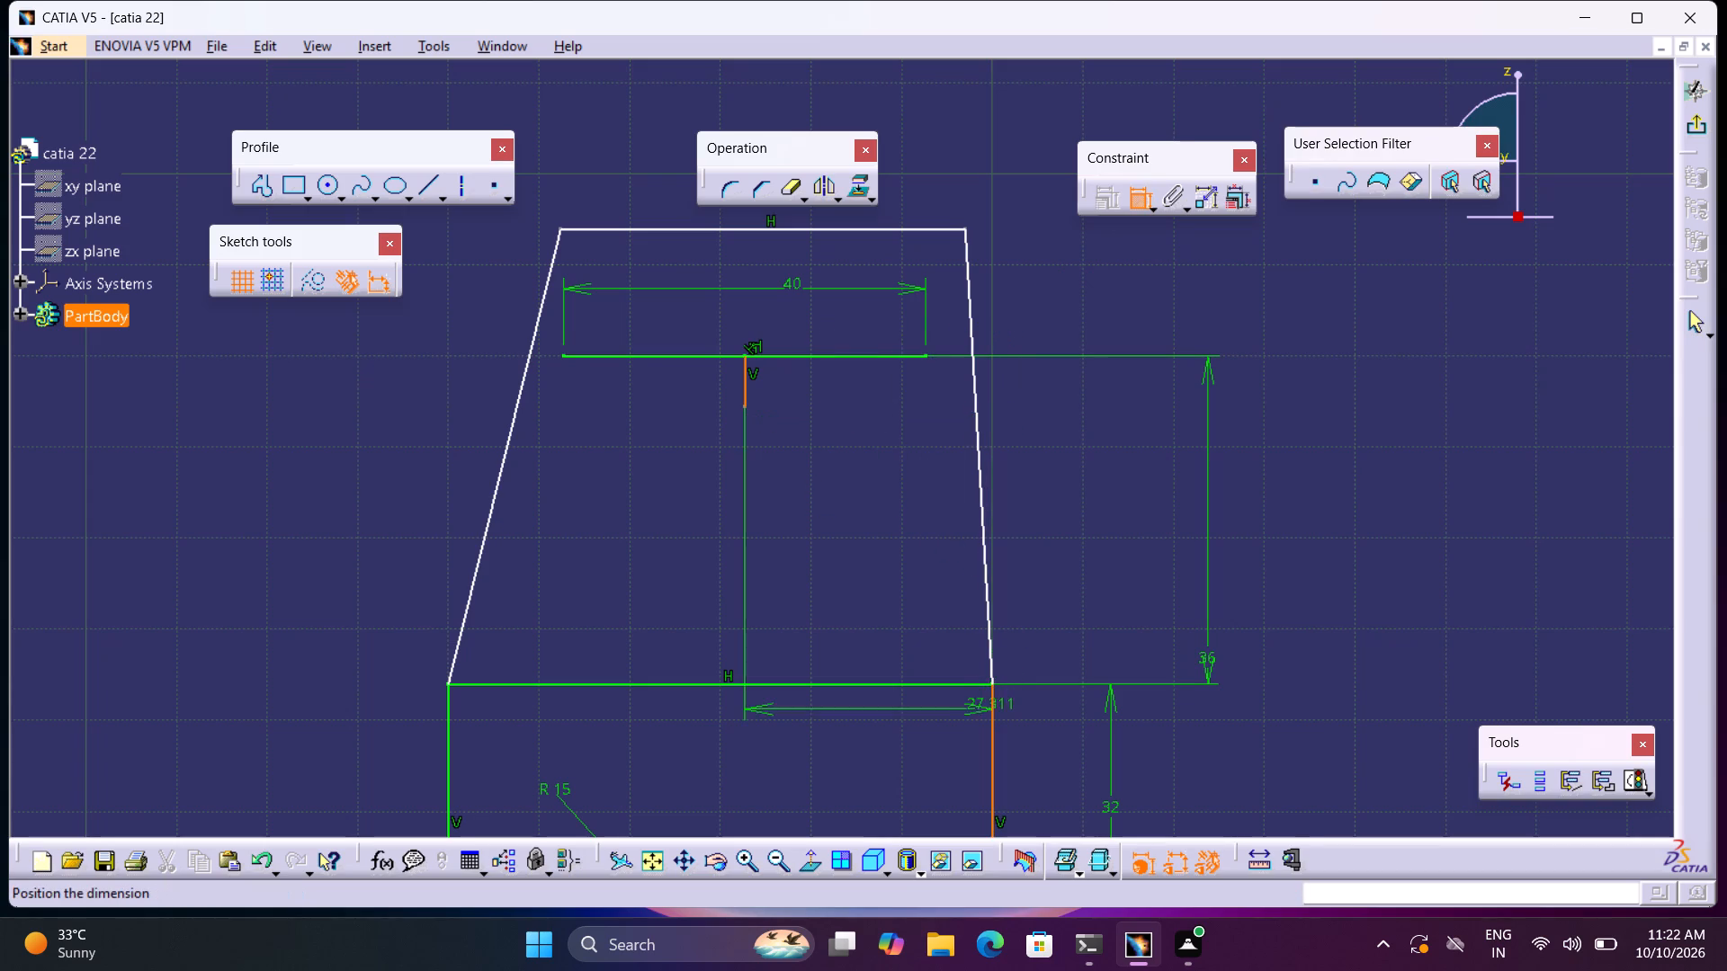
pyautogui.click(890, 583)
pyautogui.doubleClick(899, 575)
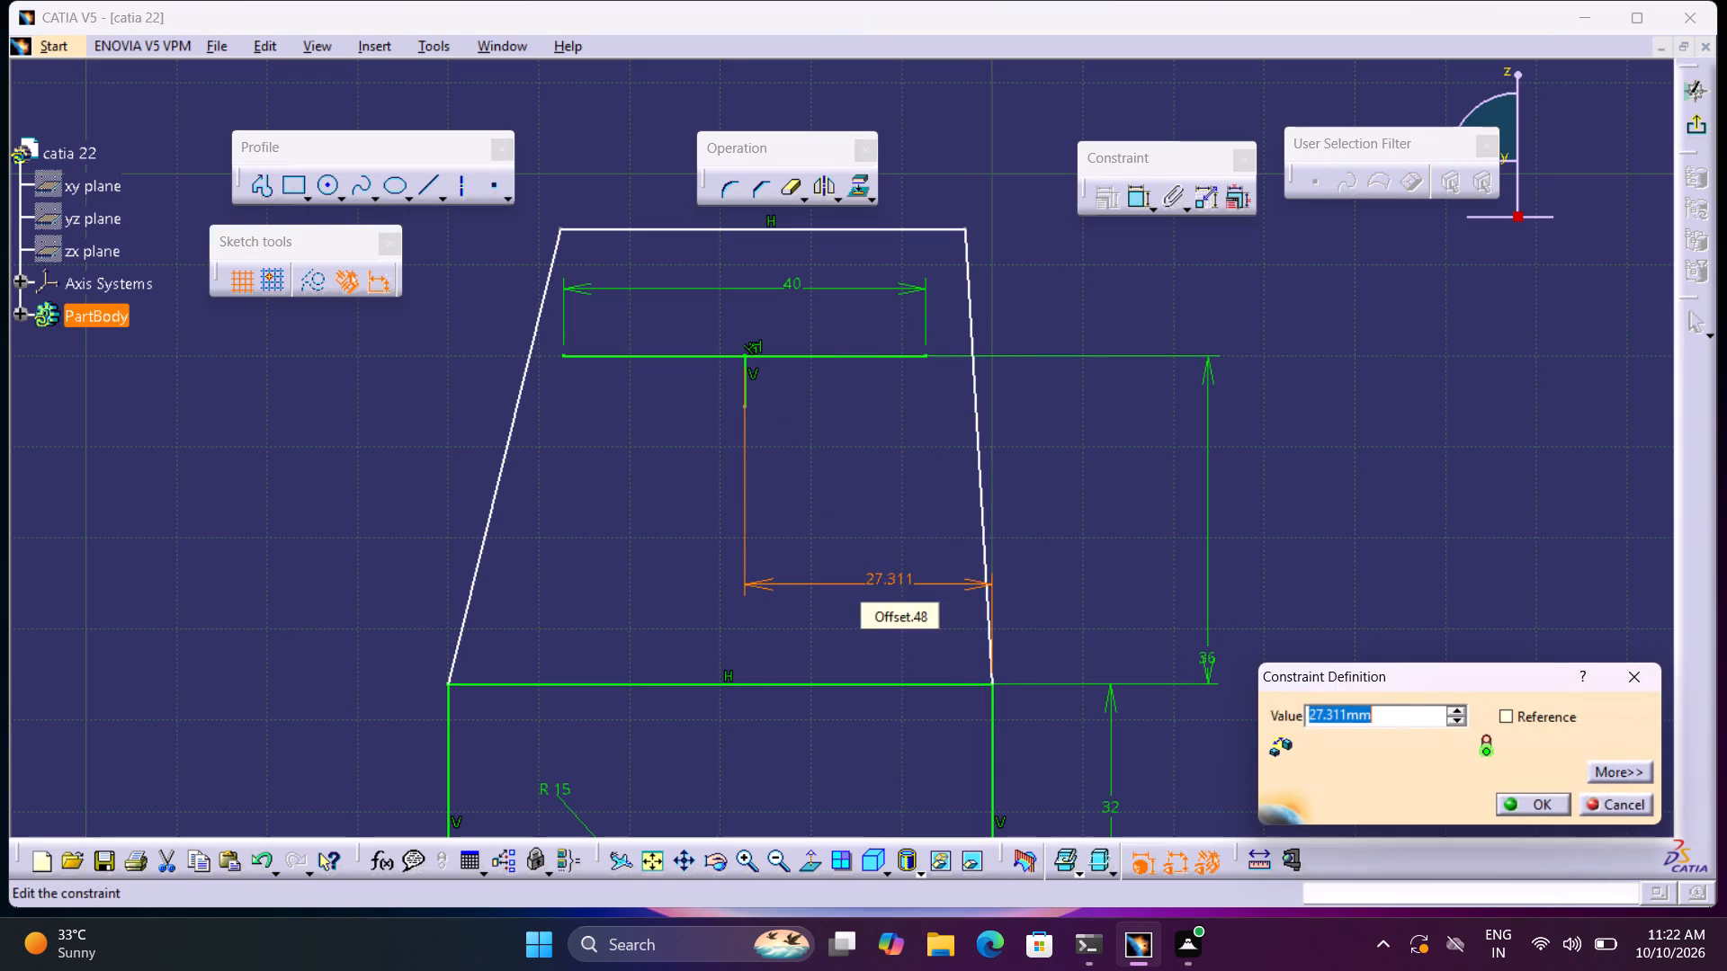
pyautogui.moveTo(908, 610); pyautogui.dragTo(922, 346, button='middle')
pyautogui.middleClick(922, 346)
pyautogui.press('3')
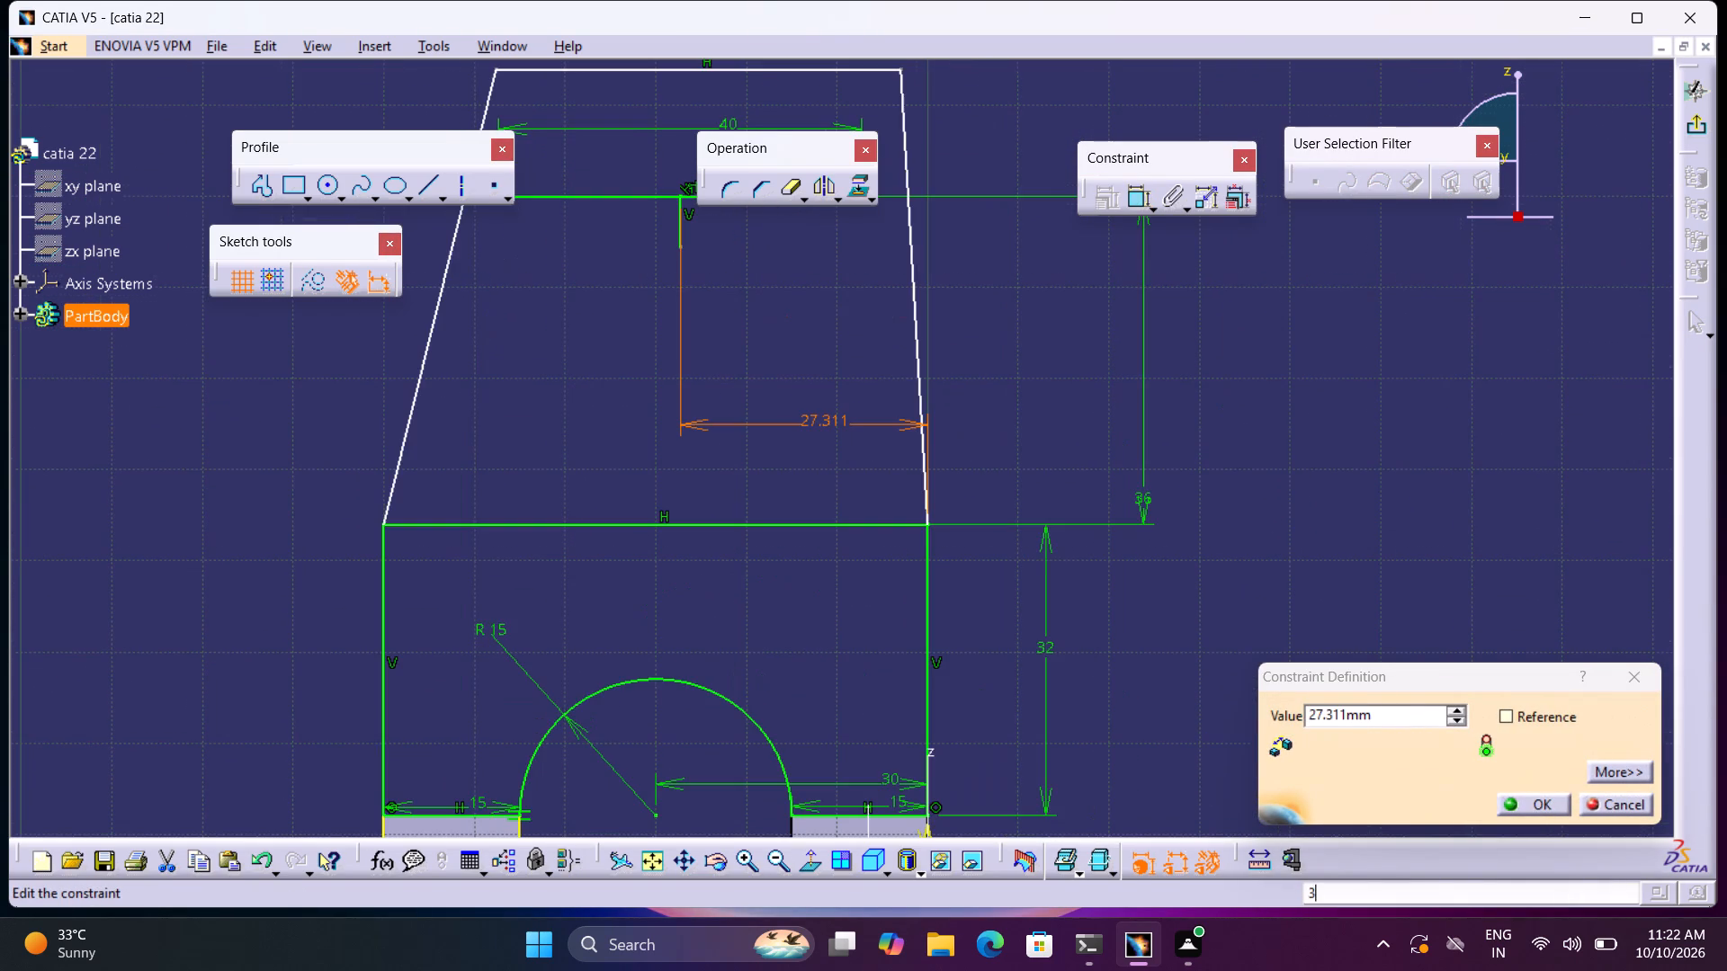
pyautogui.moveTo(1385, 712); pyautogui.dragTo(1351, 722)
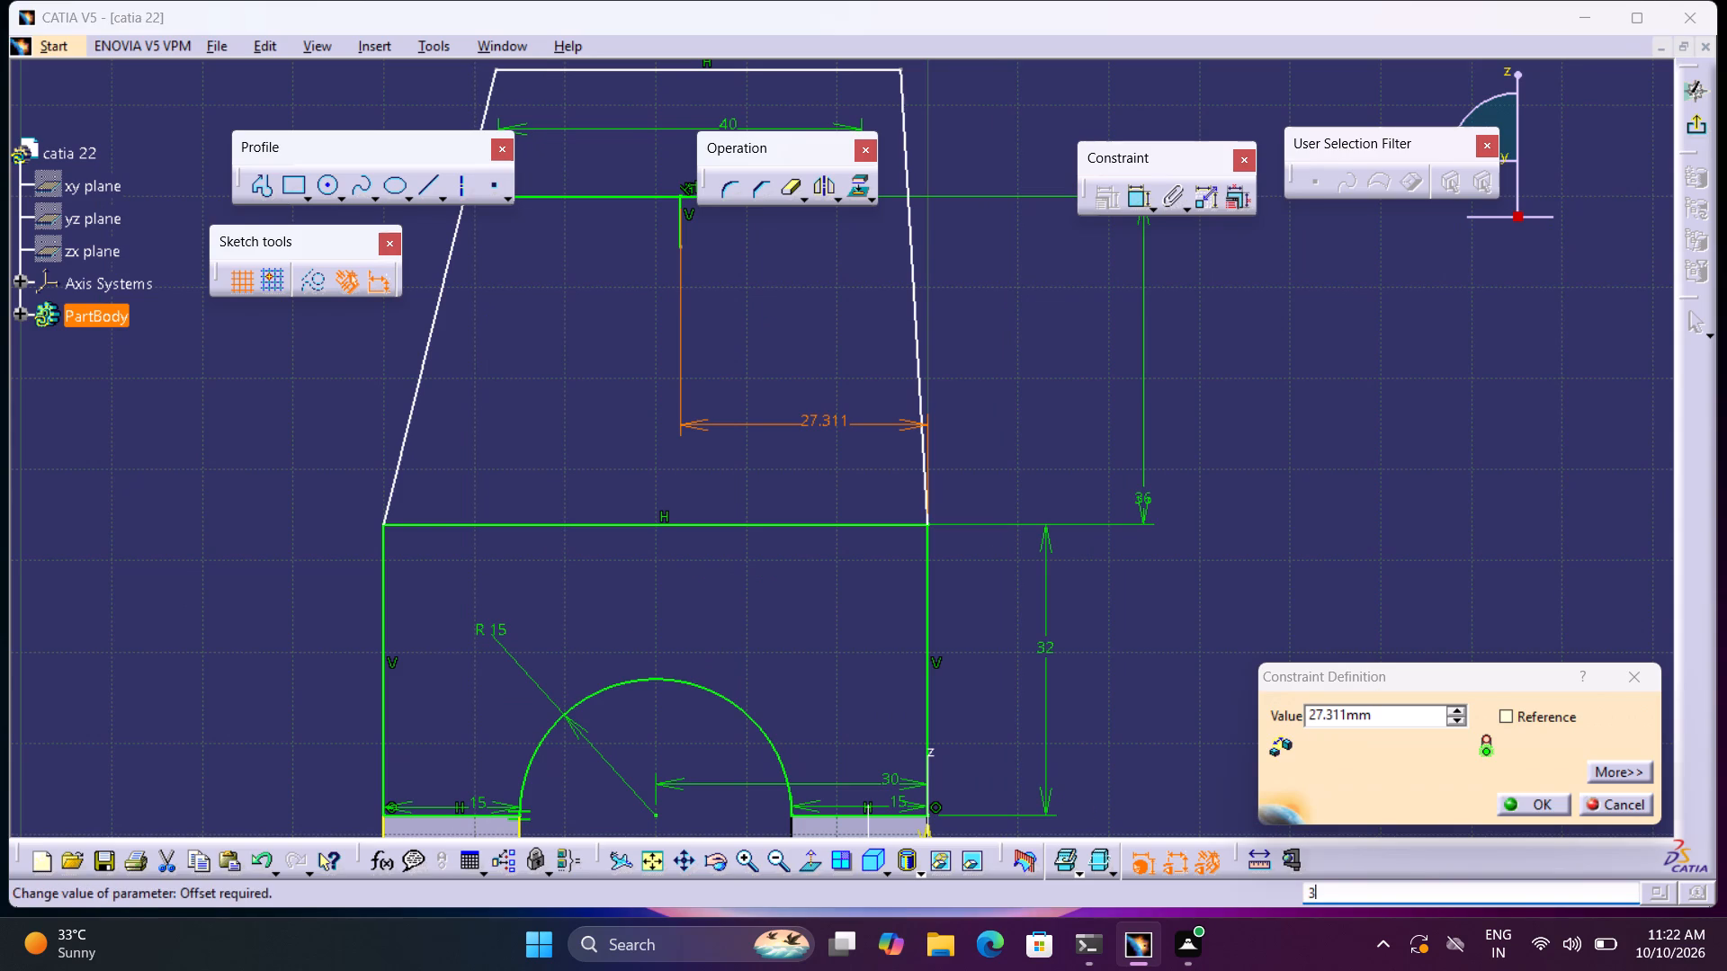
pyautogui.moveTo(1351, 722); pyautogui.dragTo(1122, 767)
pyautogui.press('3')
pyautogui.press('0')
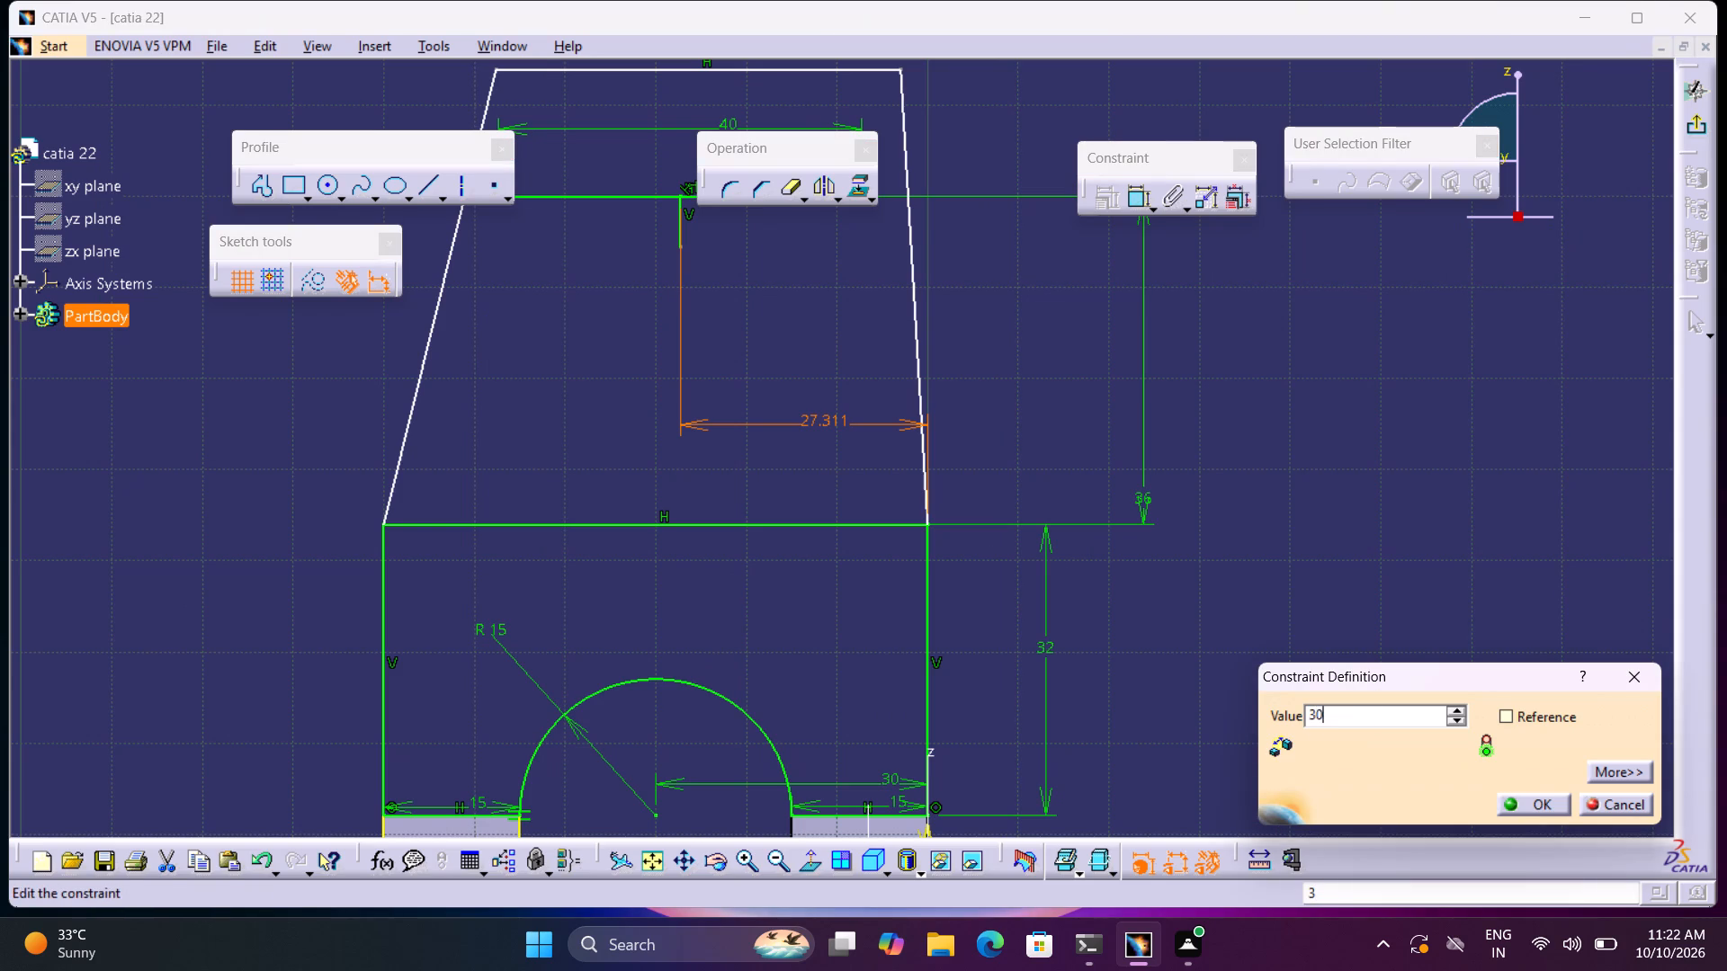
pyautogui.press('Return')
pyautogui.moveTo(831, 421); pyautogui.dragTo(876, 495, button='middle')
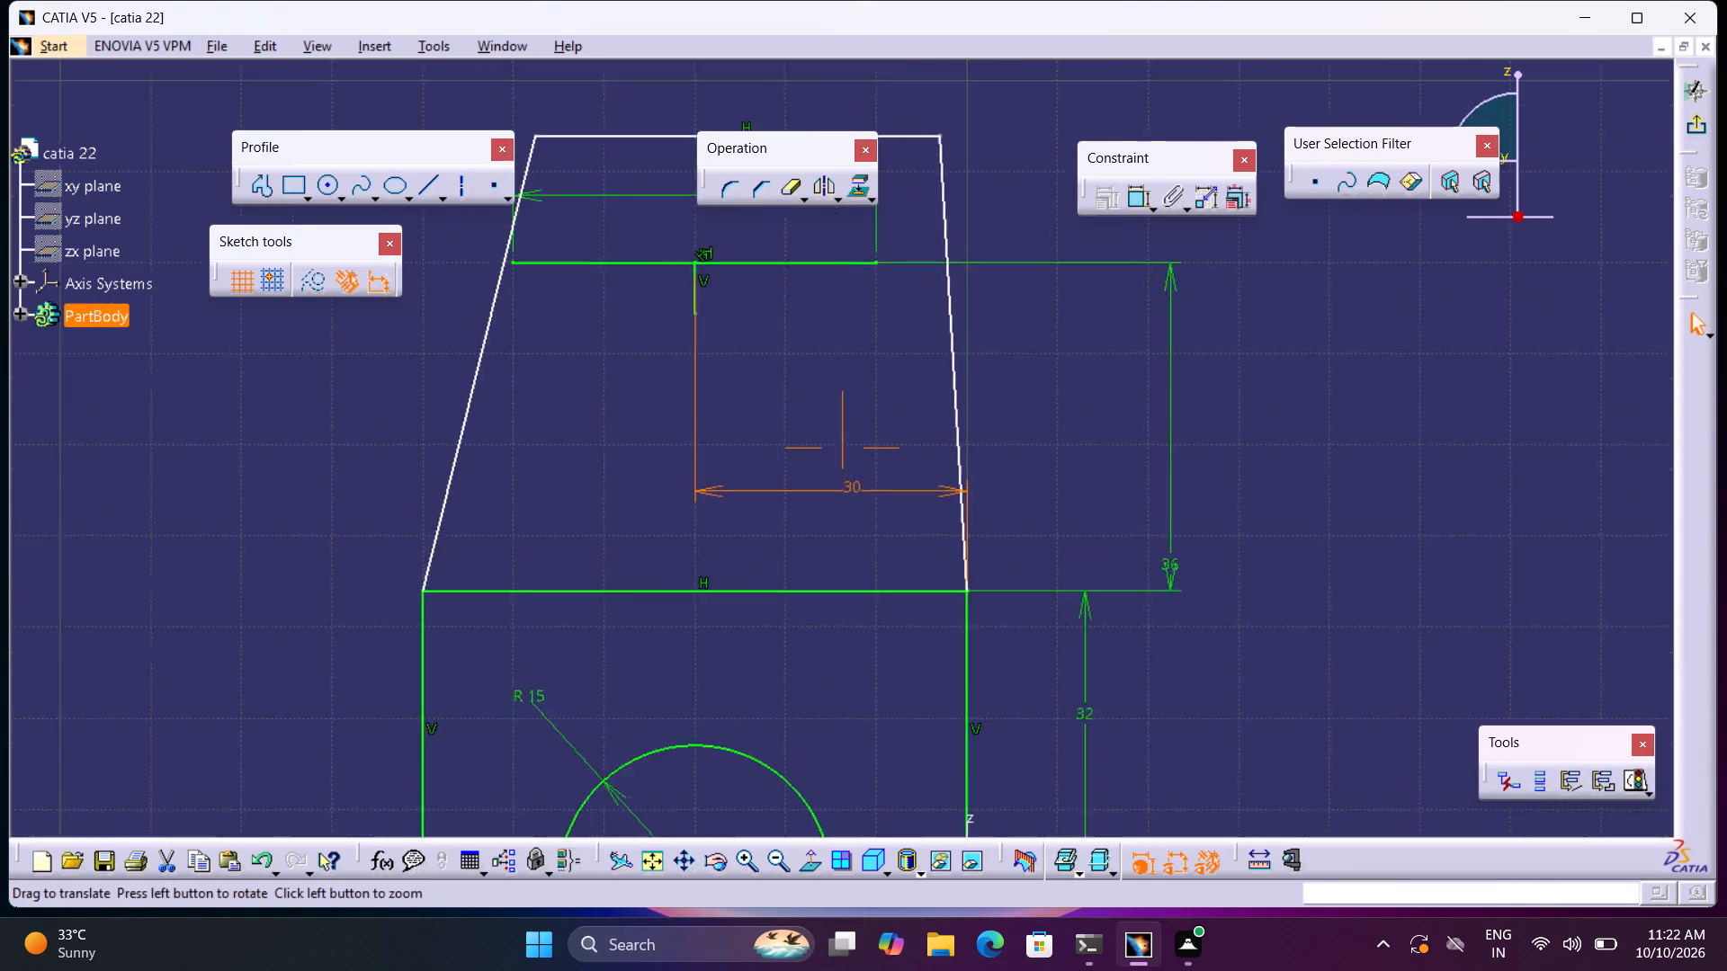
pyautogui.moveTo(876, 495); pyautogui.dragTo(922, 676, button='middle')
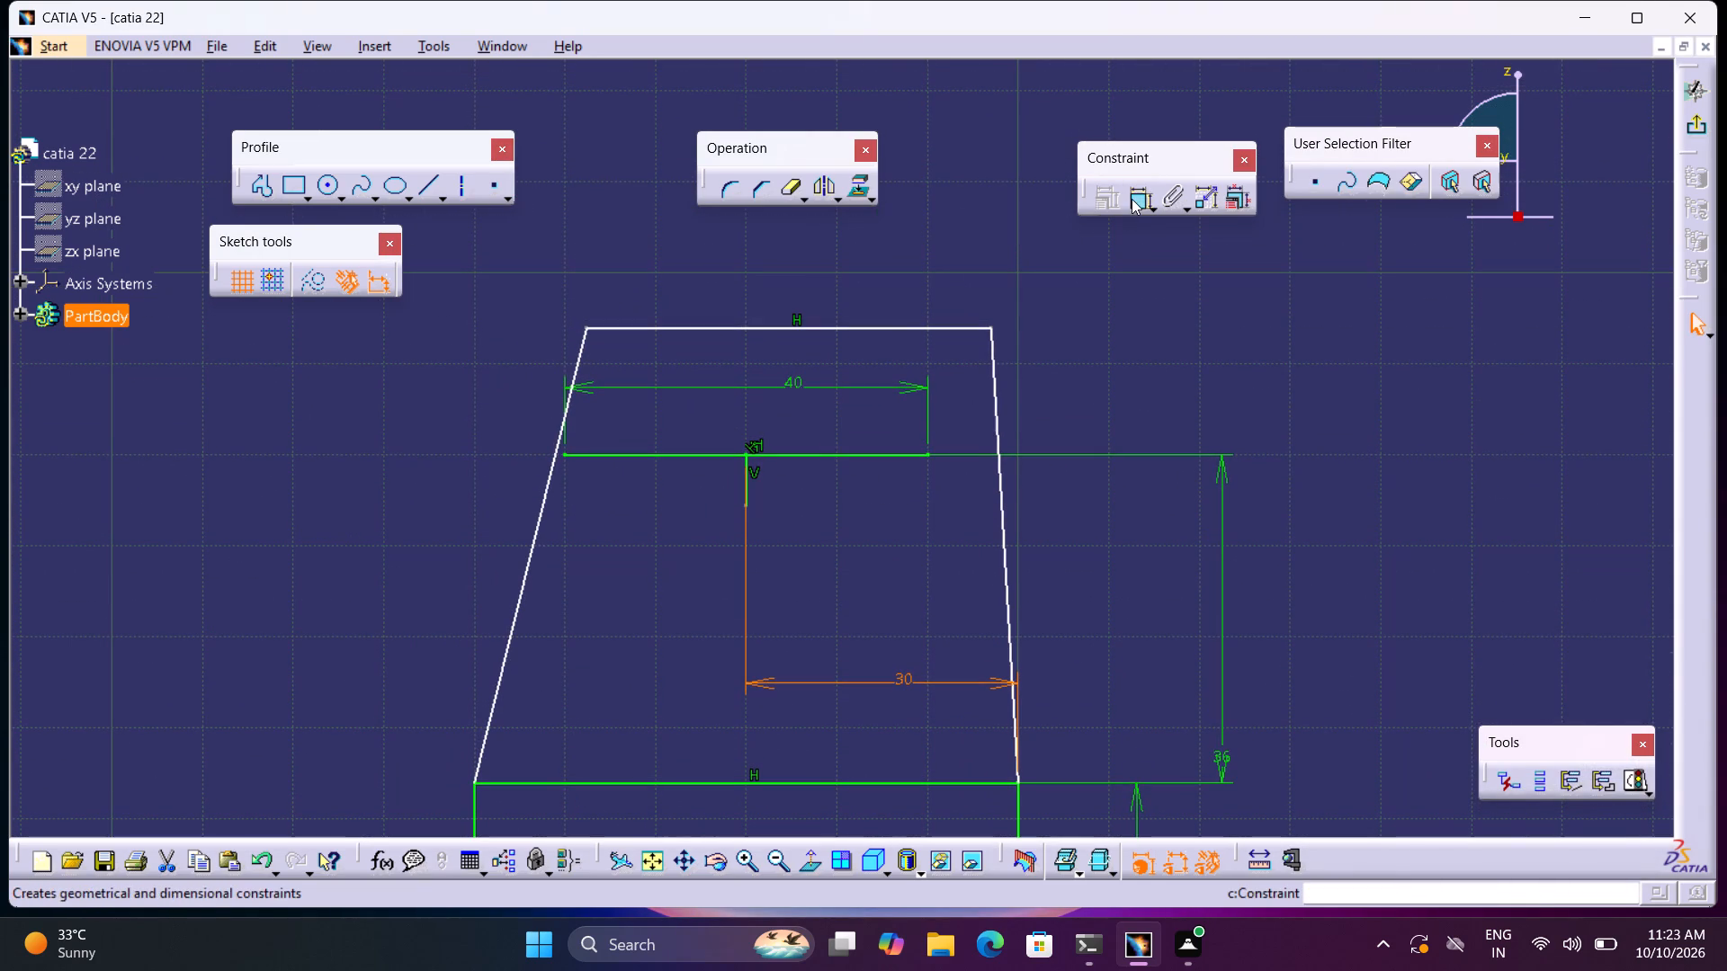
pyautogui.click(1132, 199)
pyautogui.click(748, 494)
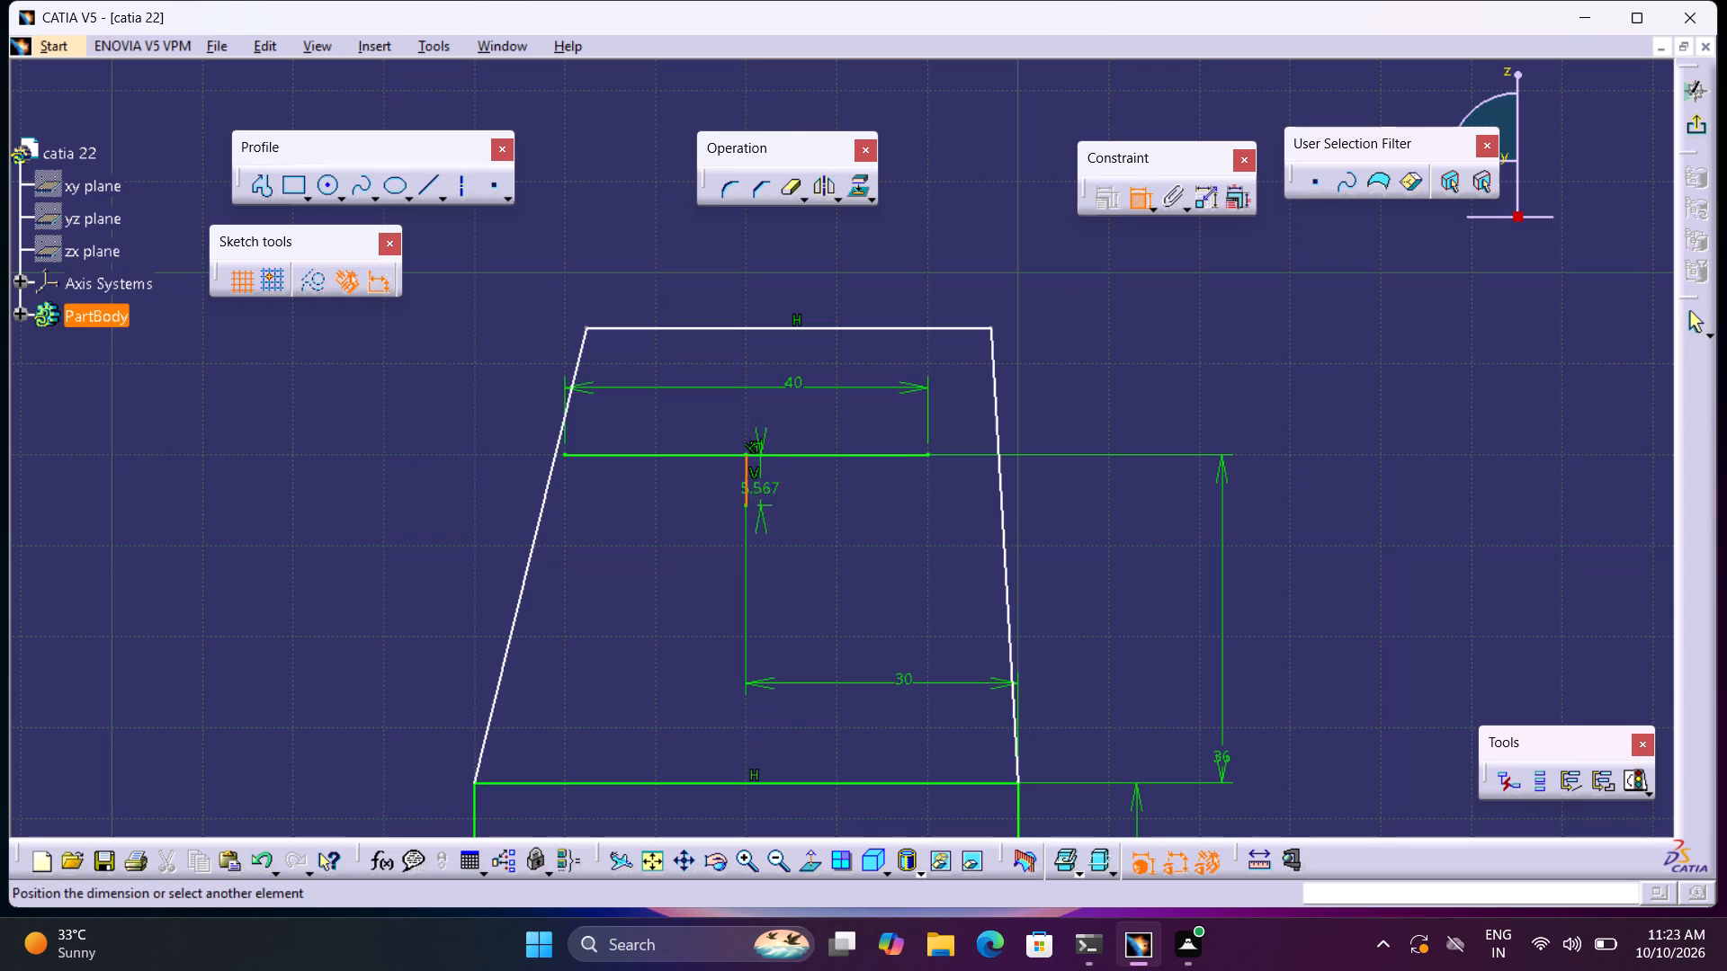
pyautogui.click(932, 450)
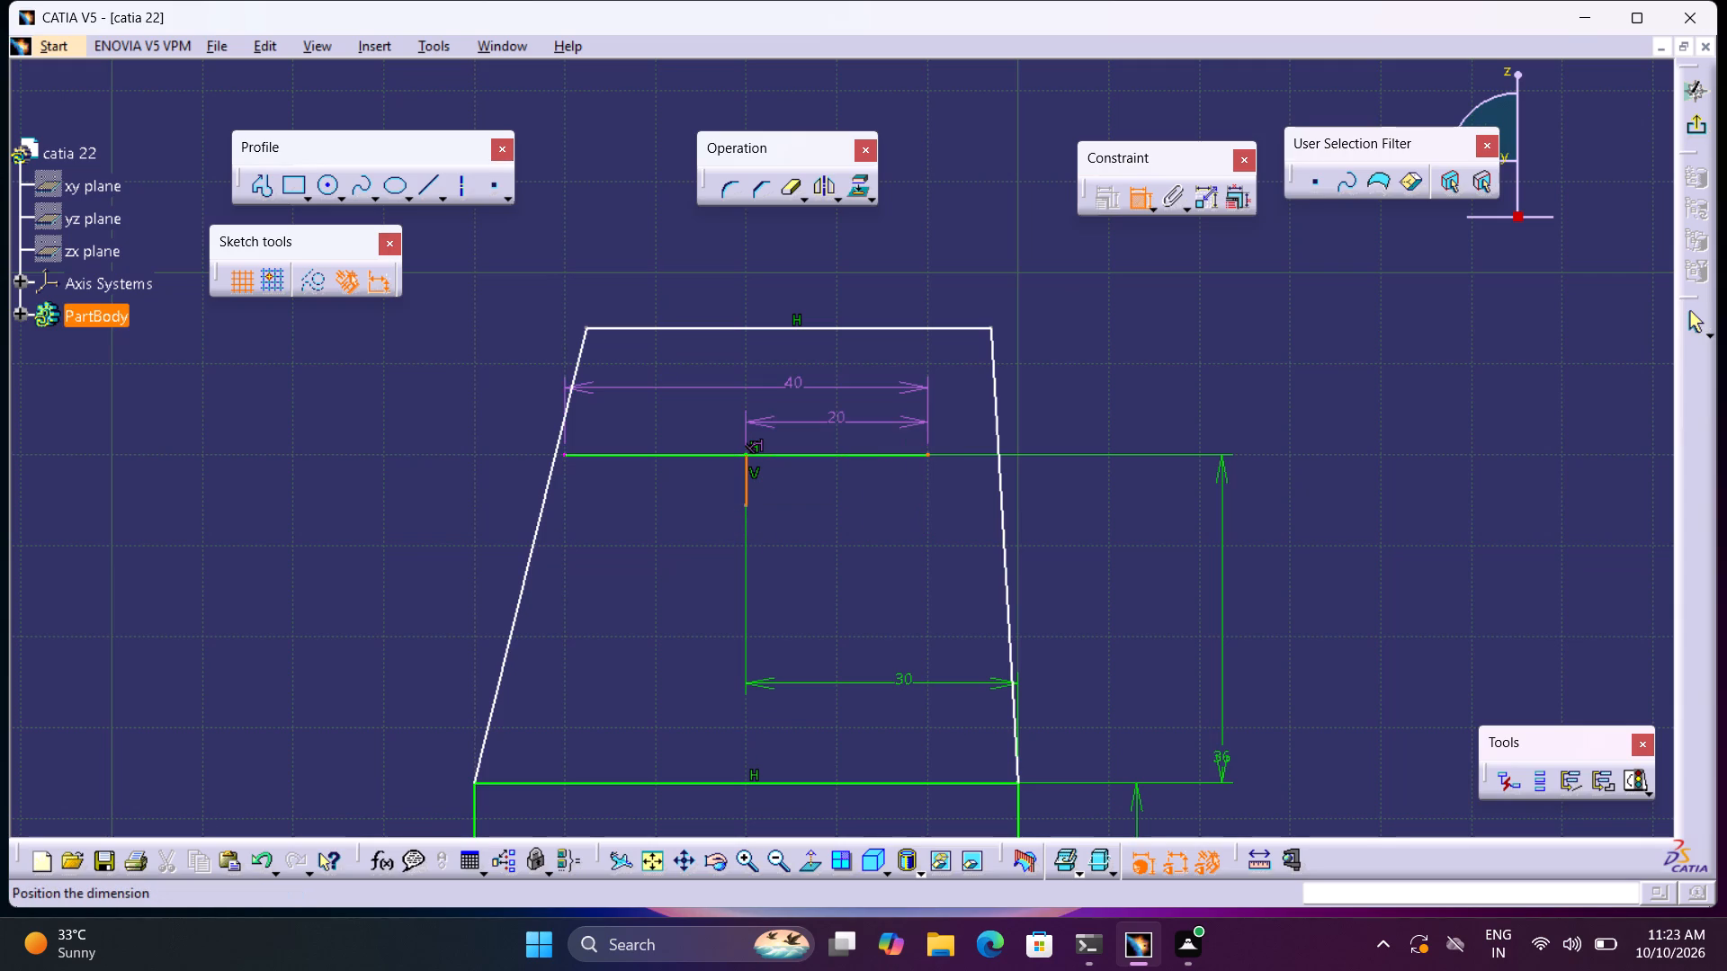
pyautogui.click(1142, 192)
# Make the trapezoid's upper corner nearest the vertical axis coincident with the adjacent endpoint of the 40 mm horizontal line.
pyautogui.moveTo(1120, 645); pyautogui.dragTo(1096, 499, button='middle')
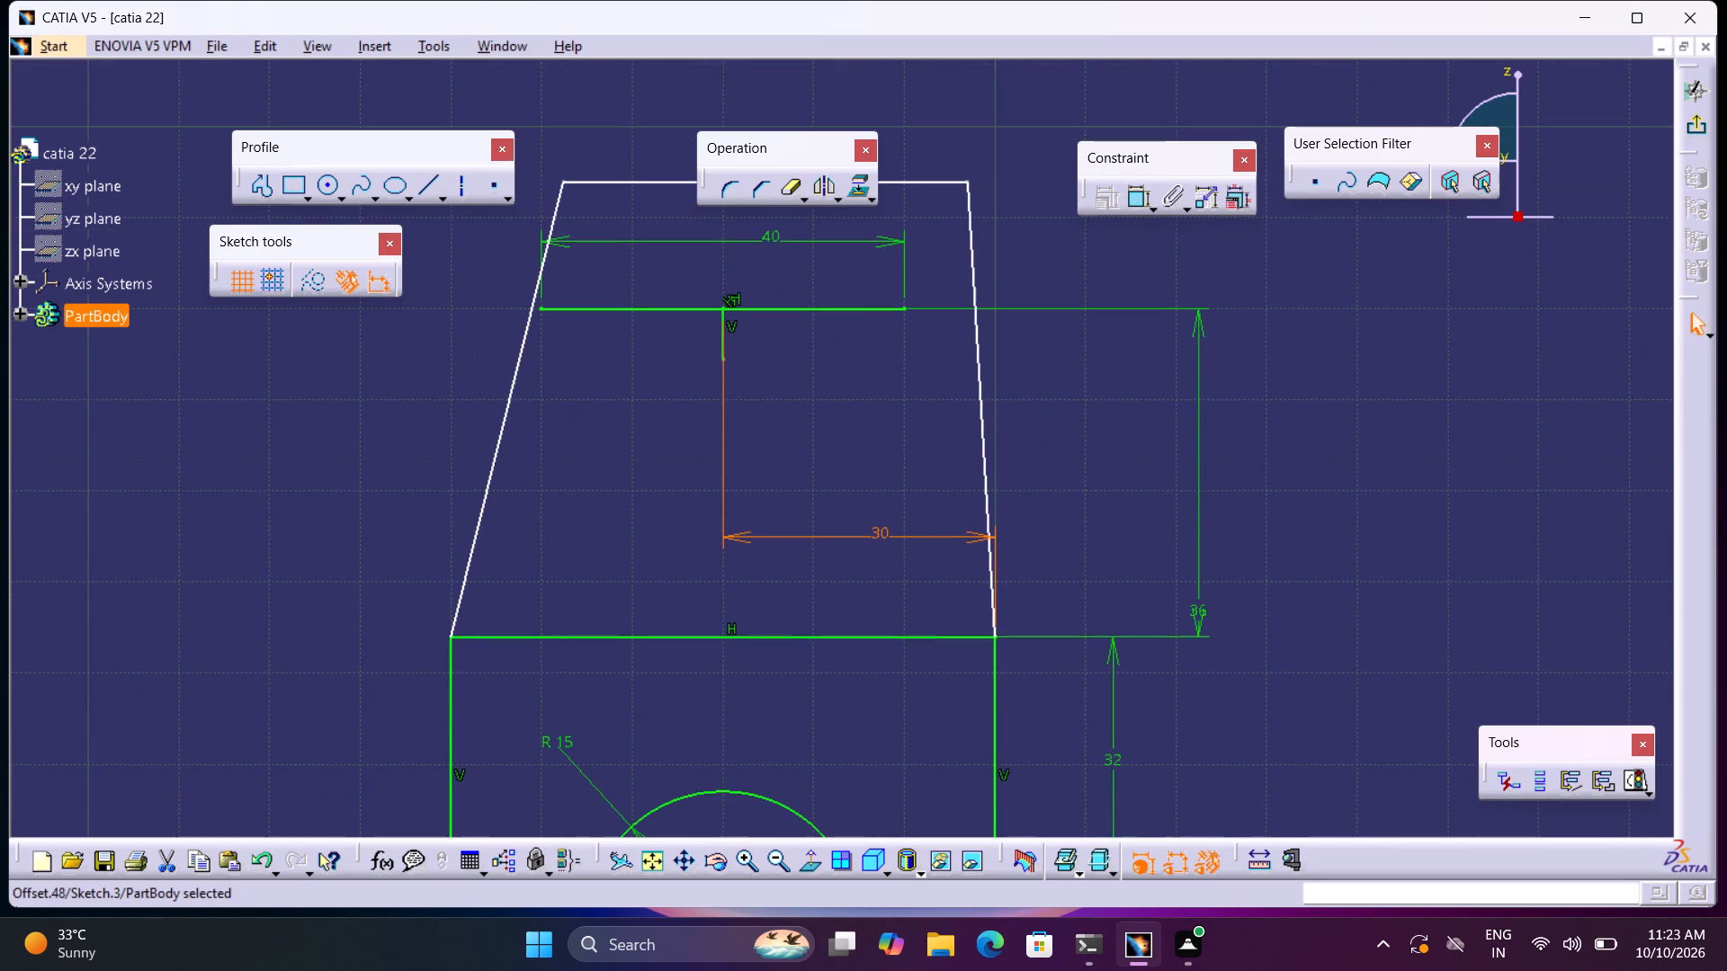
pyautogui.moveTo(1021, 269); pyautogui.dragTo(997, 377, button='middle')
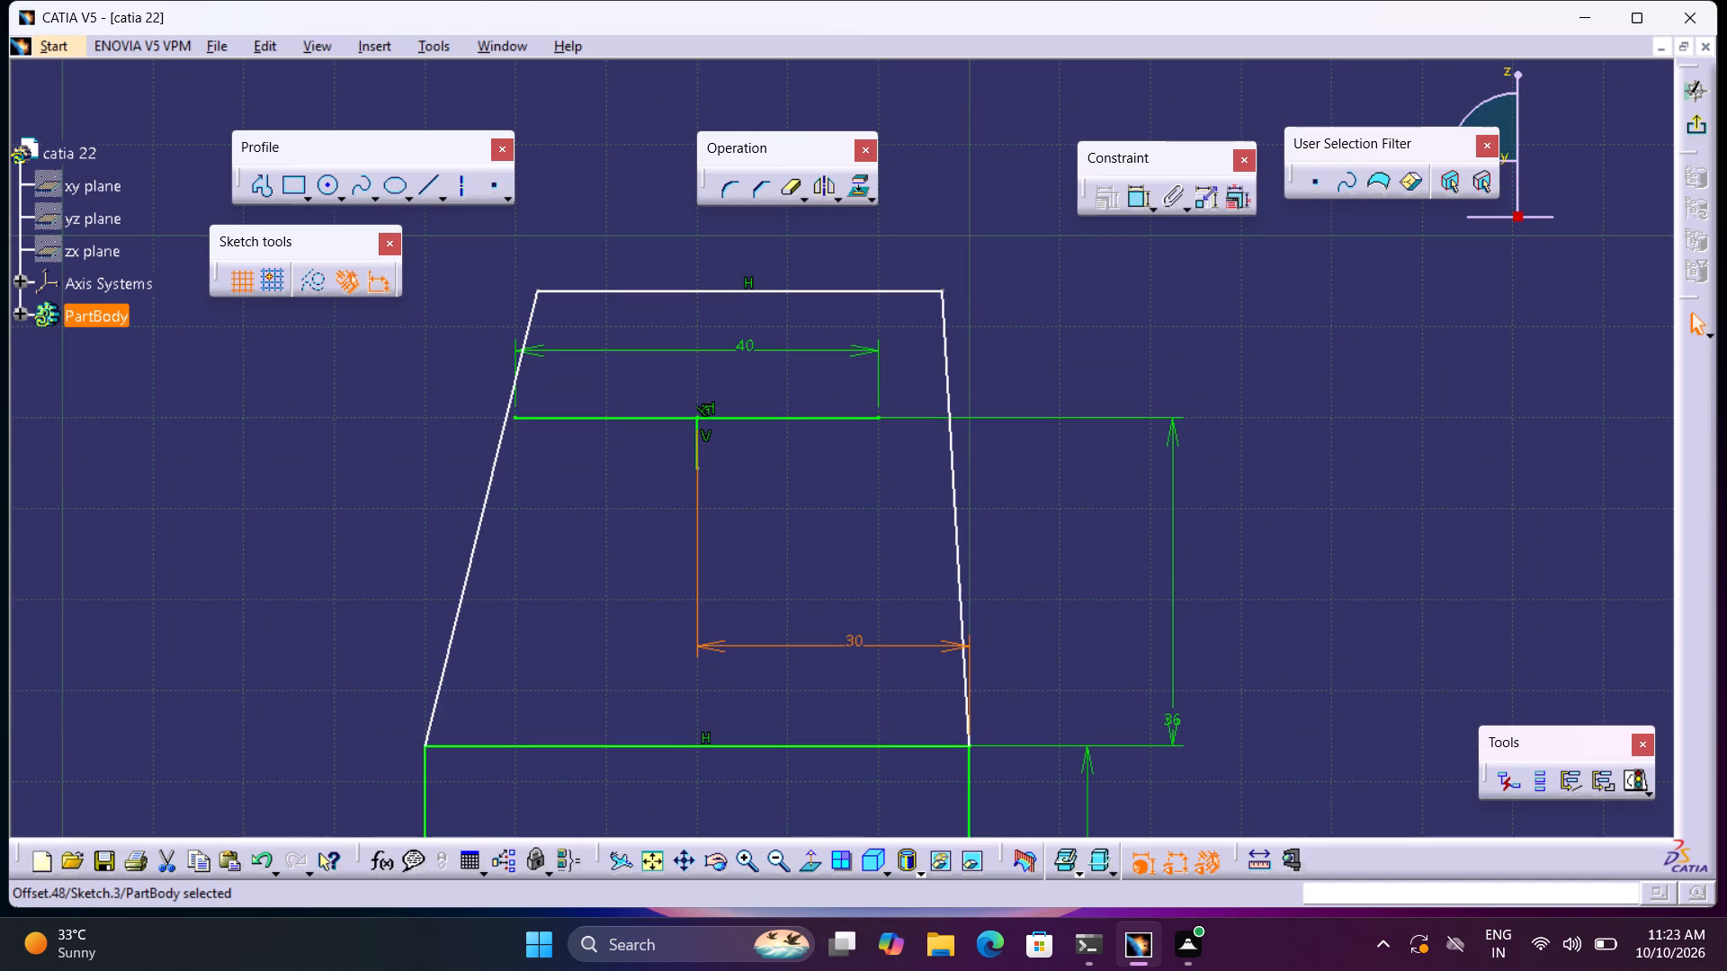
pyautogui.click(944, 288)
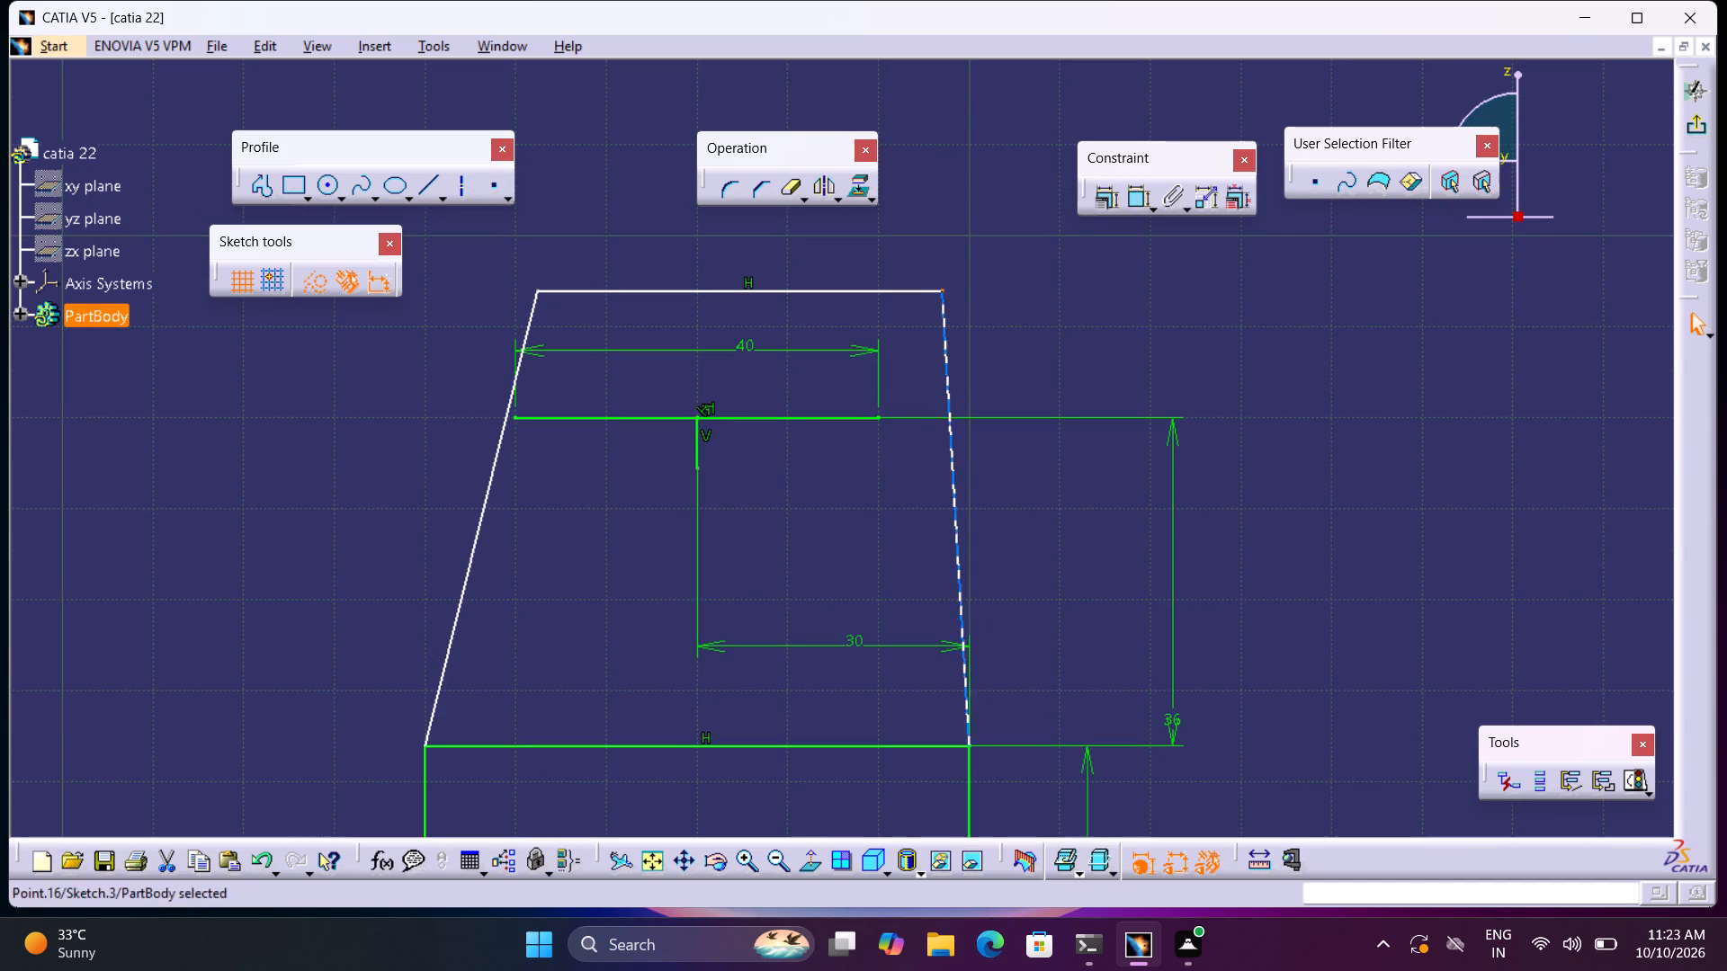
pyautogui.doubleClick(1136, 186)
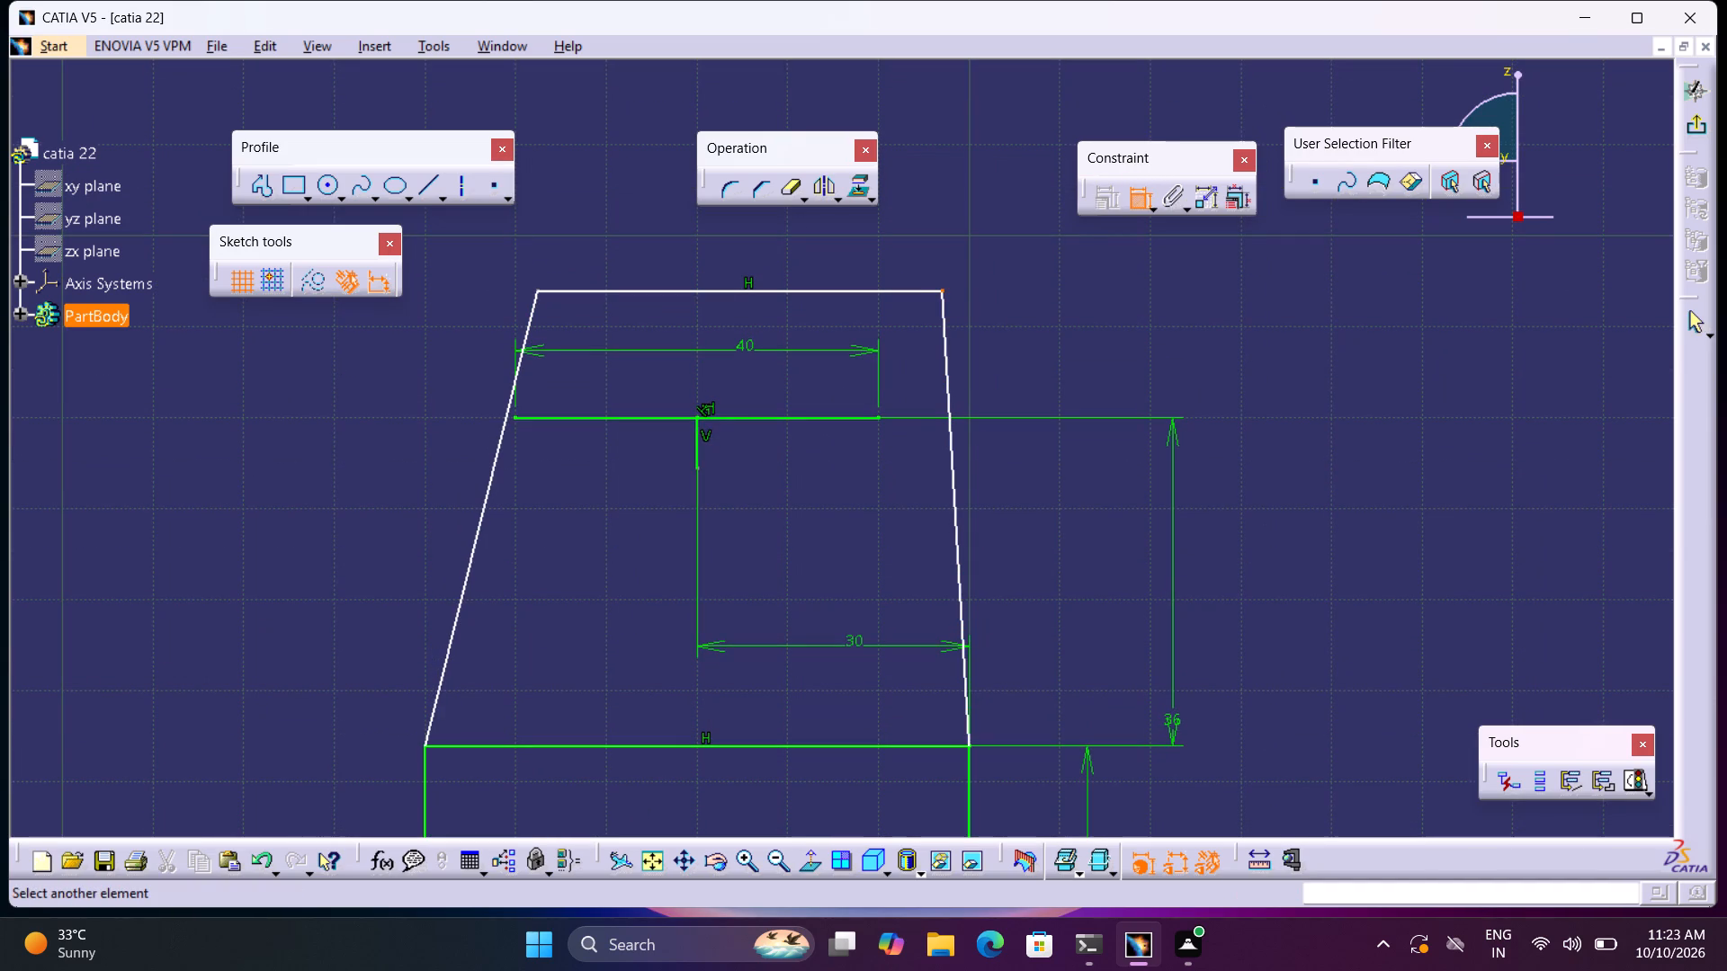
pyautogui.click(882, 417)
pyautogui.rightClick(881, 417)
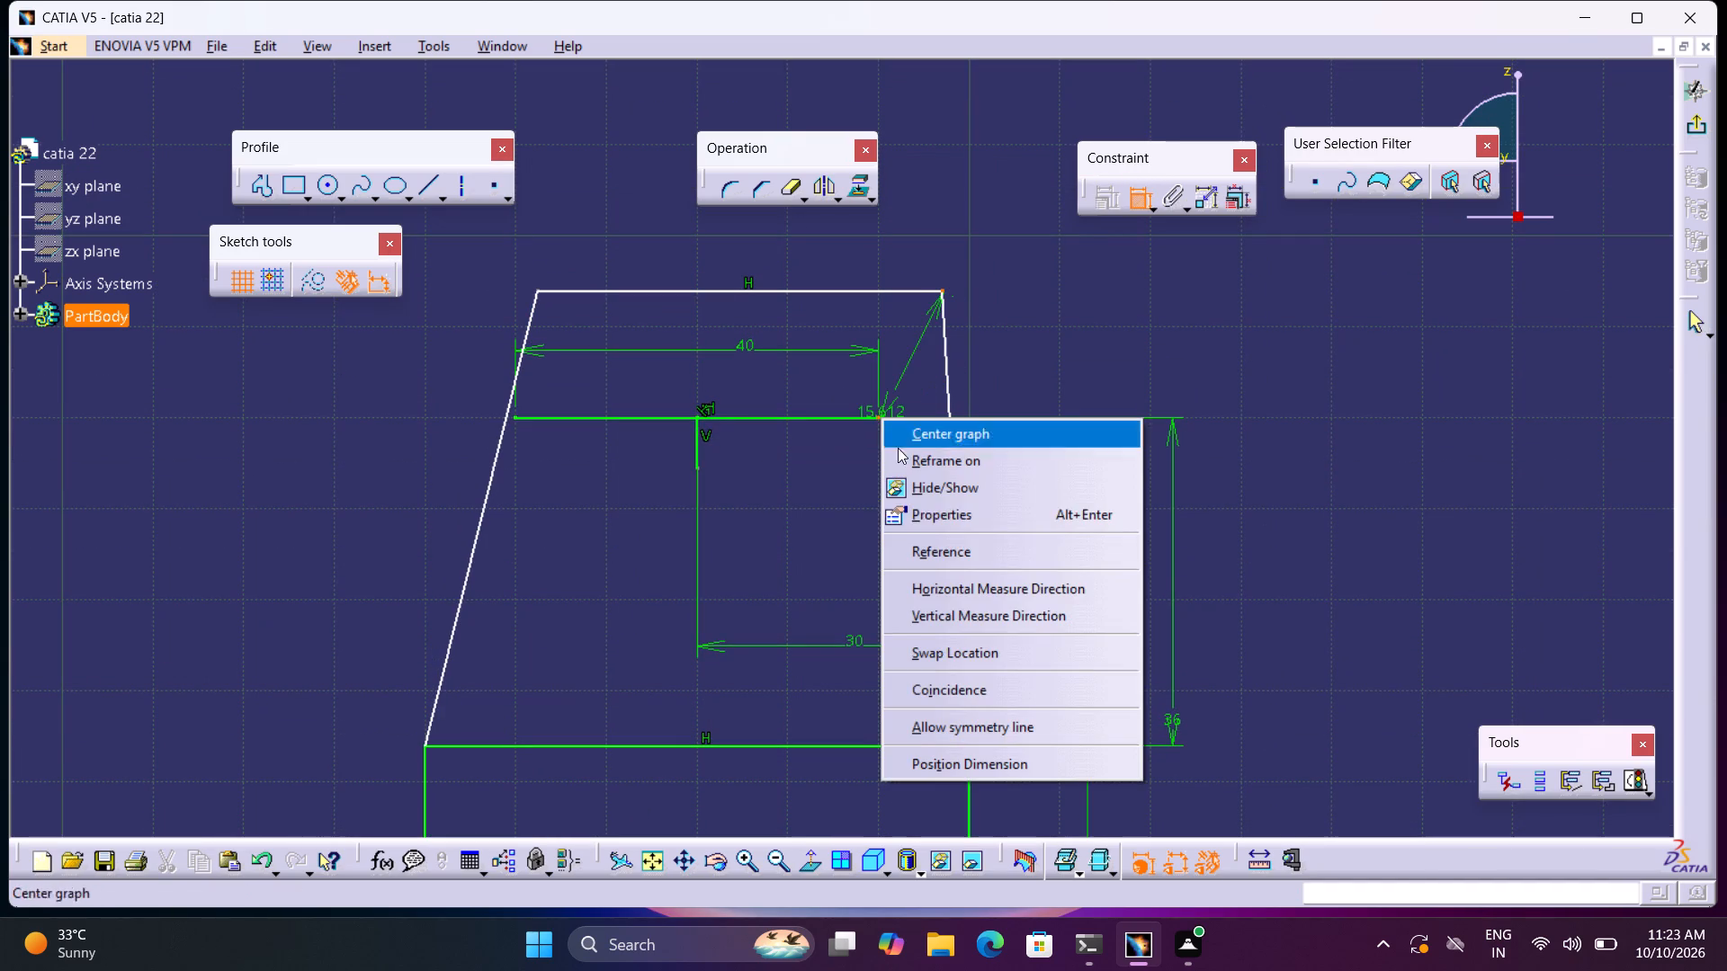
pyautogui.click(1042, 691)
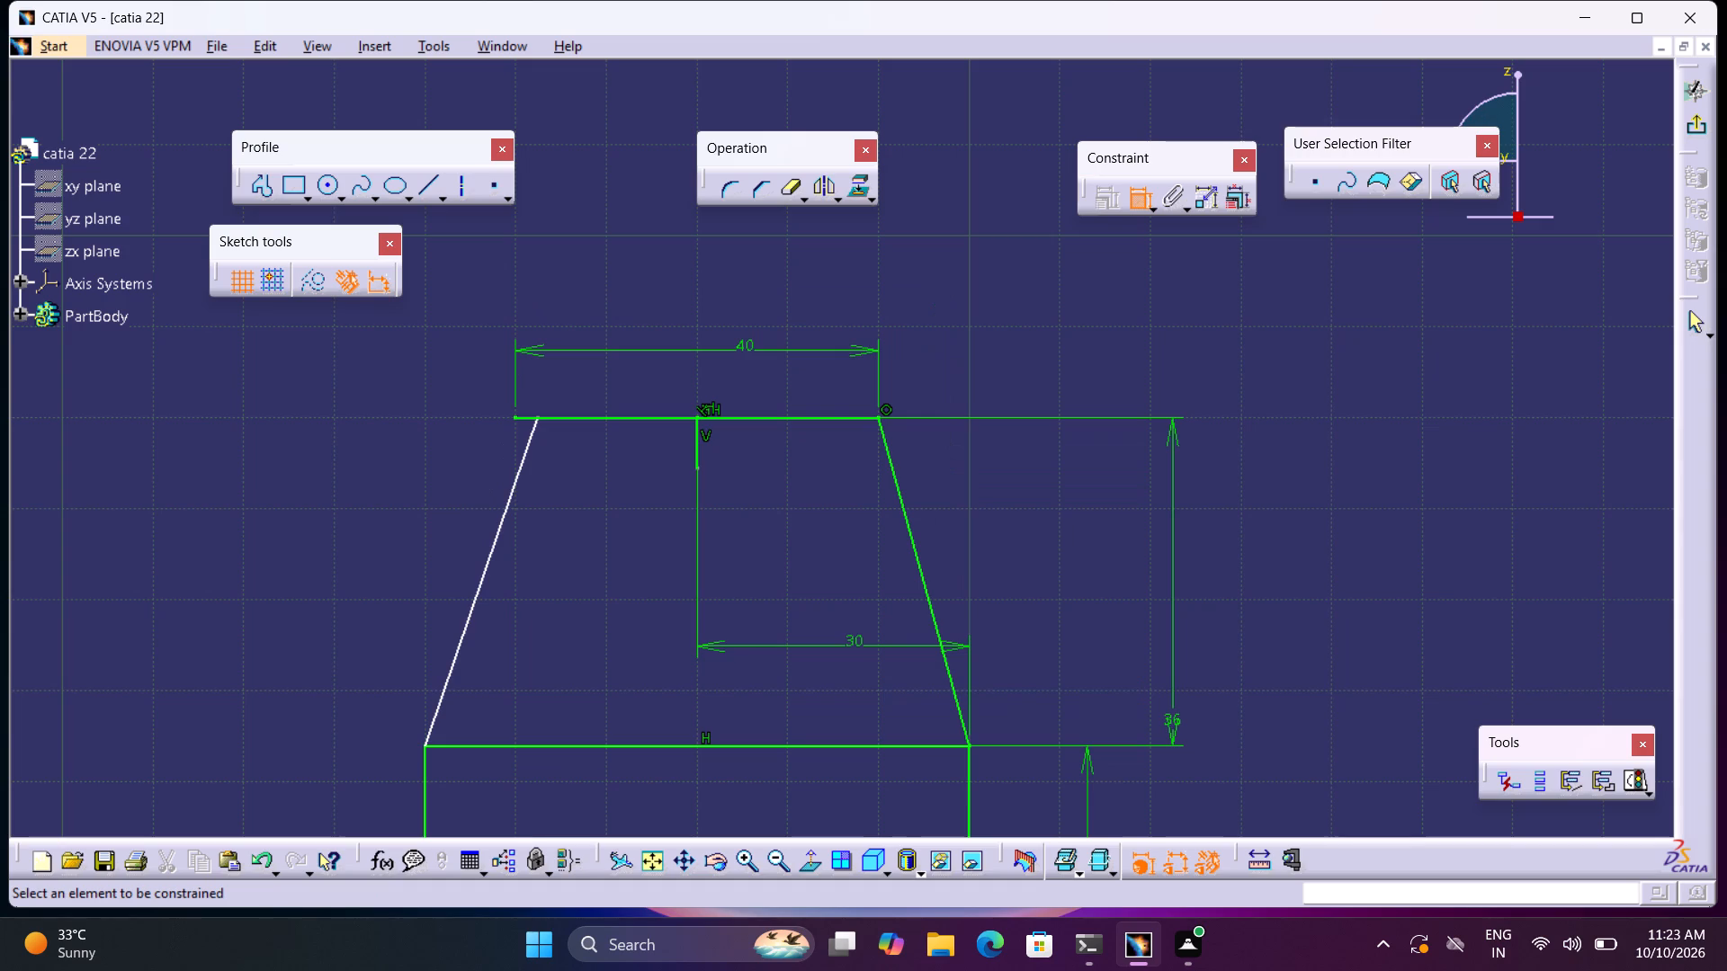
pyautogui.moveTo(1005, 602); pyautogui.dragTo(1108, 512, button='middle')
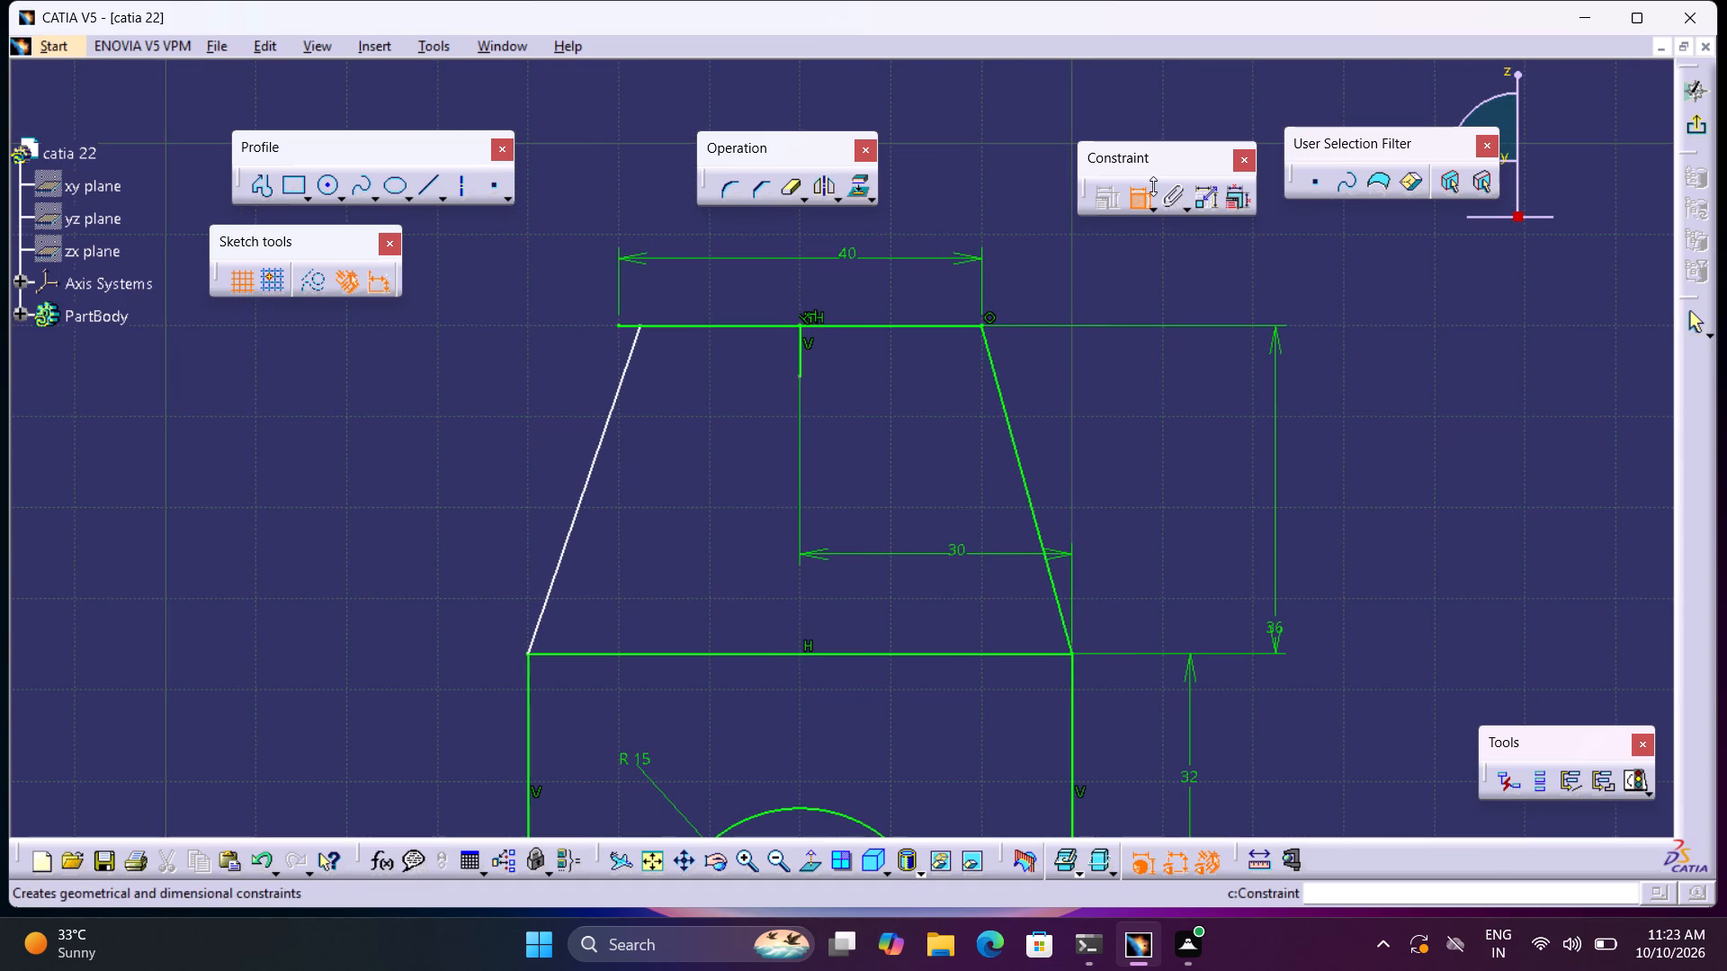
pyautogui.click(1142, 205)
pyautogui.doubleClick(1101, 400)
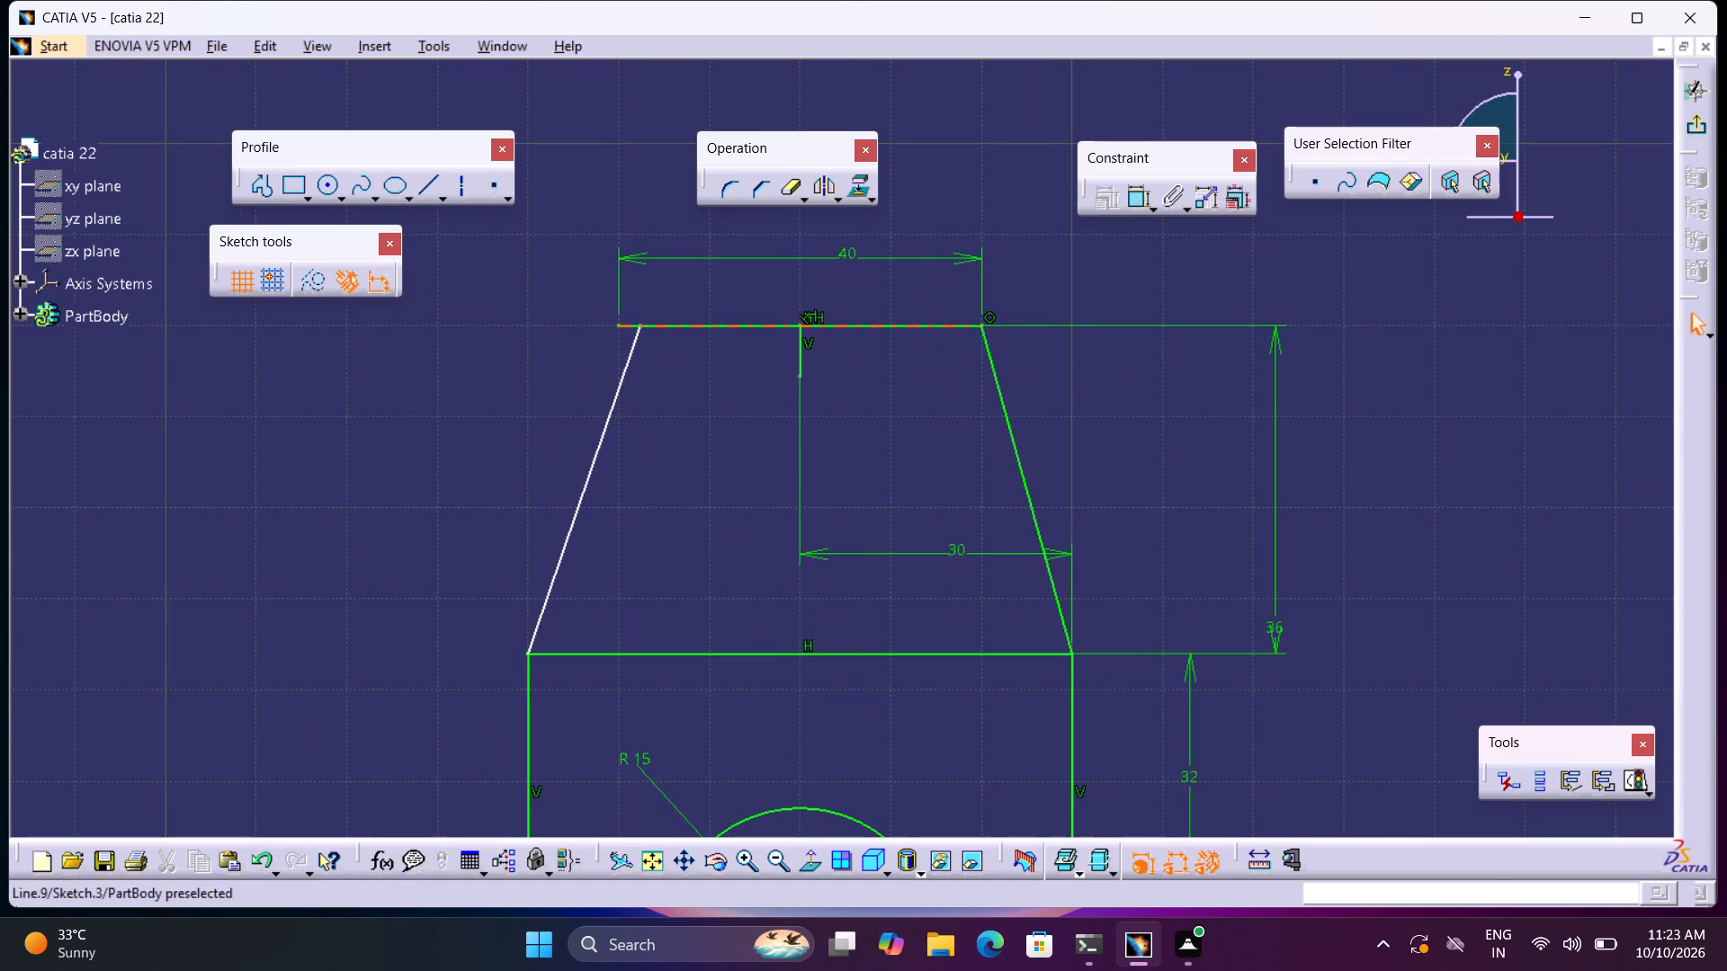
# Delete the 40 mm horizontal line and the short vertical line drawn from its midpoint.
pyautogui.click(622, 323)
pyautogui.click(630, 325)
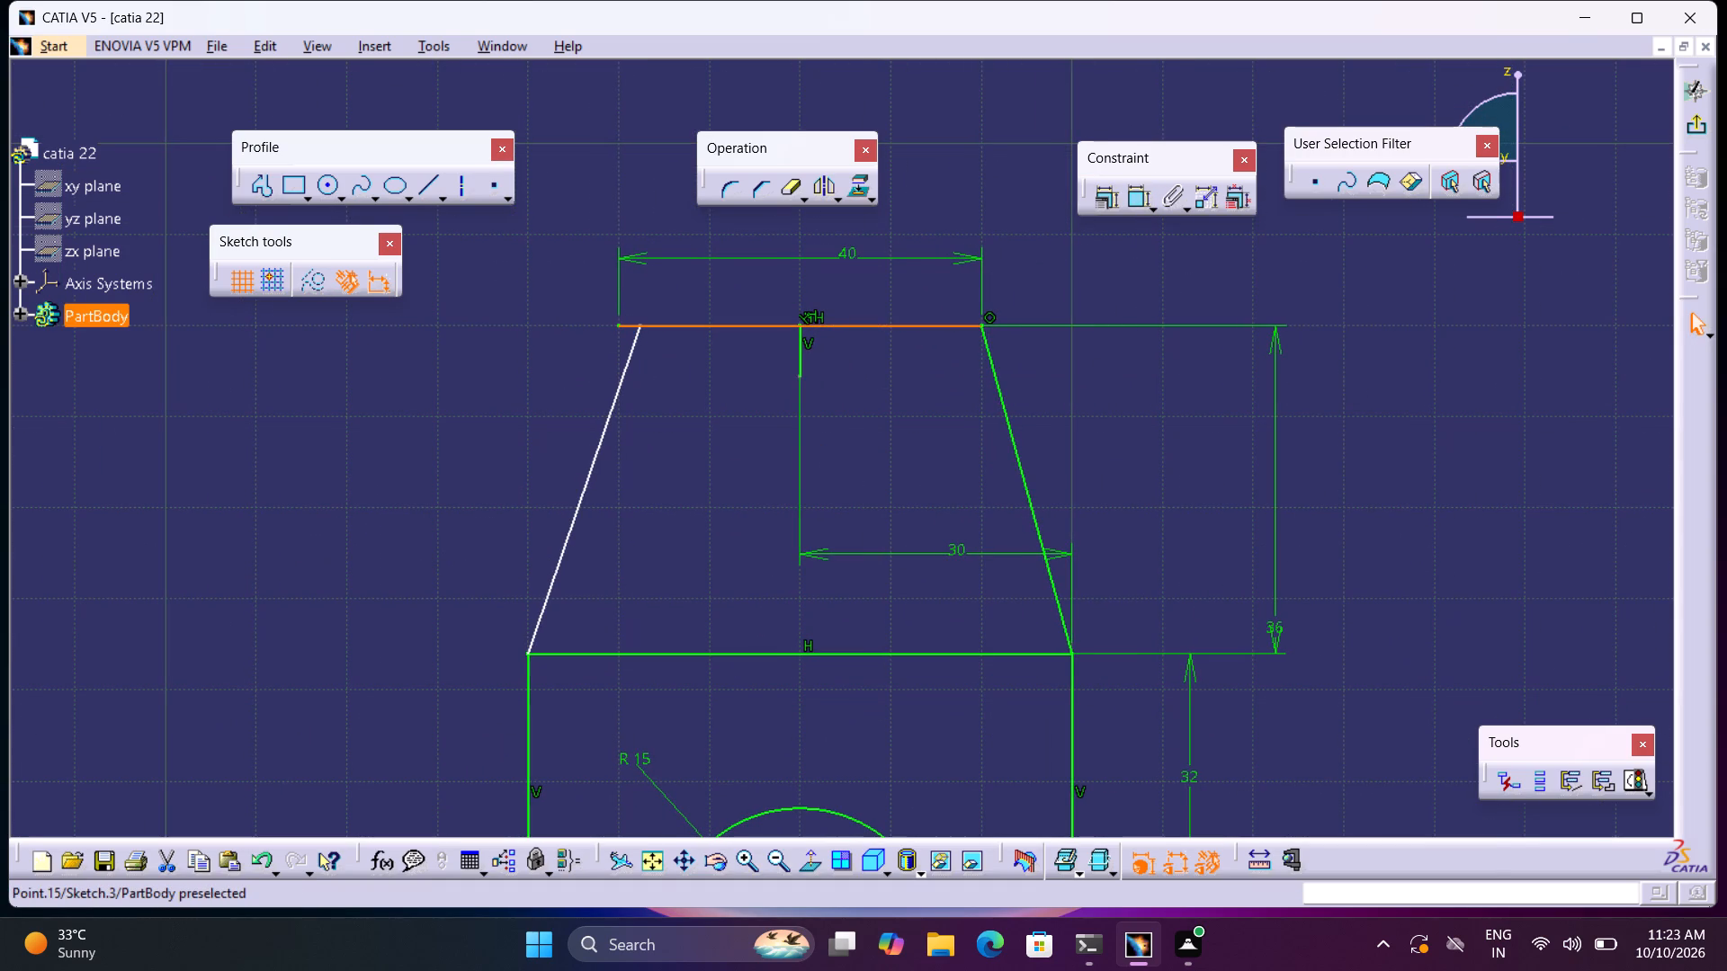
pyautogui.press('Delete')
pyautogui.click(803, 357)
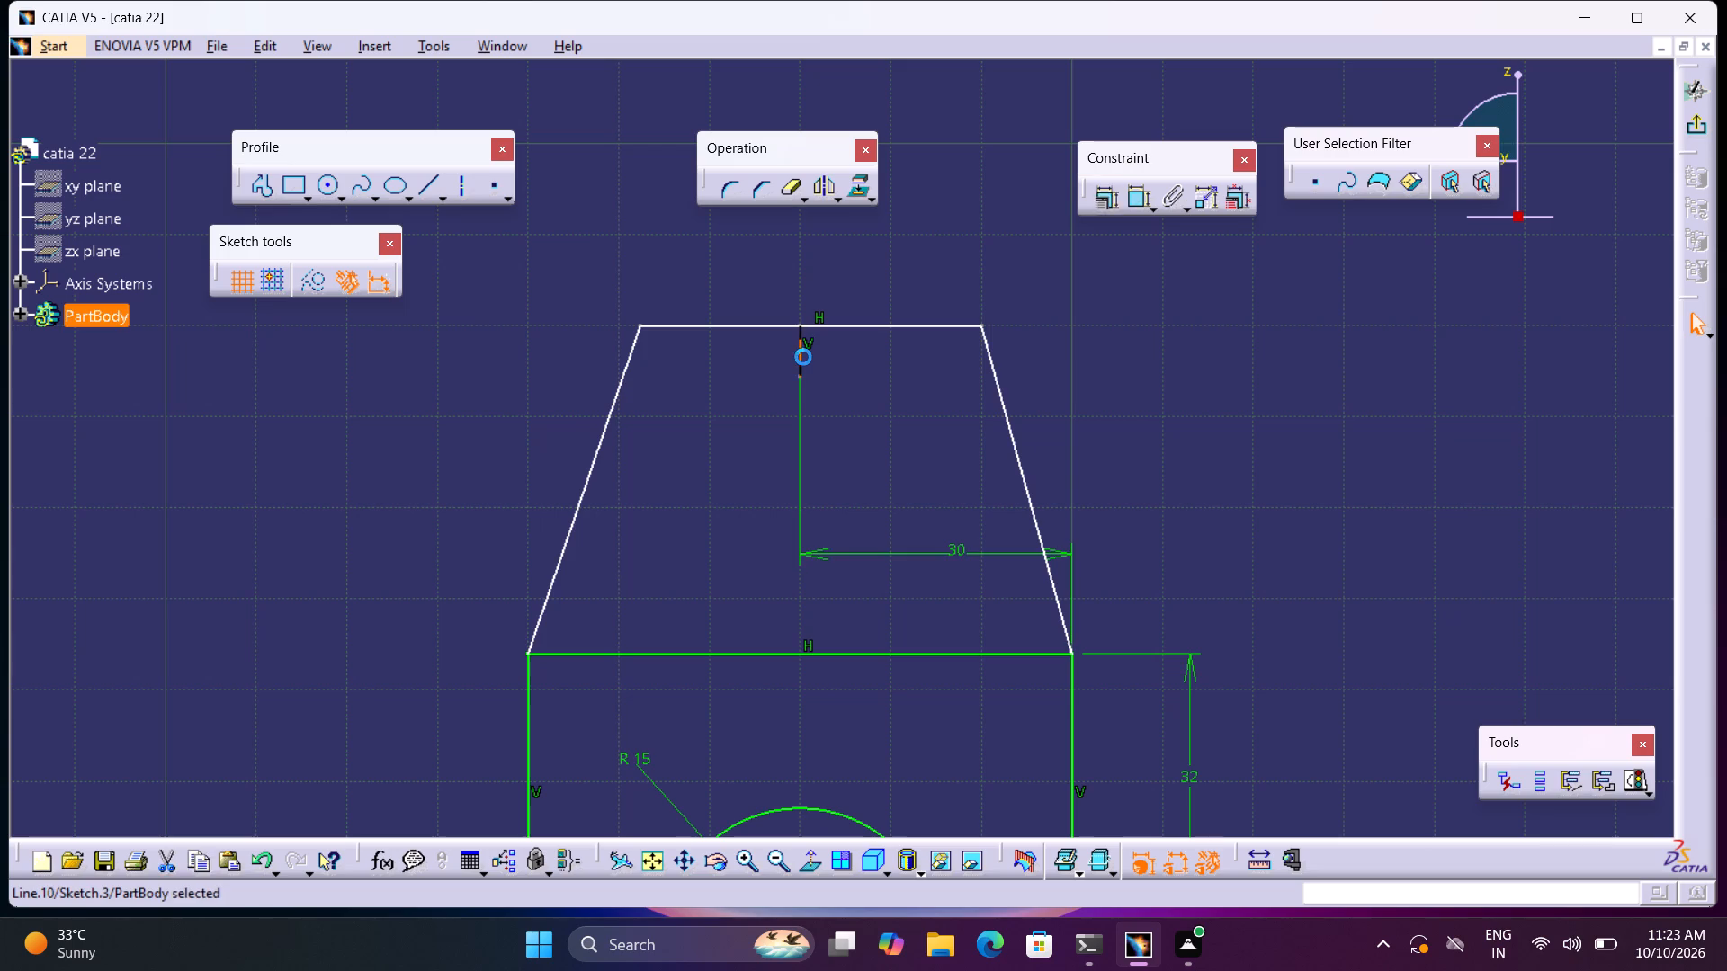
pyautogui.press('Delete')
# Delete the projected outline of the base block farthest from the vertical axis from the sketch.
pyautogui.moveTo(890, 511); pyautogui.dragTo(913, 285, button='middle')
pyautogui.scroll(-1, 1041, 505)
pyautogui.moveTo(1018, 492); pyautogui.dragTo(971, 449, button='middle')
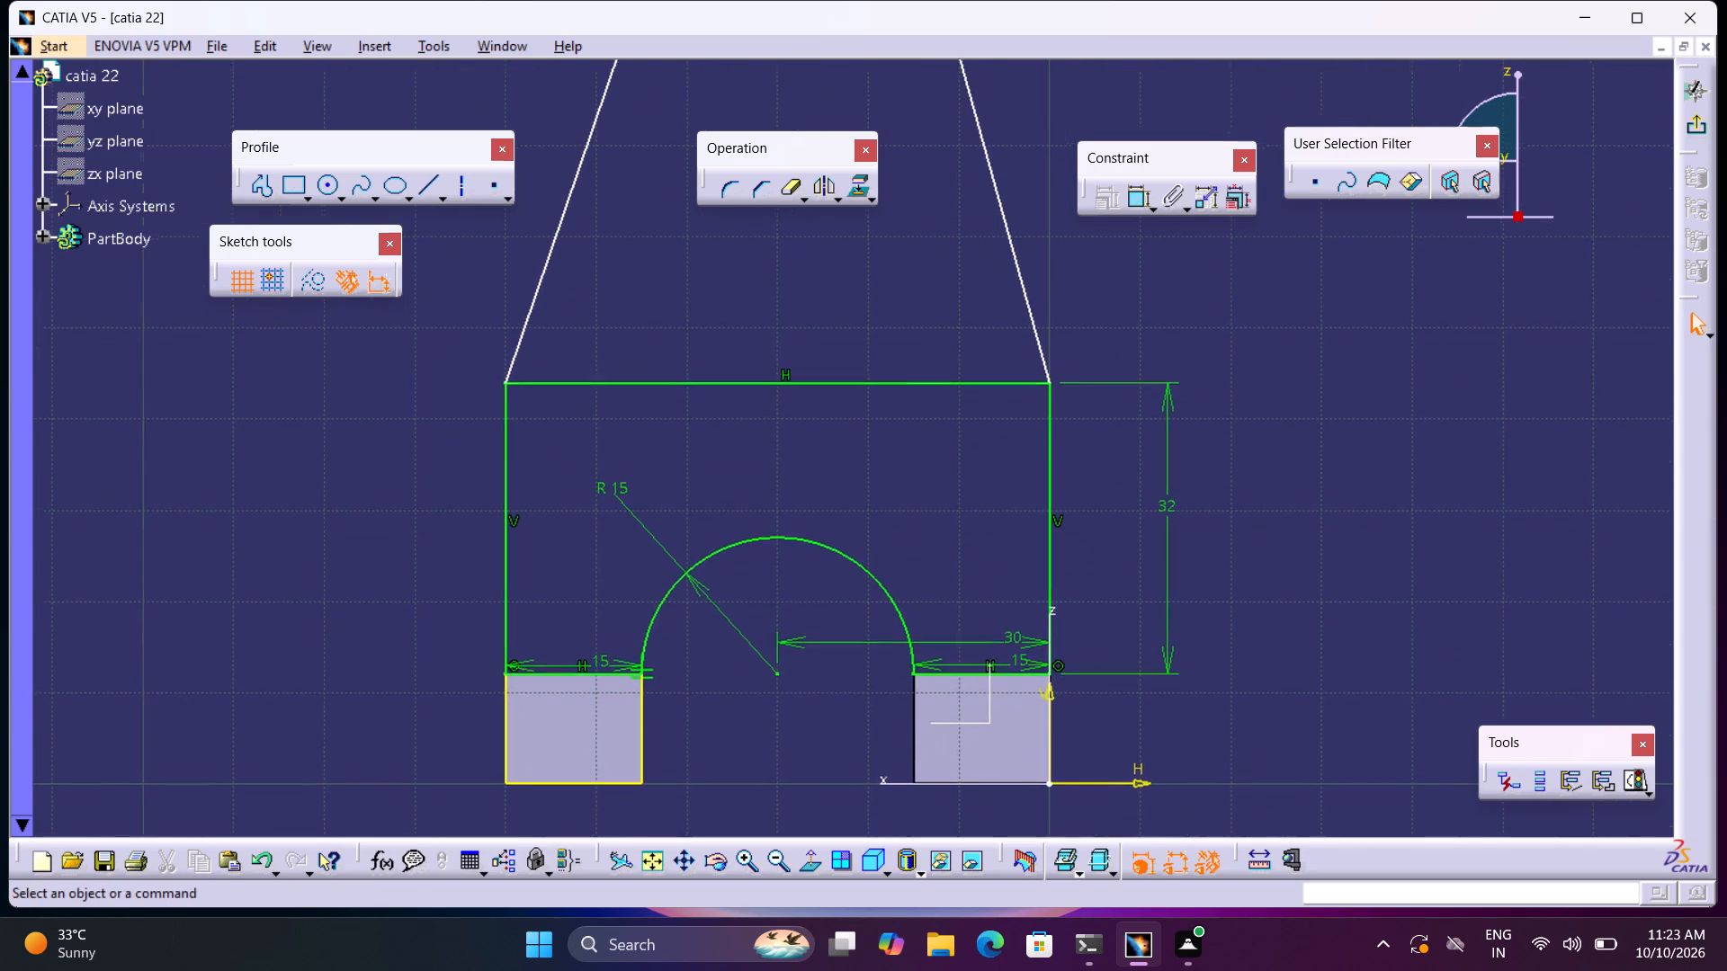
pyautogui.moveTo(971, 449); pyautogui.dragTo(971, 446, button='middle')
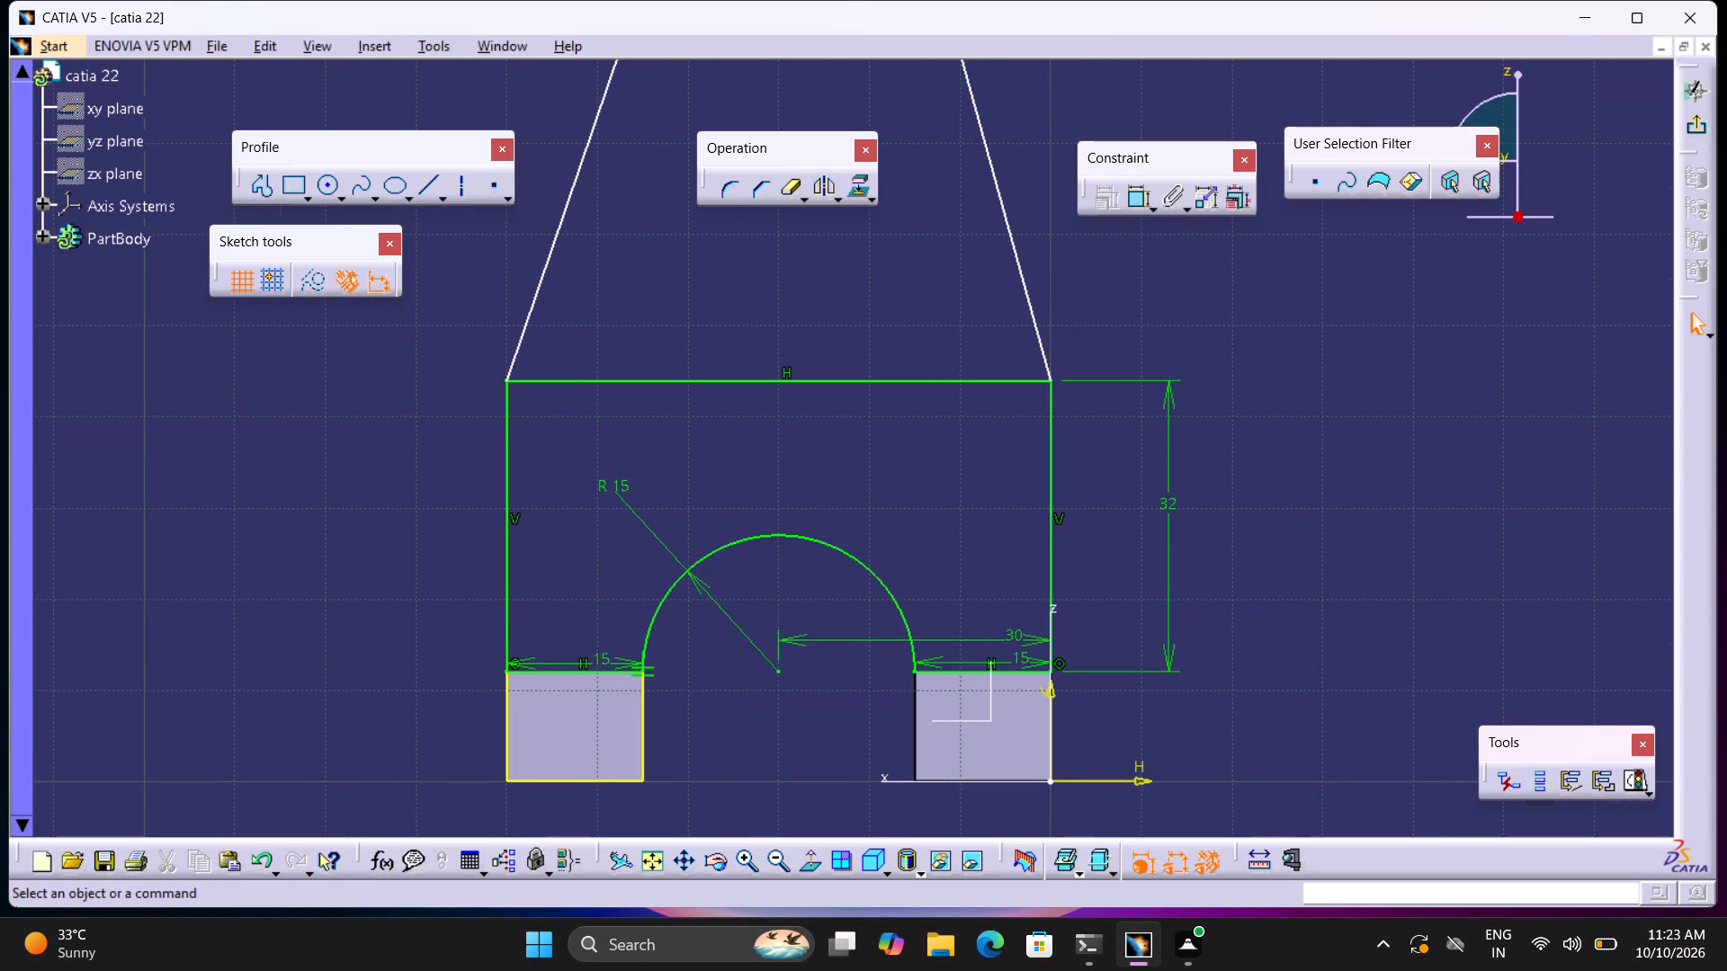
pyautogui.click(641, 717)
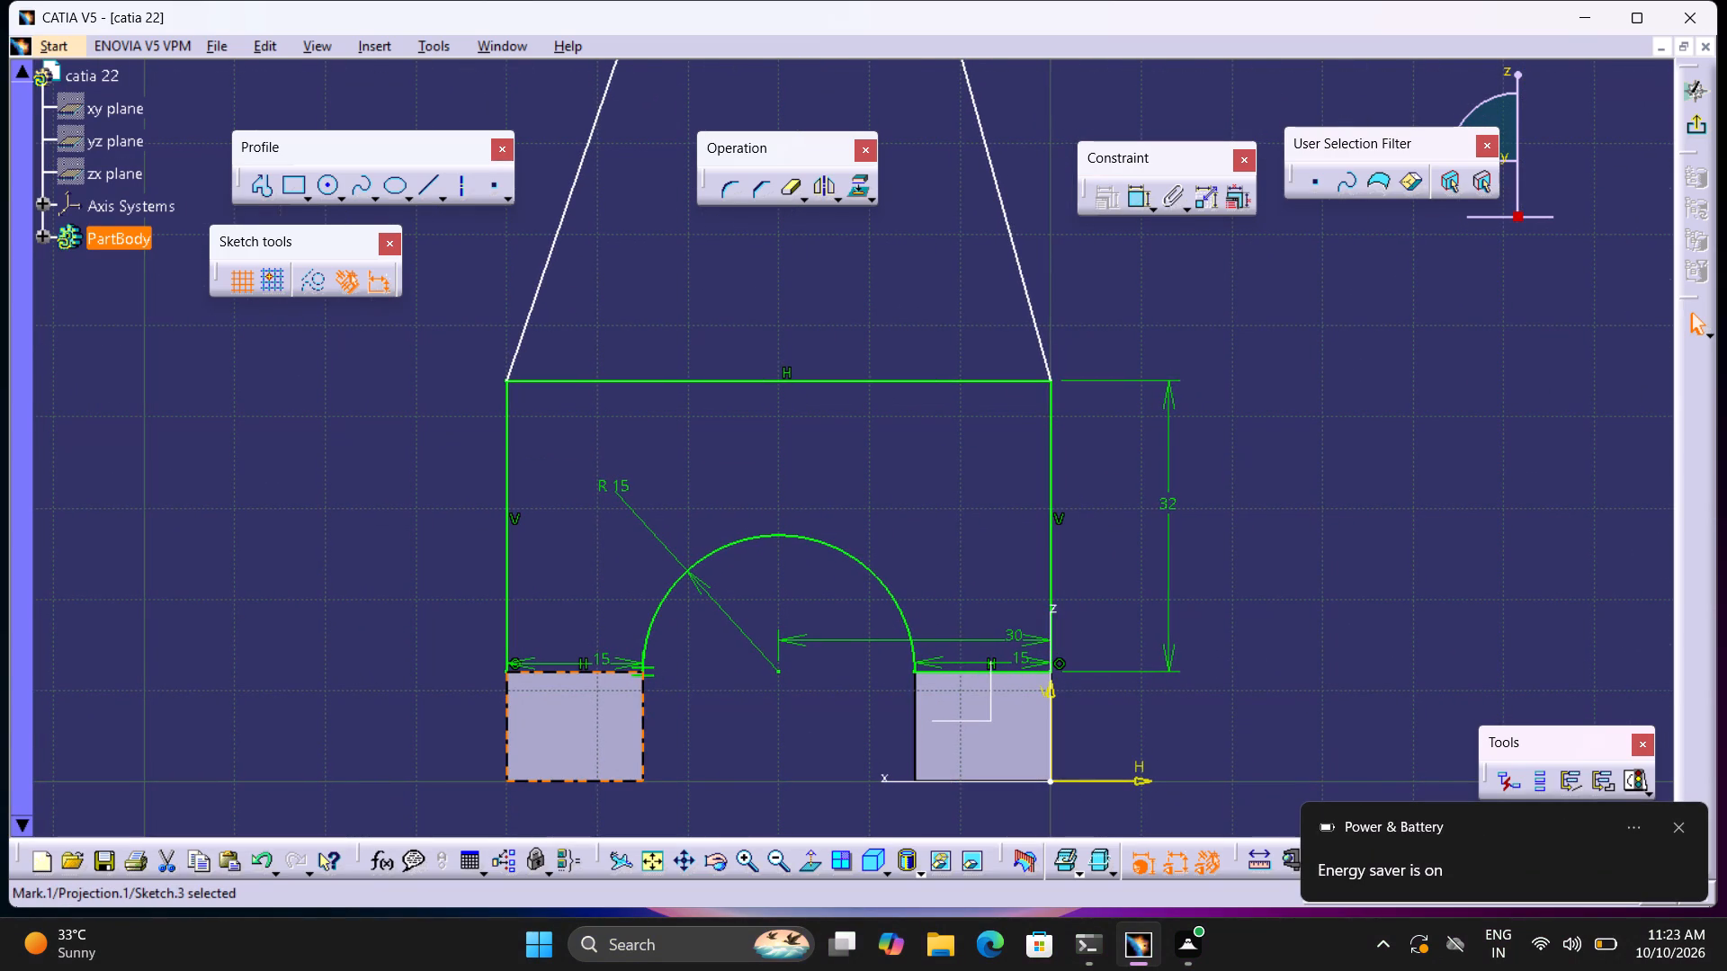
pyautogui.press('Delete')
pyautogui.press('Delete')
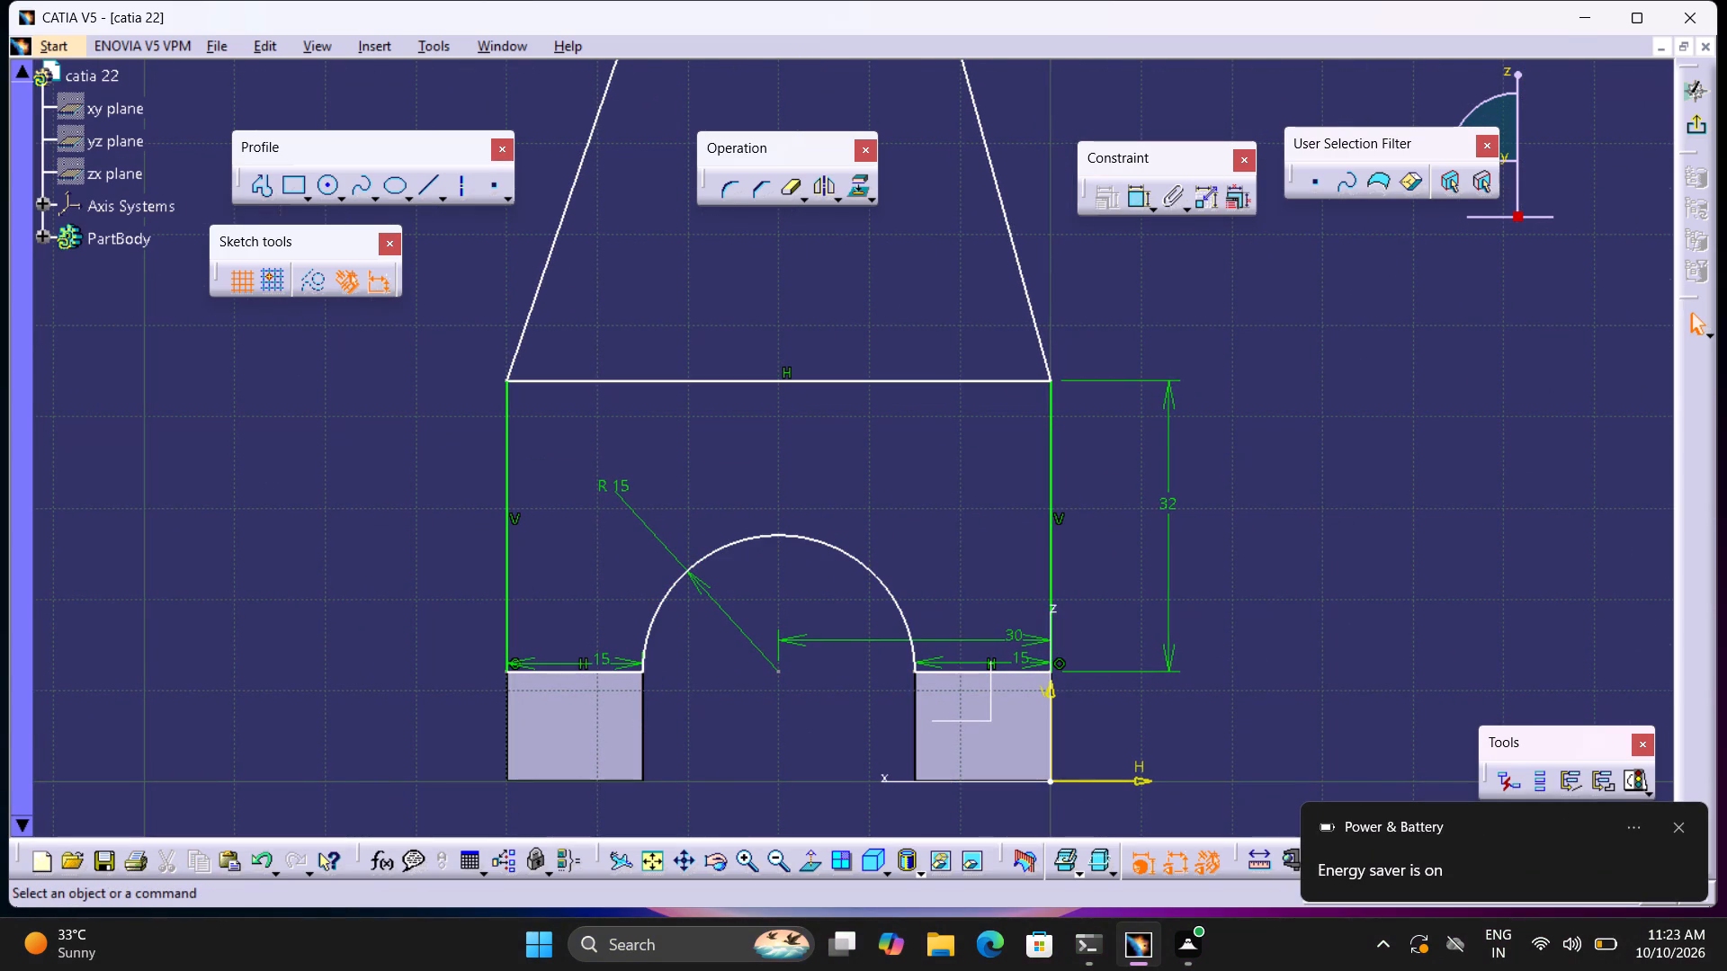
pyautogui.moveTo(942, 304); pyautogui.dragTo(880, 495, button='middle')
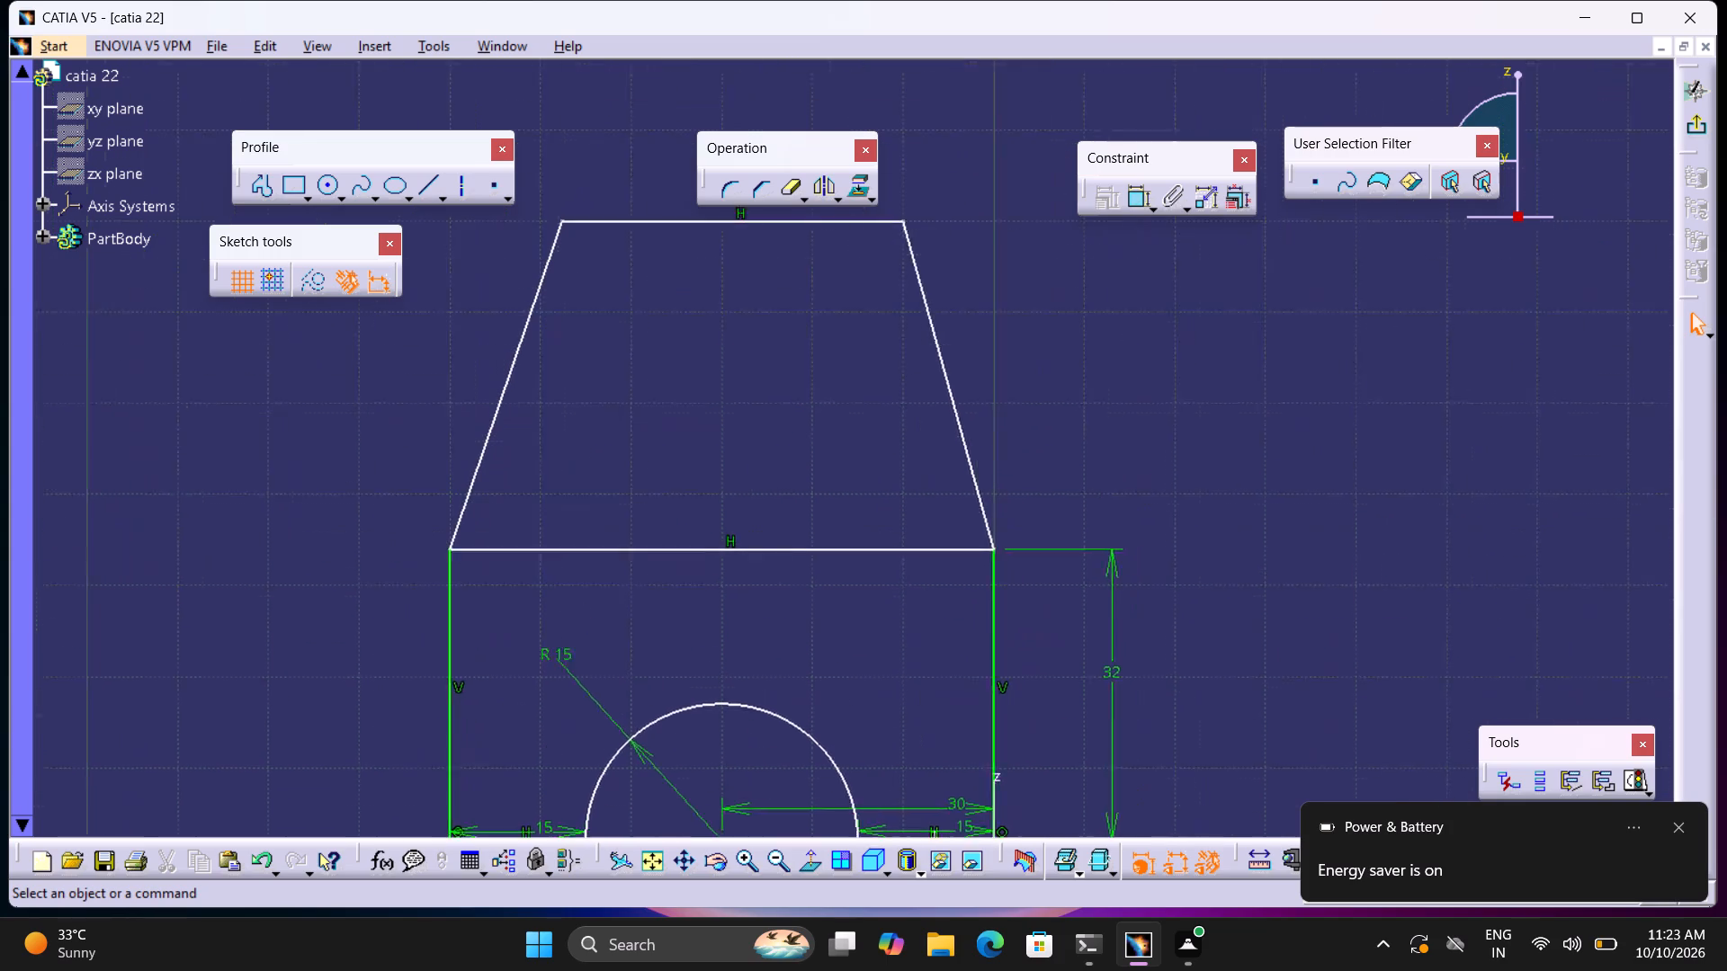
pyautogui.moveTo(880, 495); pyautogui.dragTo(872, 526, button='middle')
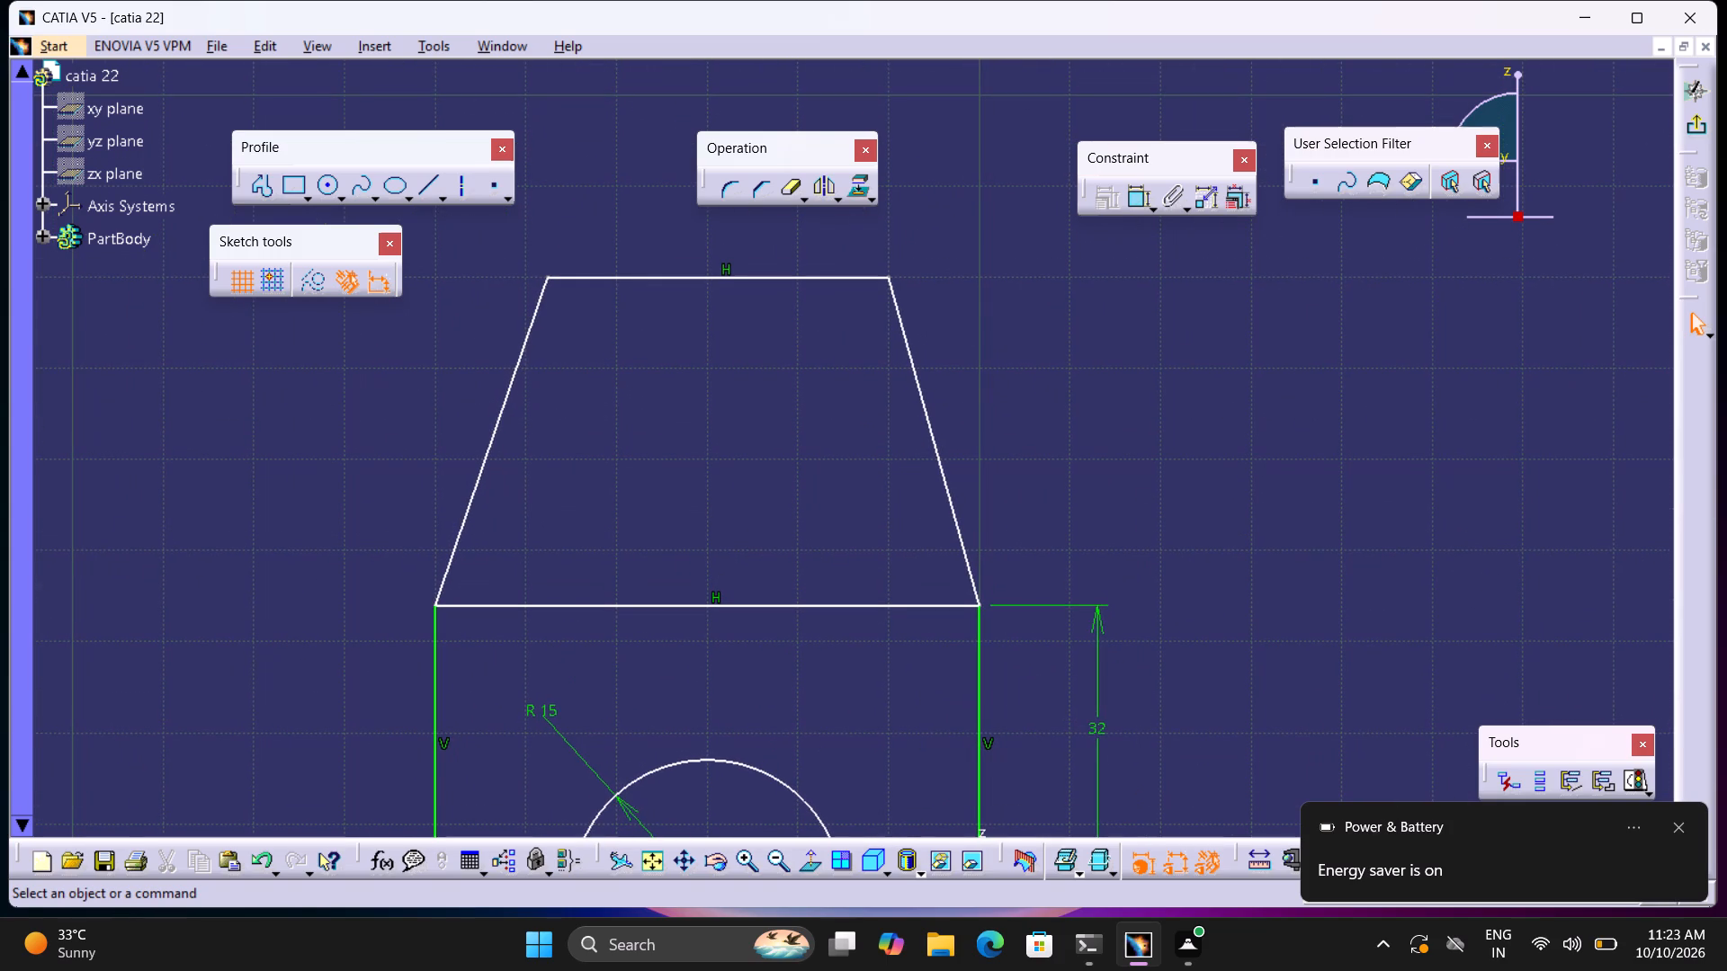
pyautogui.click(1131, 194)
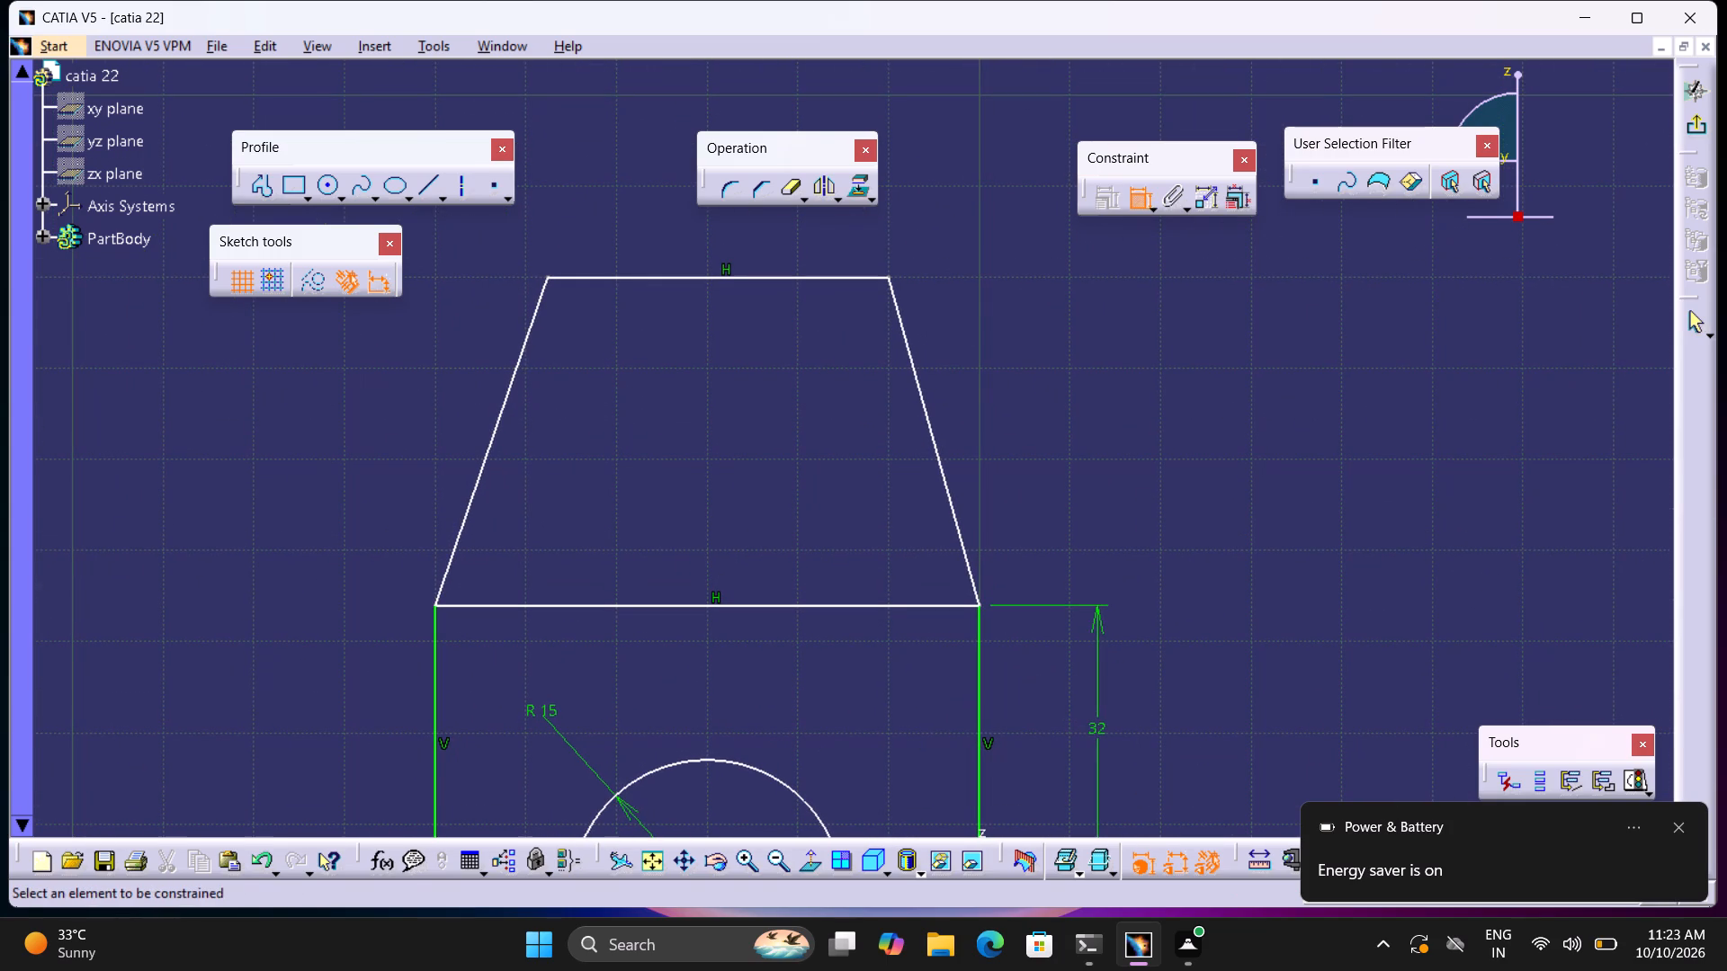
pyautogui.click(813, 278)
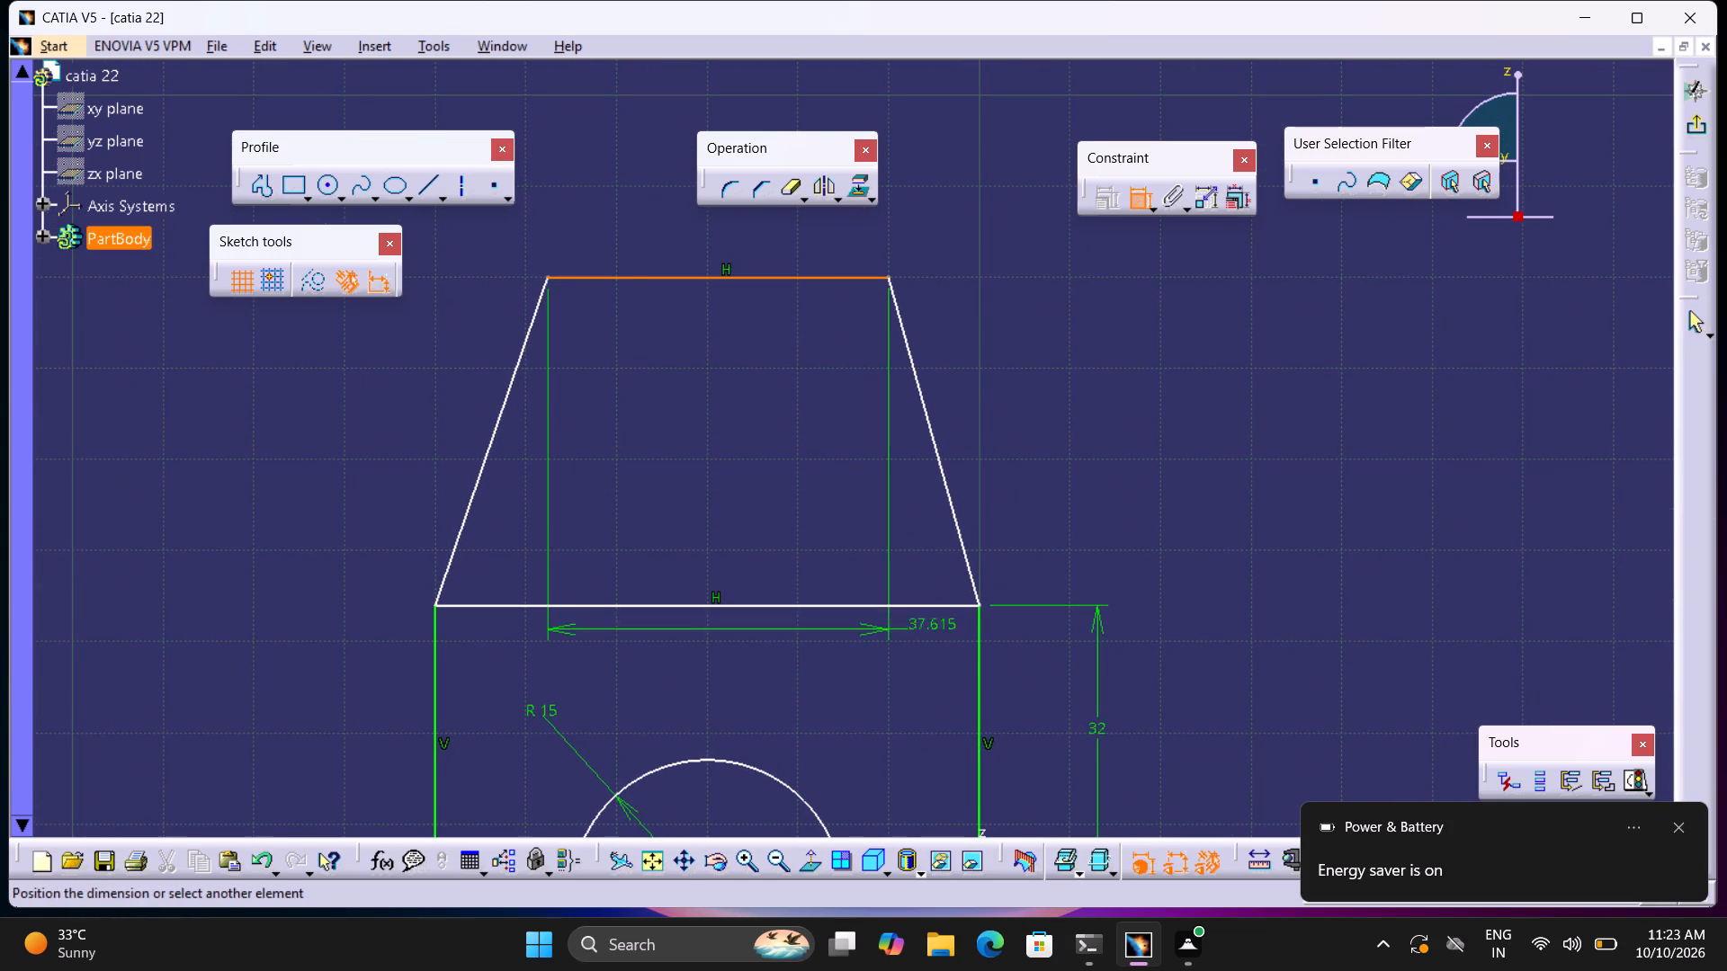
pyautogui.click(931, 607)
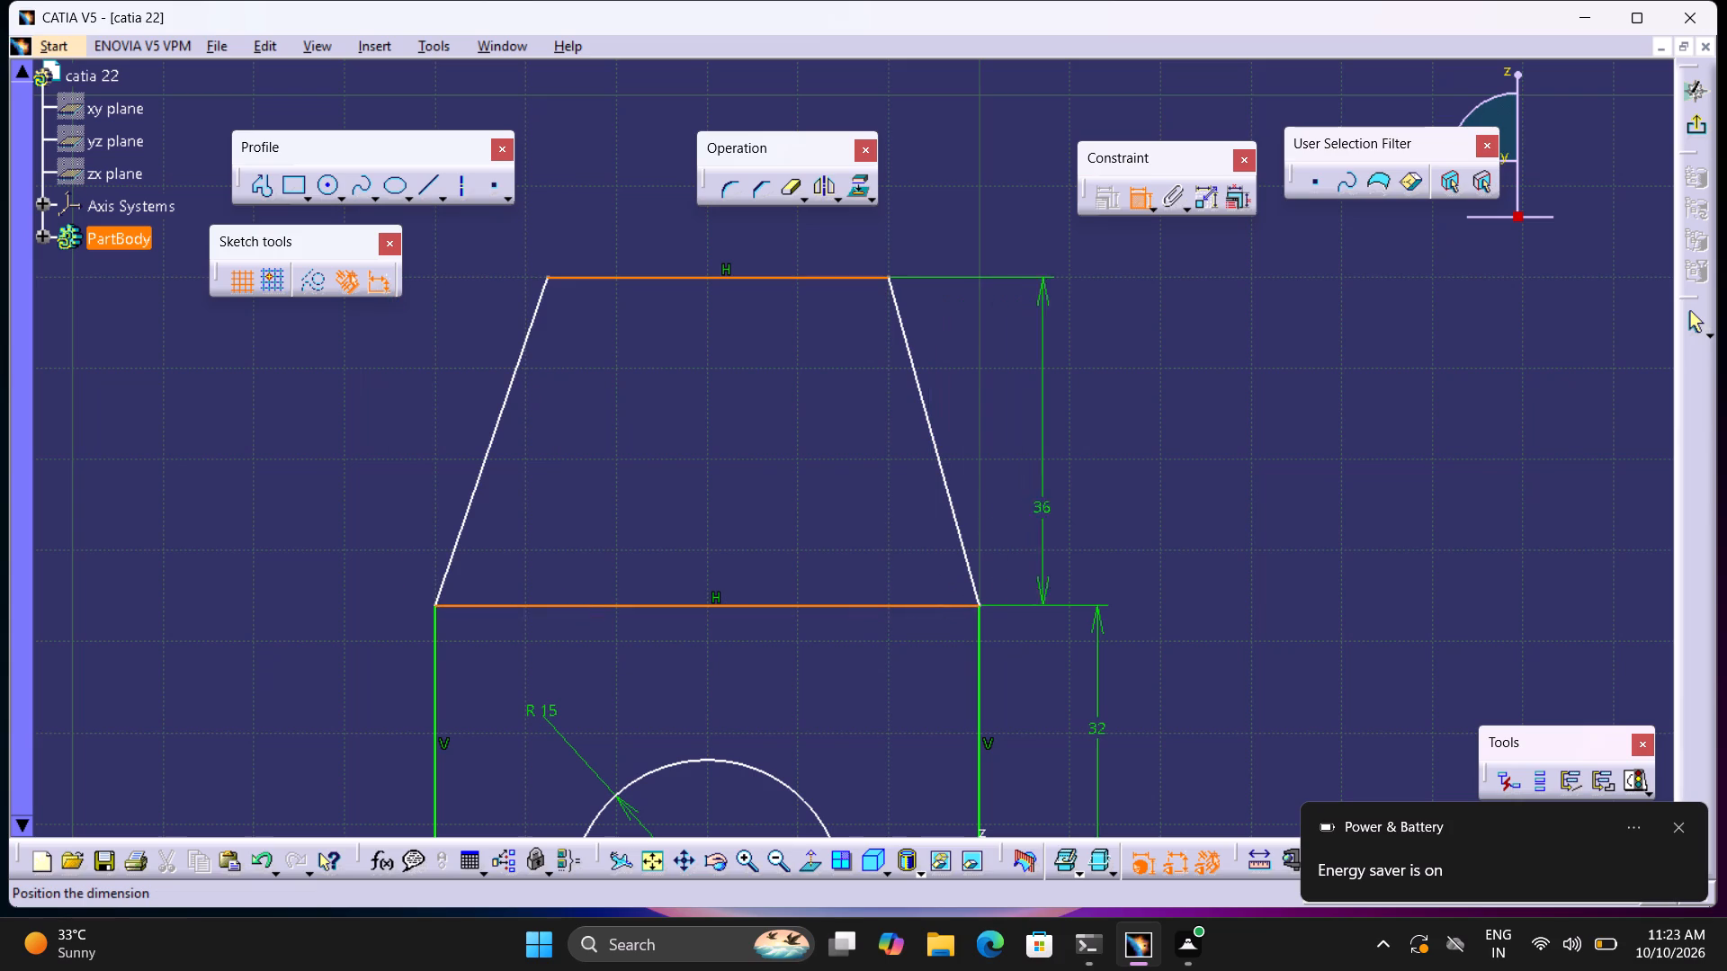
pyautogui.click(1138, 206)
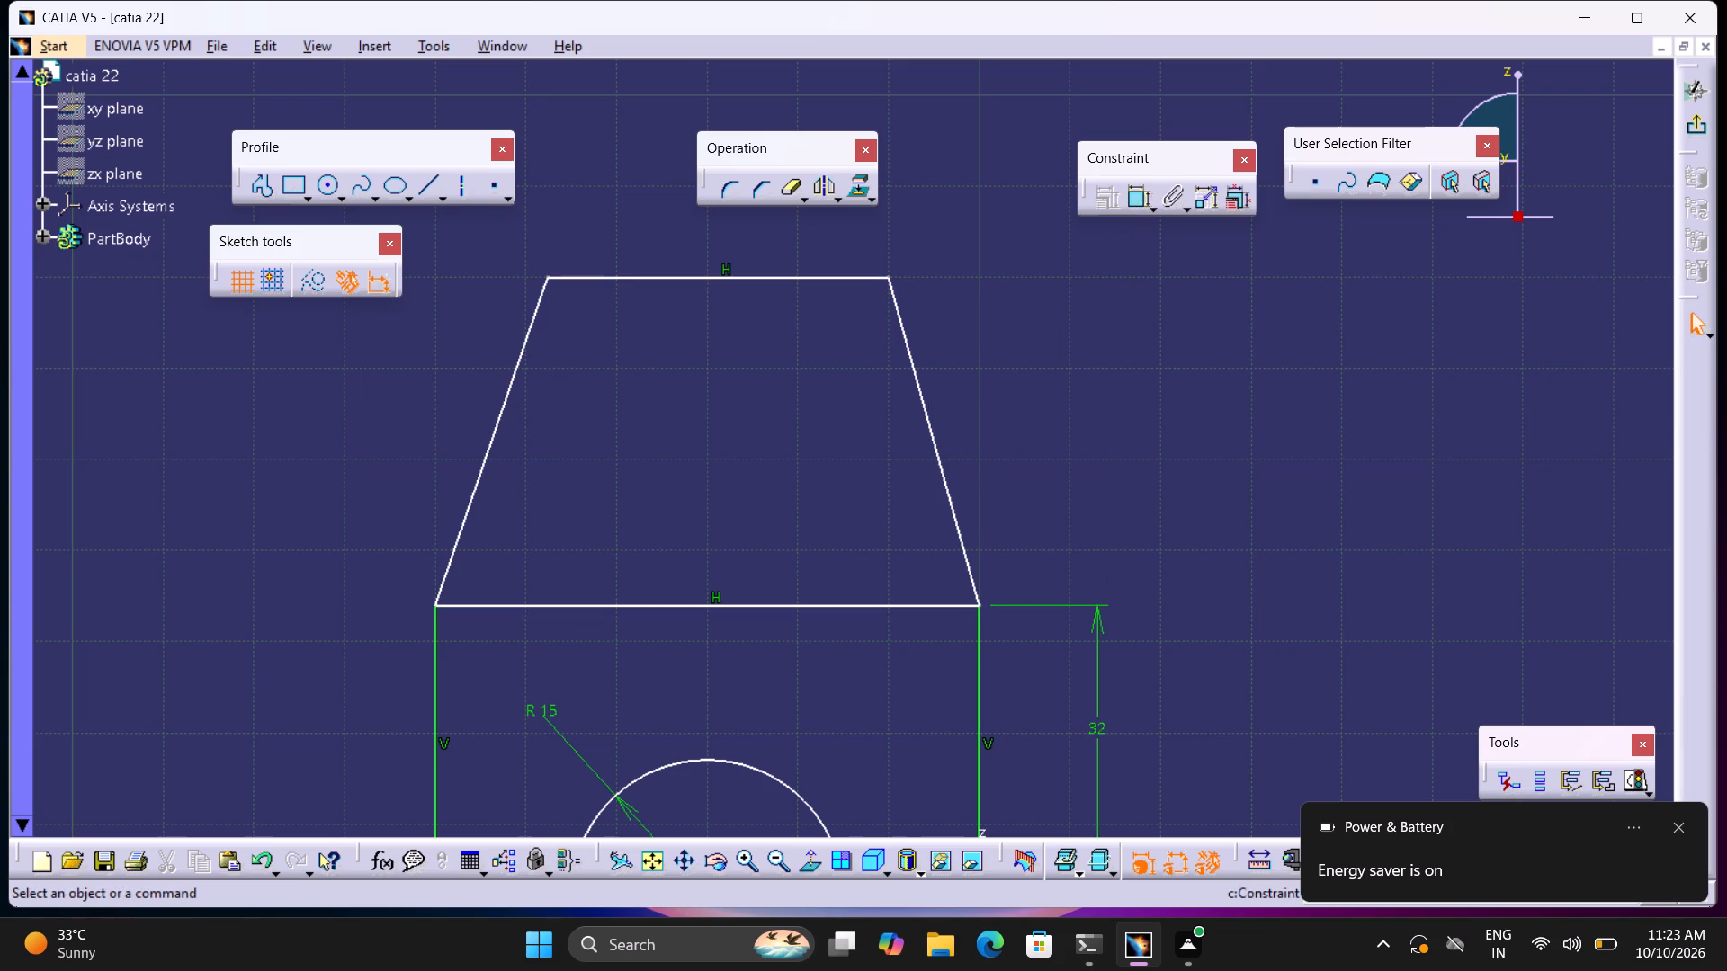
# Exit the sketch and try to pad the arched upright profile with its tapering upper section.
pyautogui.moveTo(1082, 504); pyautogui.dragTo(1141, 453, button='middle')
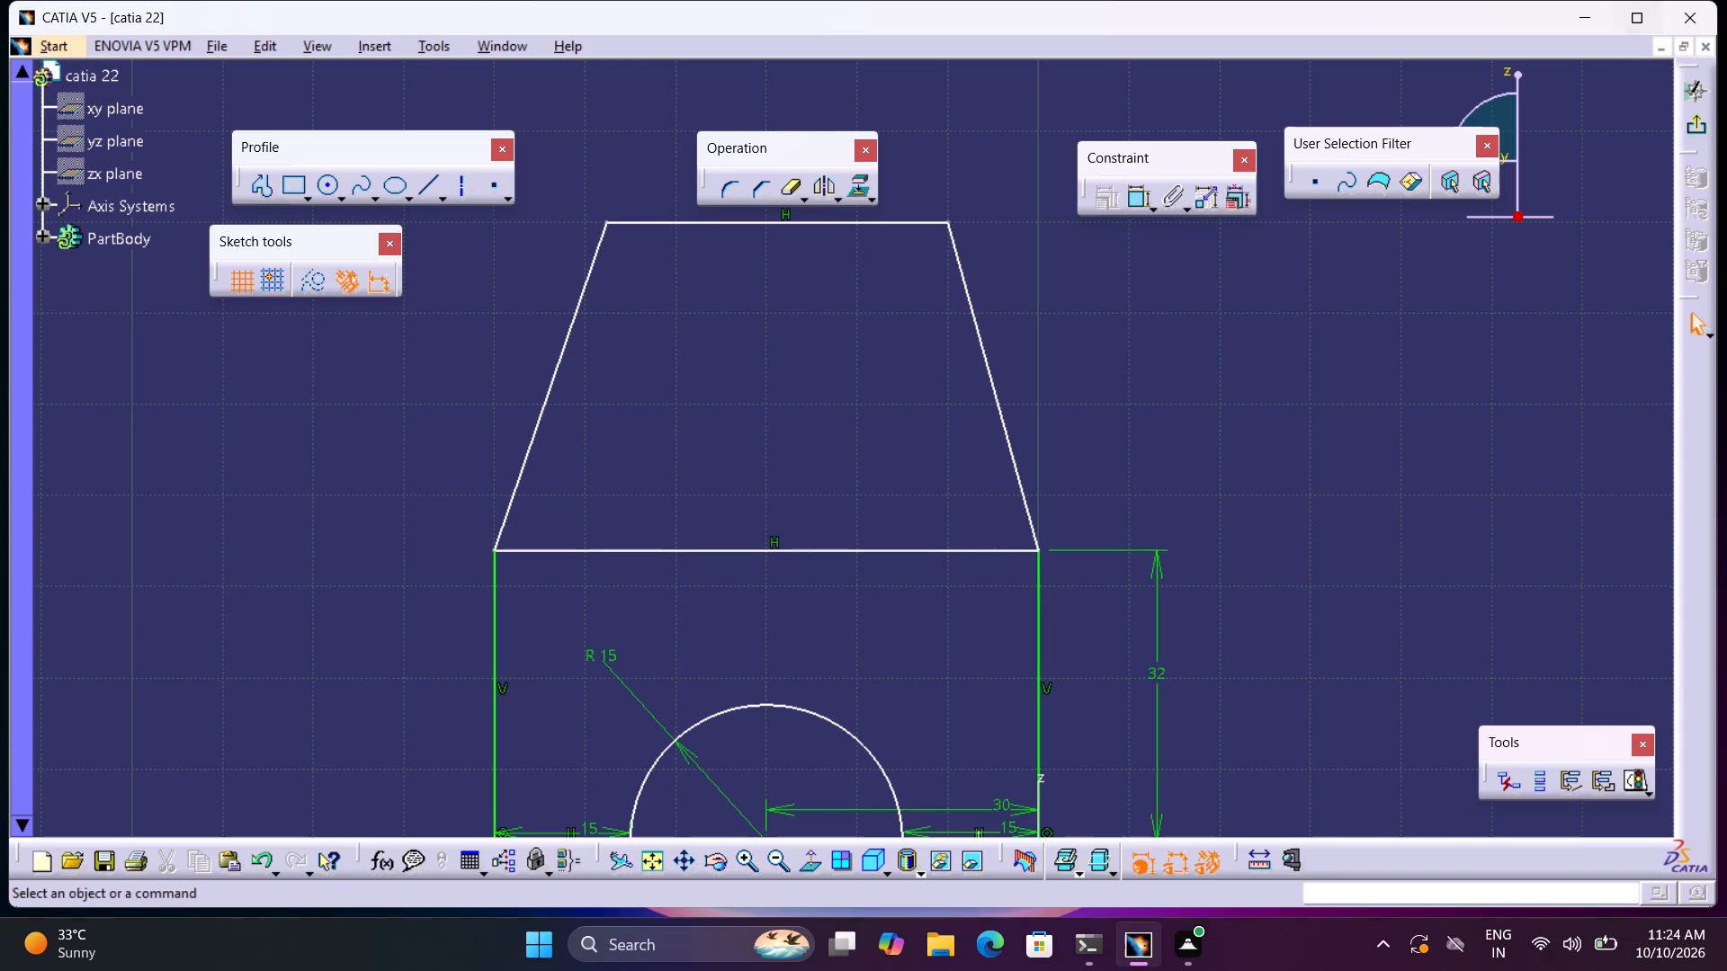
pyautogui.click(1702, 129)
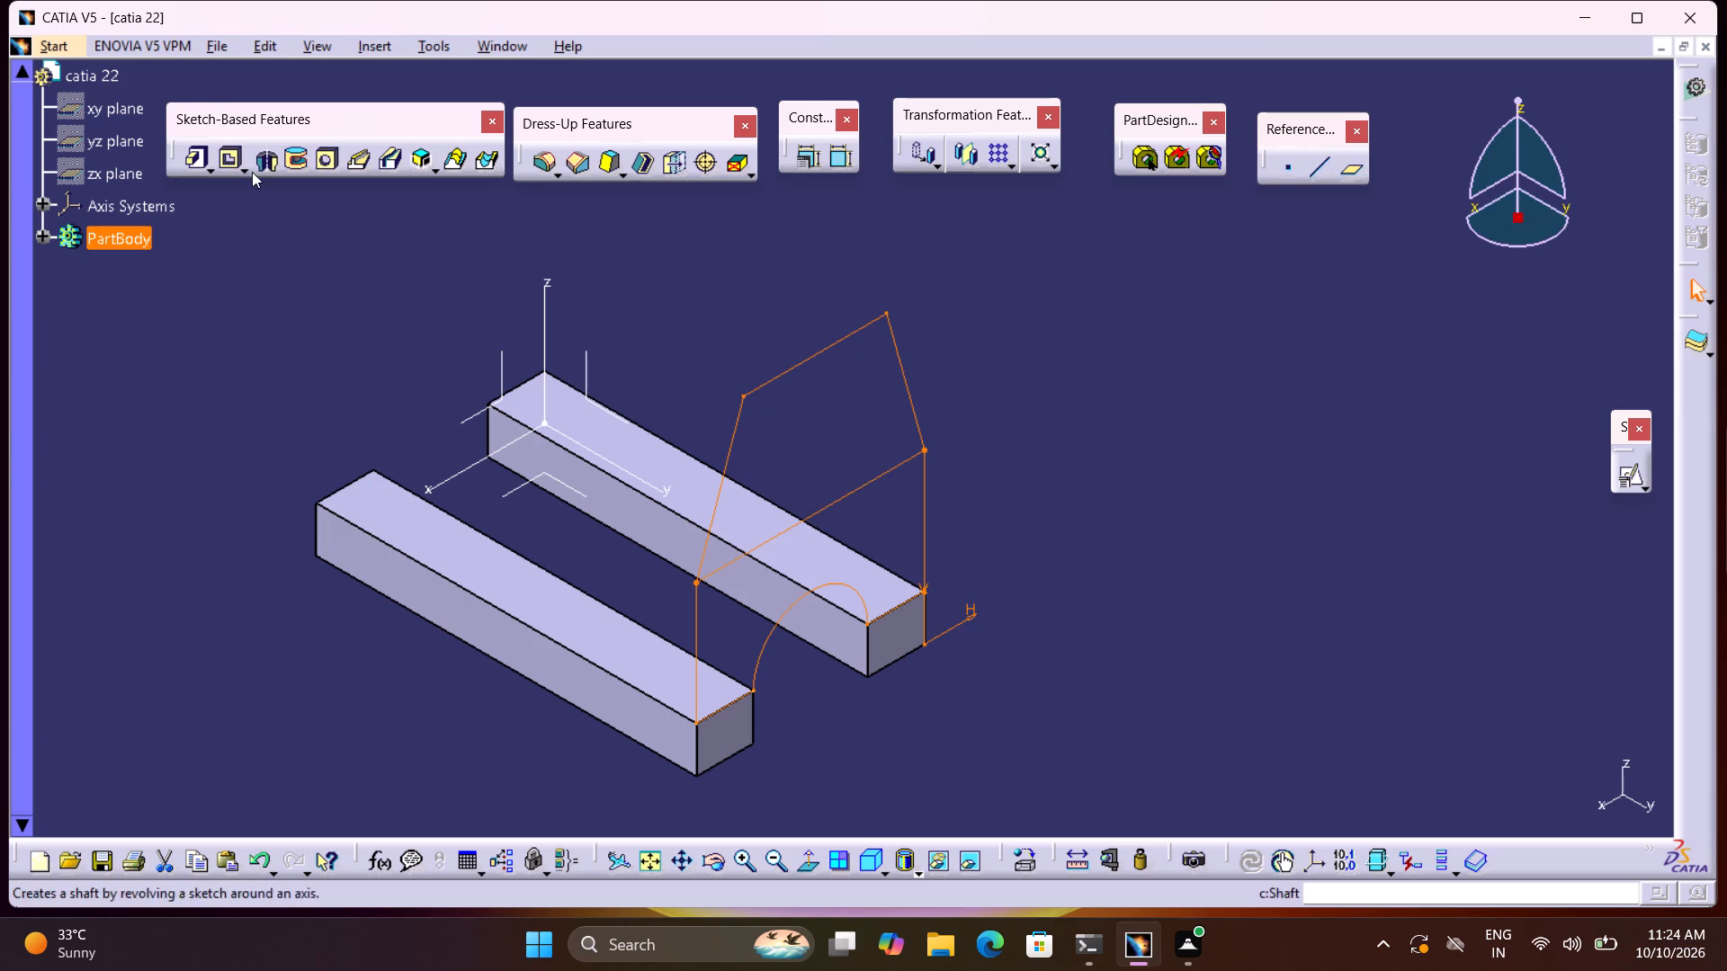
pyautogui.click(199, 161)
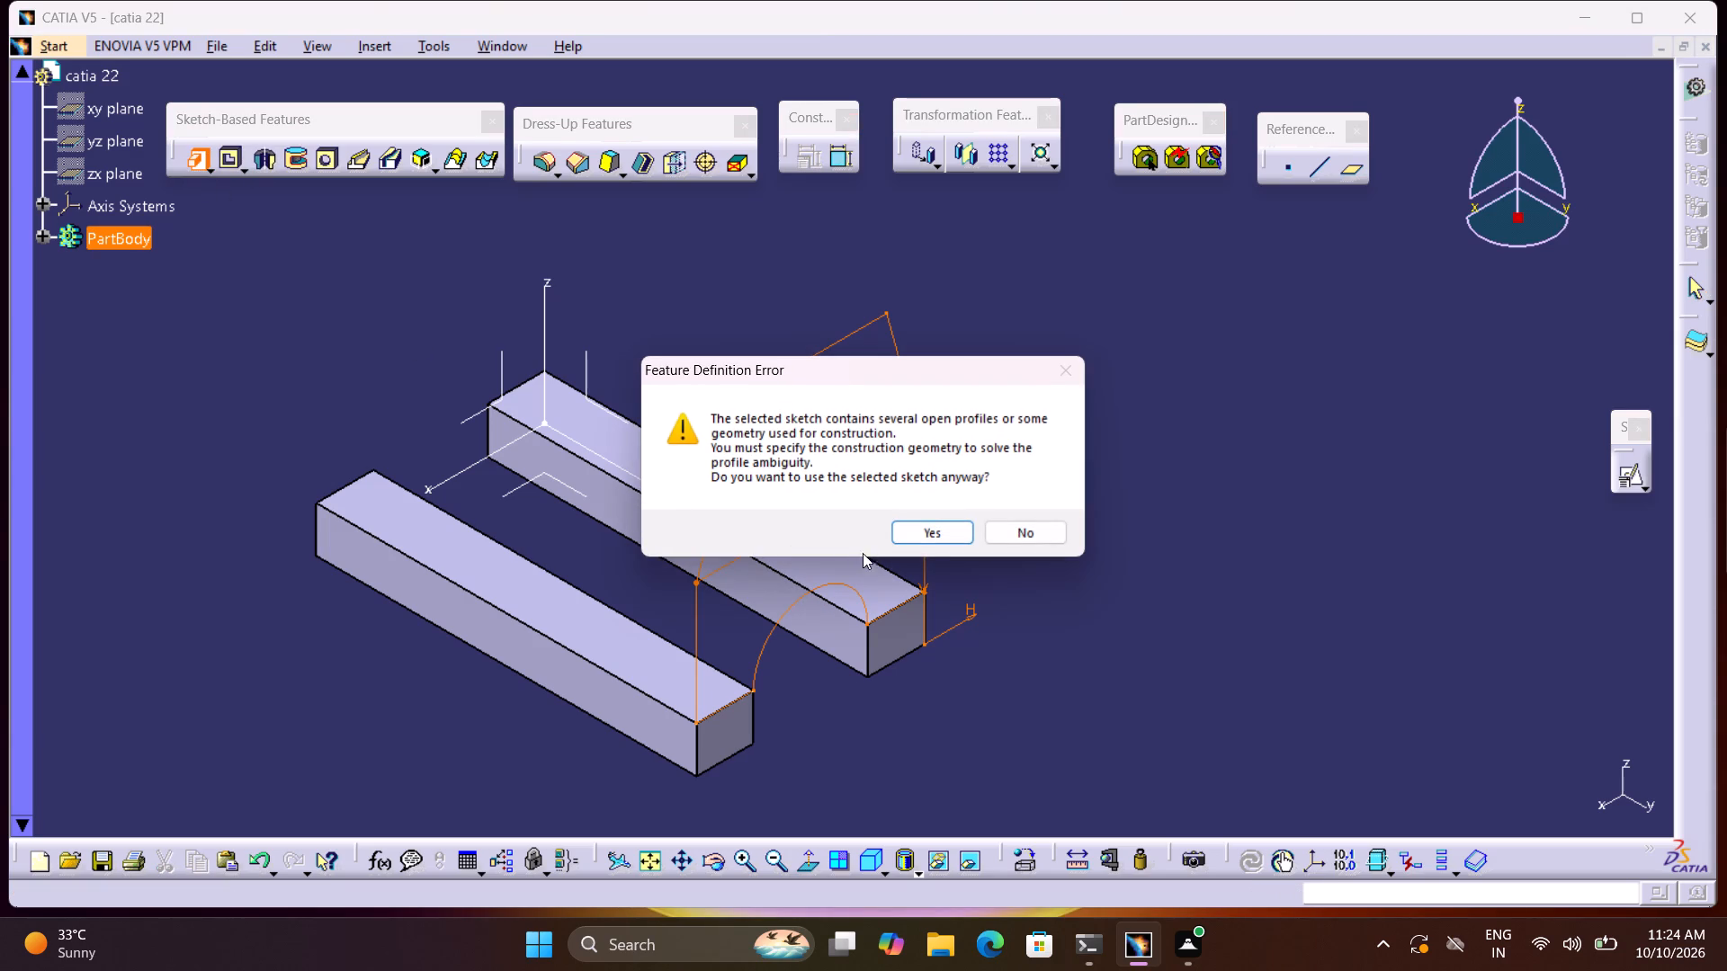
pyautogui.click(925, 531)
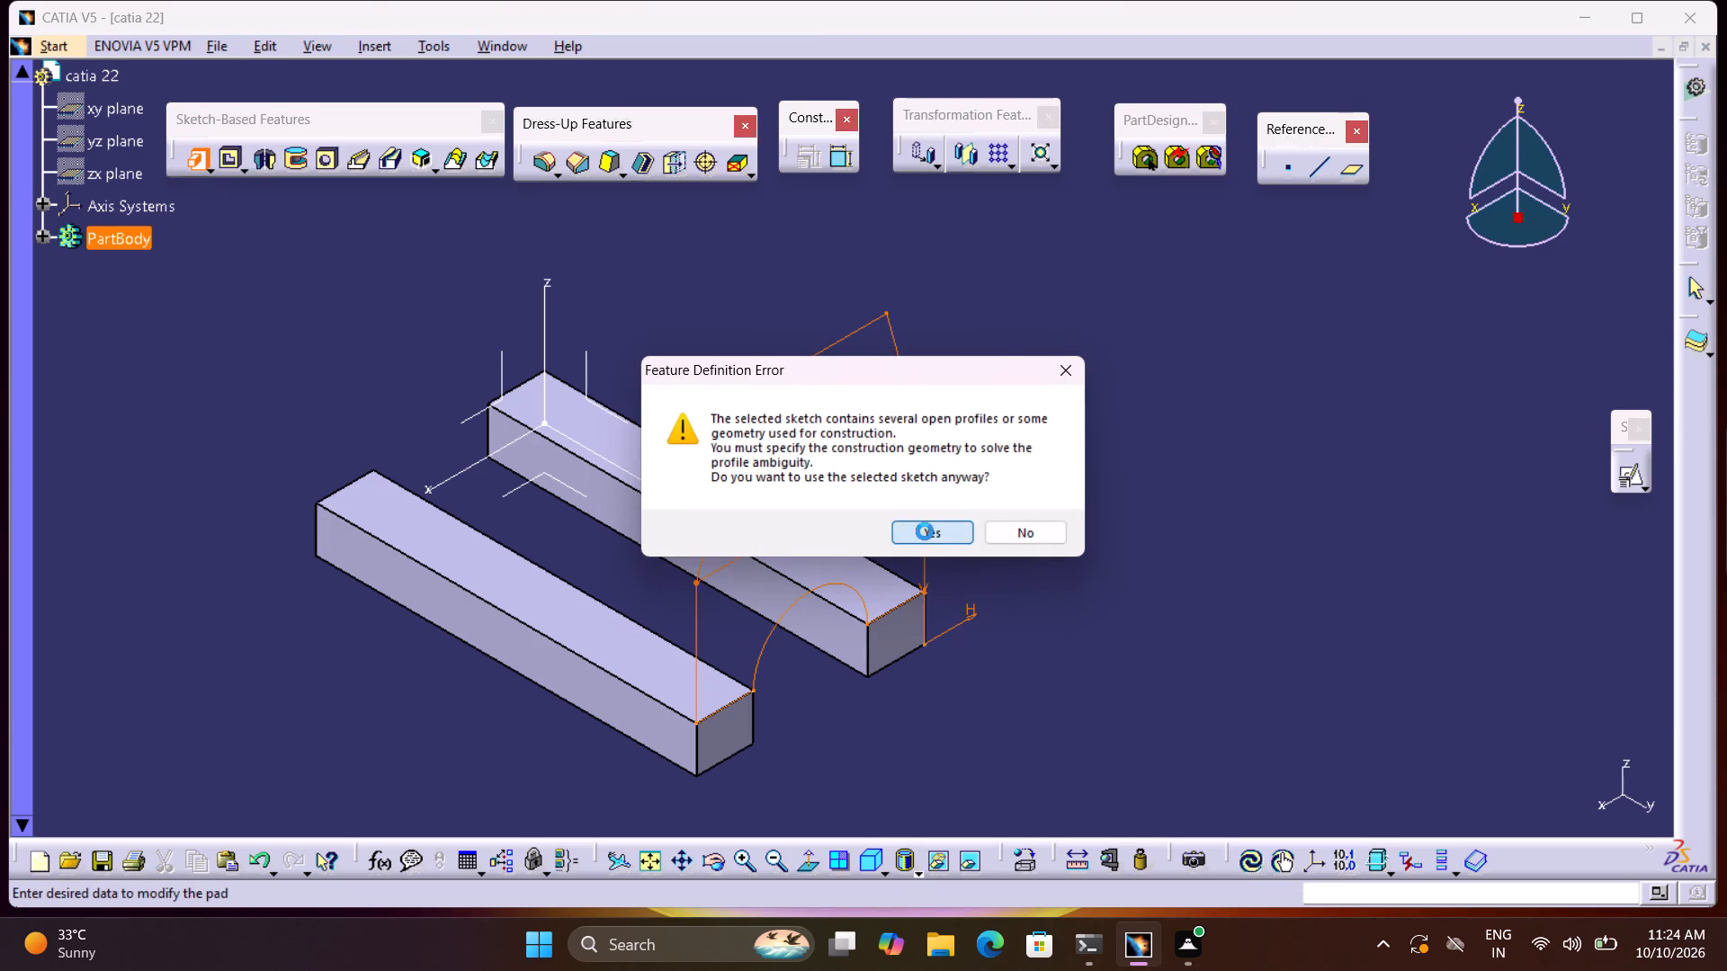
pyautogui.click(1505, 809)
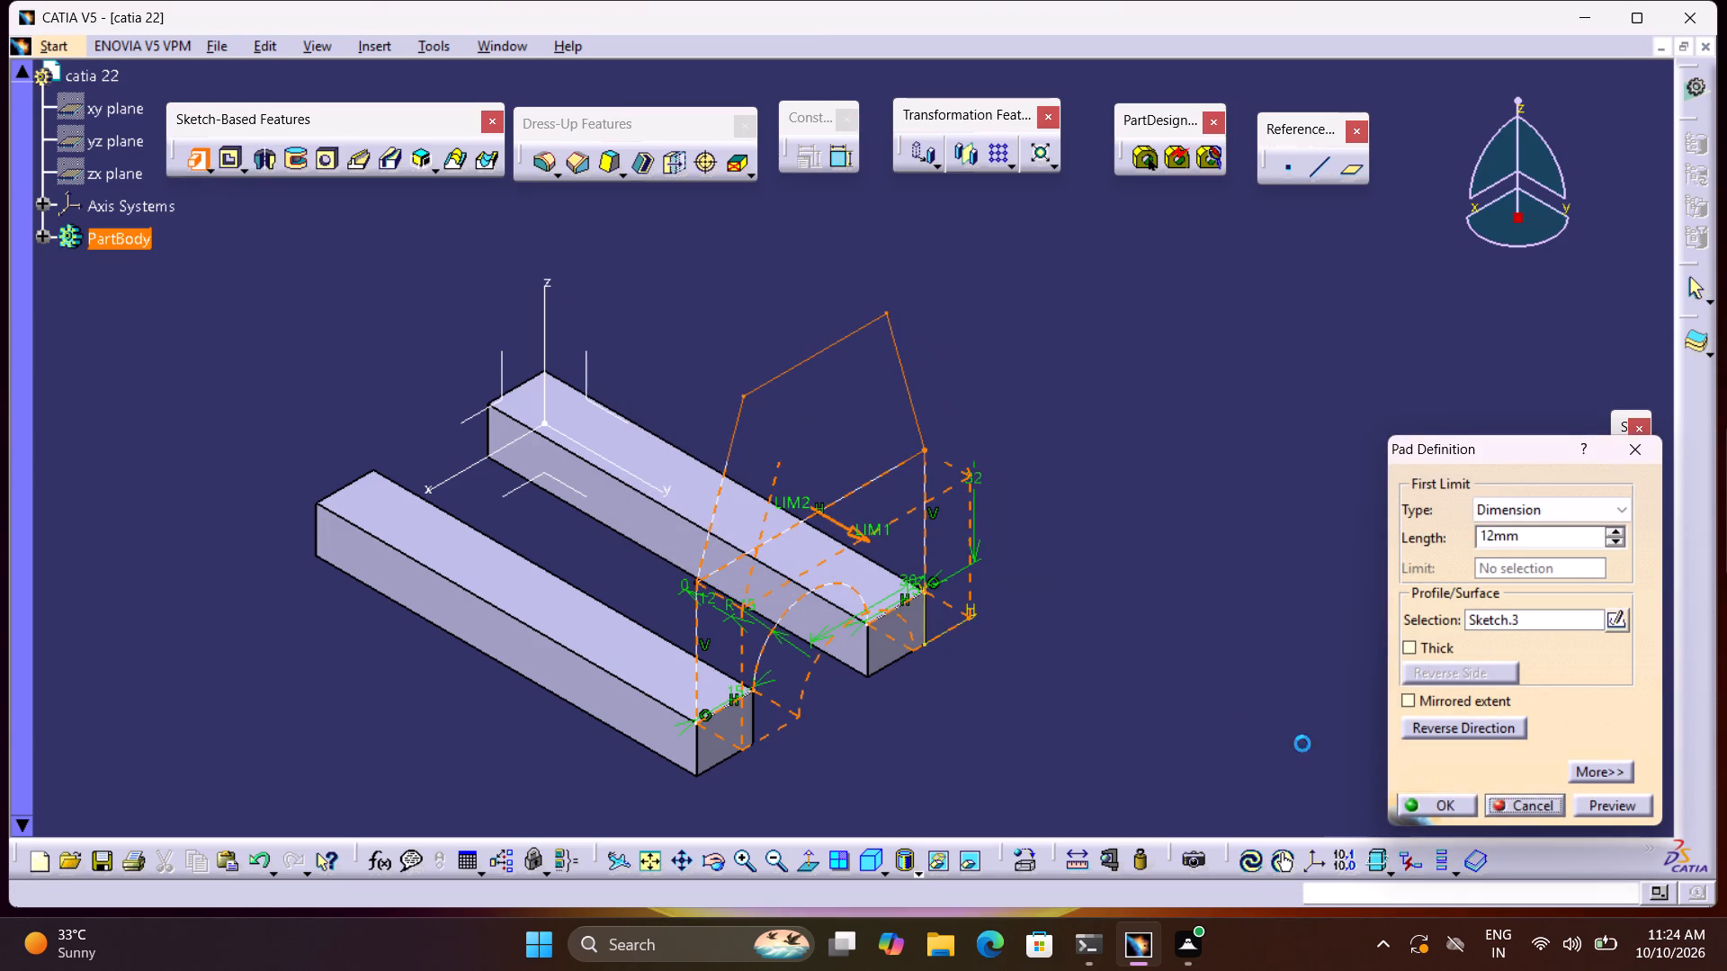
# Reopen the upright's sketch, check its solving status, and examine both opened implicit profiles in Sketch Analysis.
pyautogui.doubleClick(887, 473)
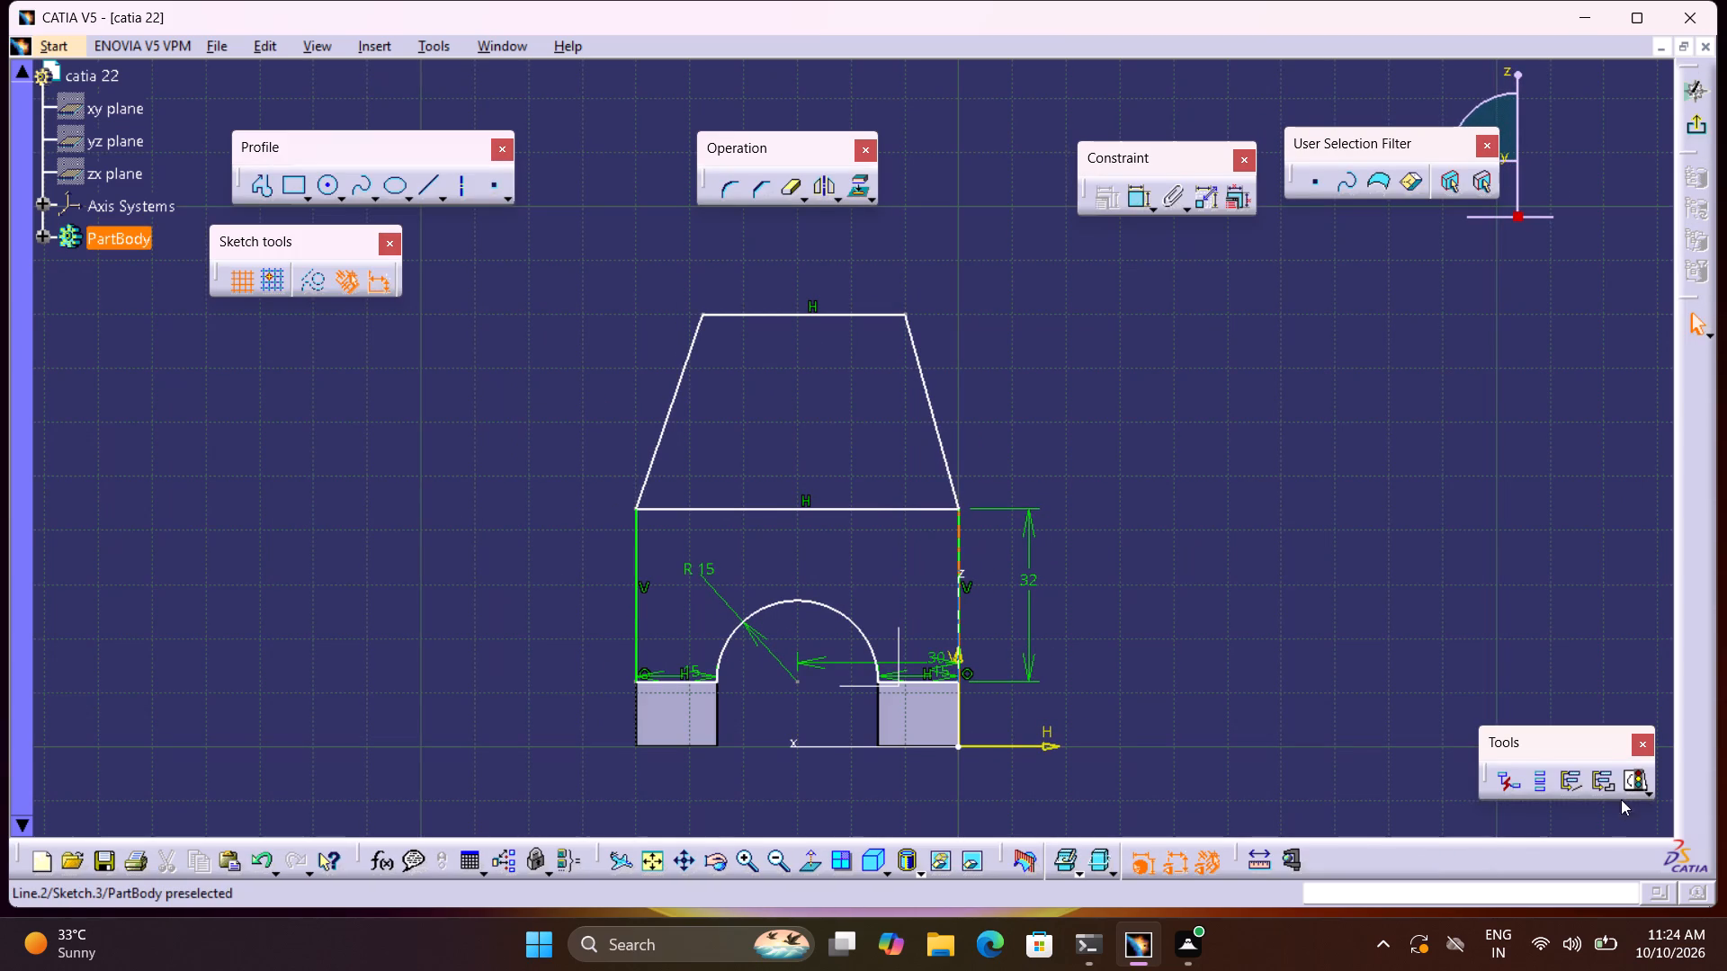
pyautogui.click(1642, 778)
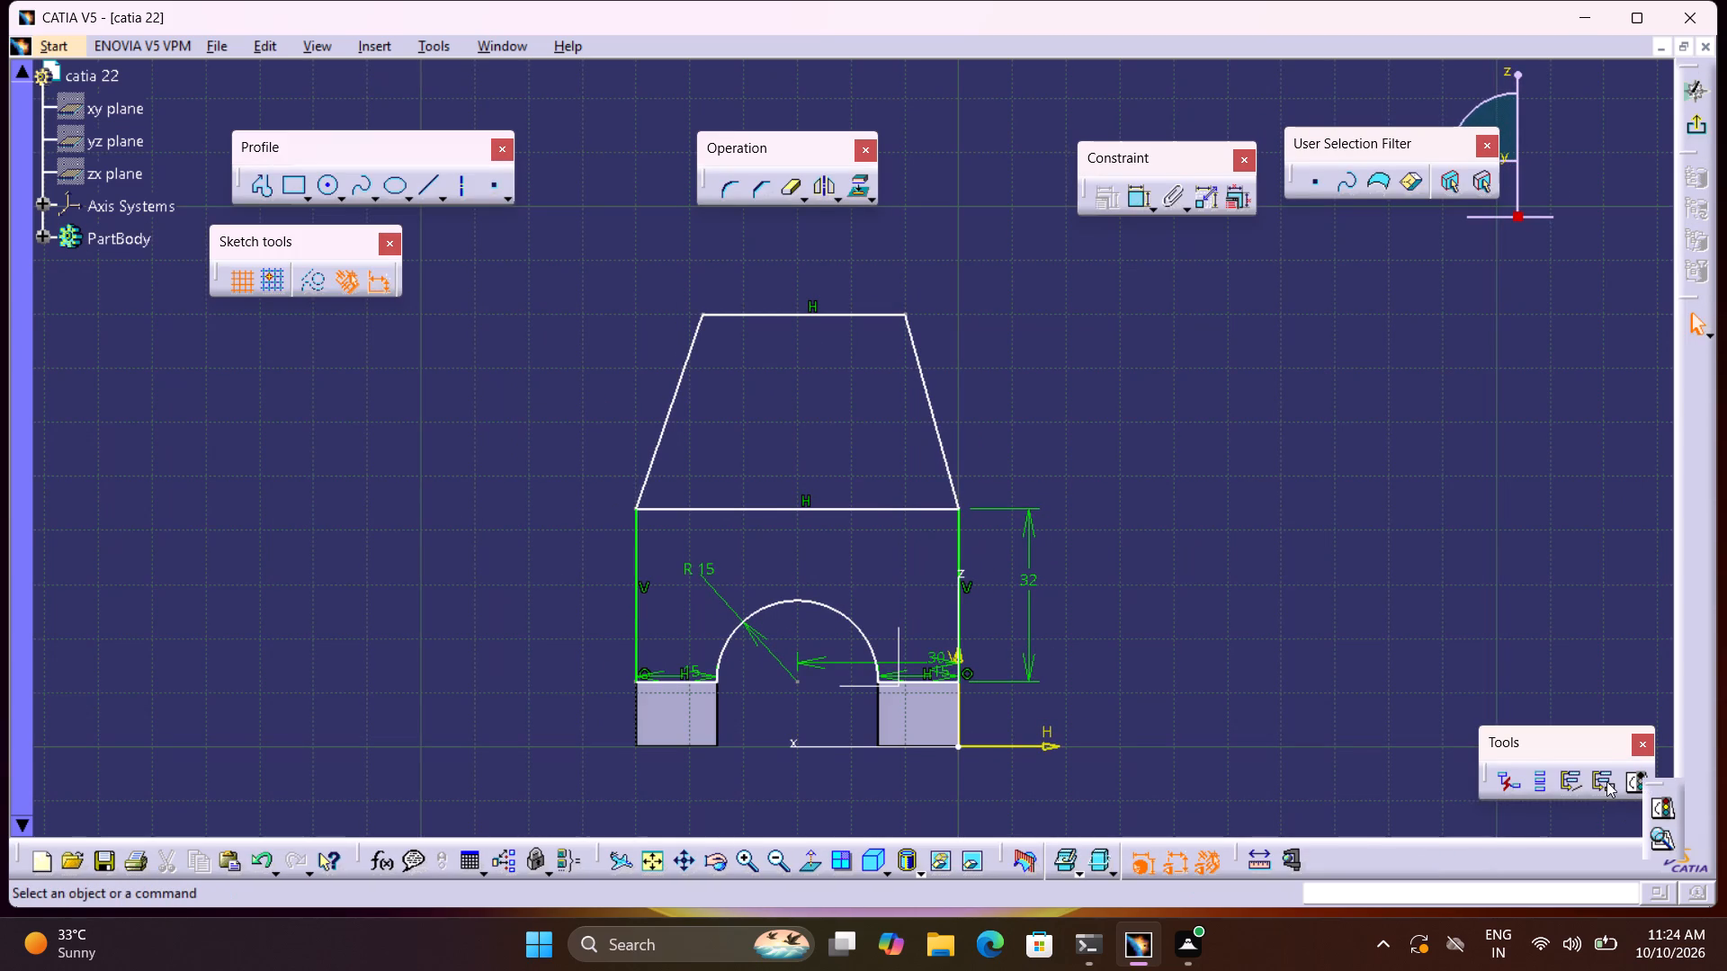
pyautogui.click(1631, 779)
pyautogui.click(1631, 779)
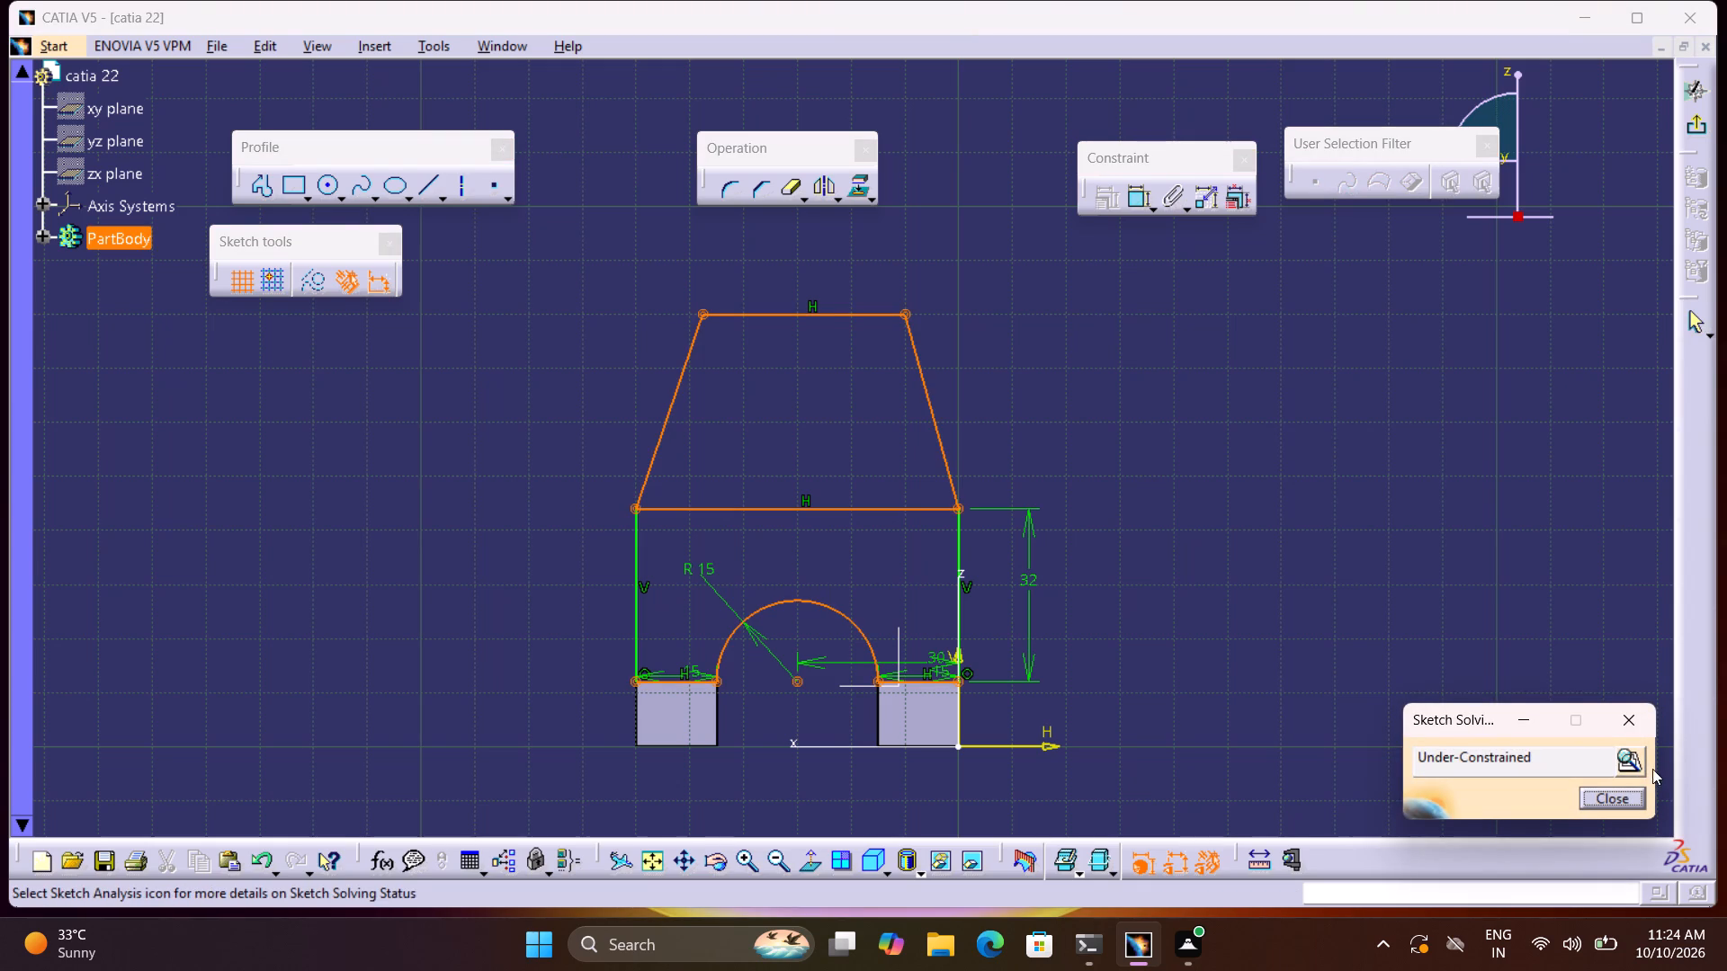
pyautogui.click(1627, 755)
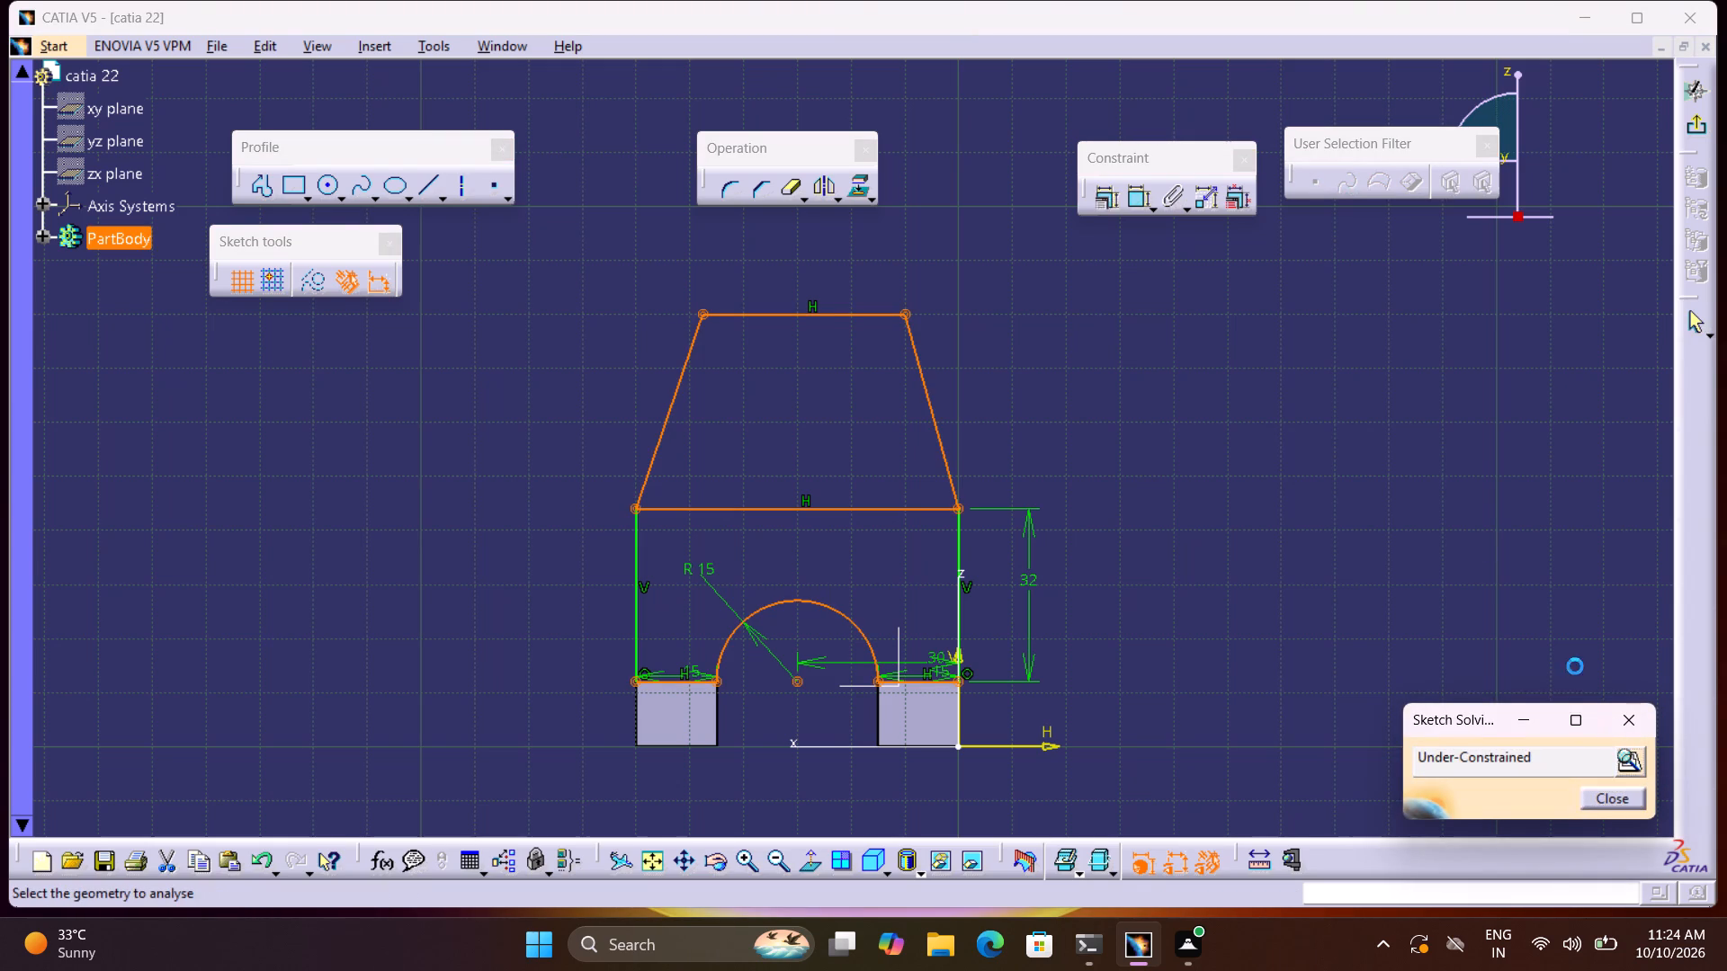
pyautogui.click(1104, 163)
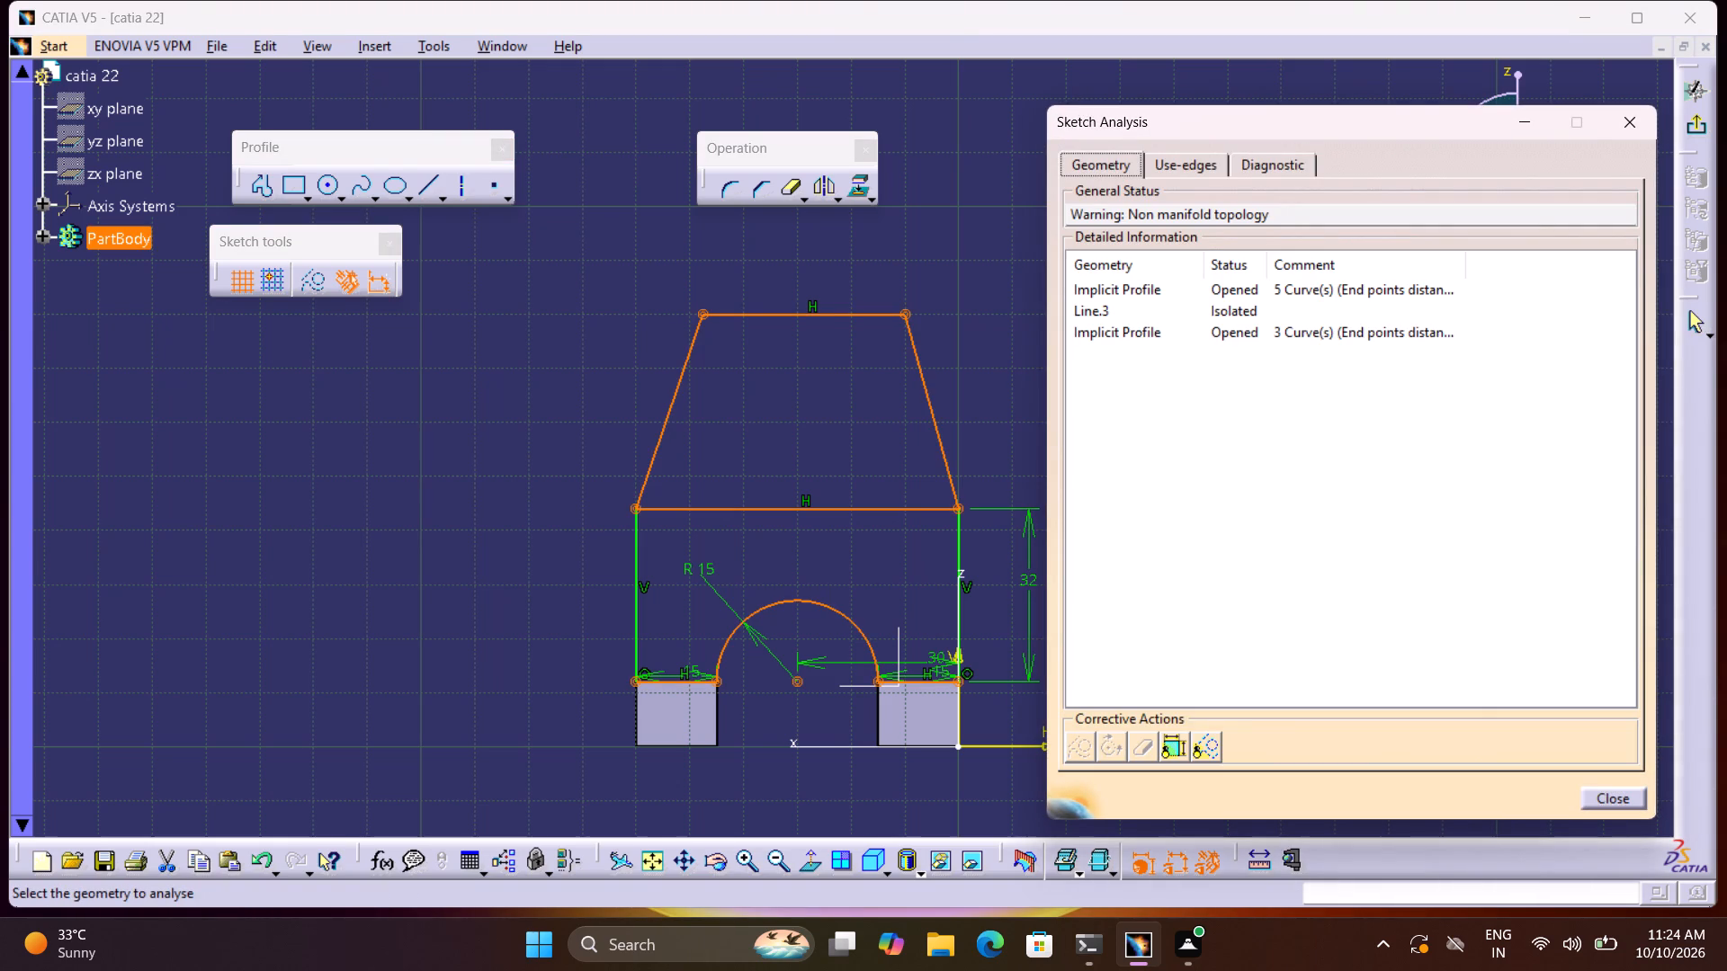
pyautogui.click(1217, 297)
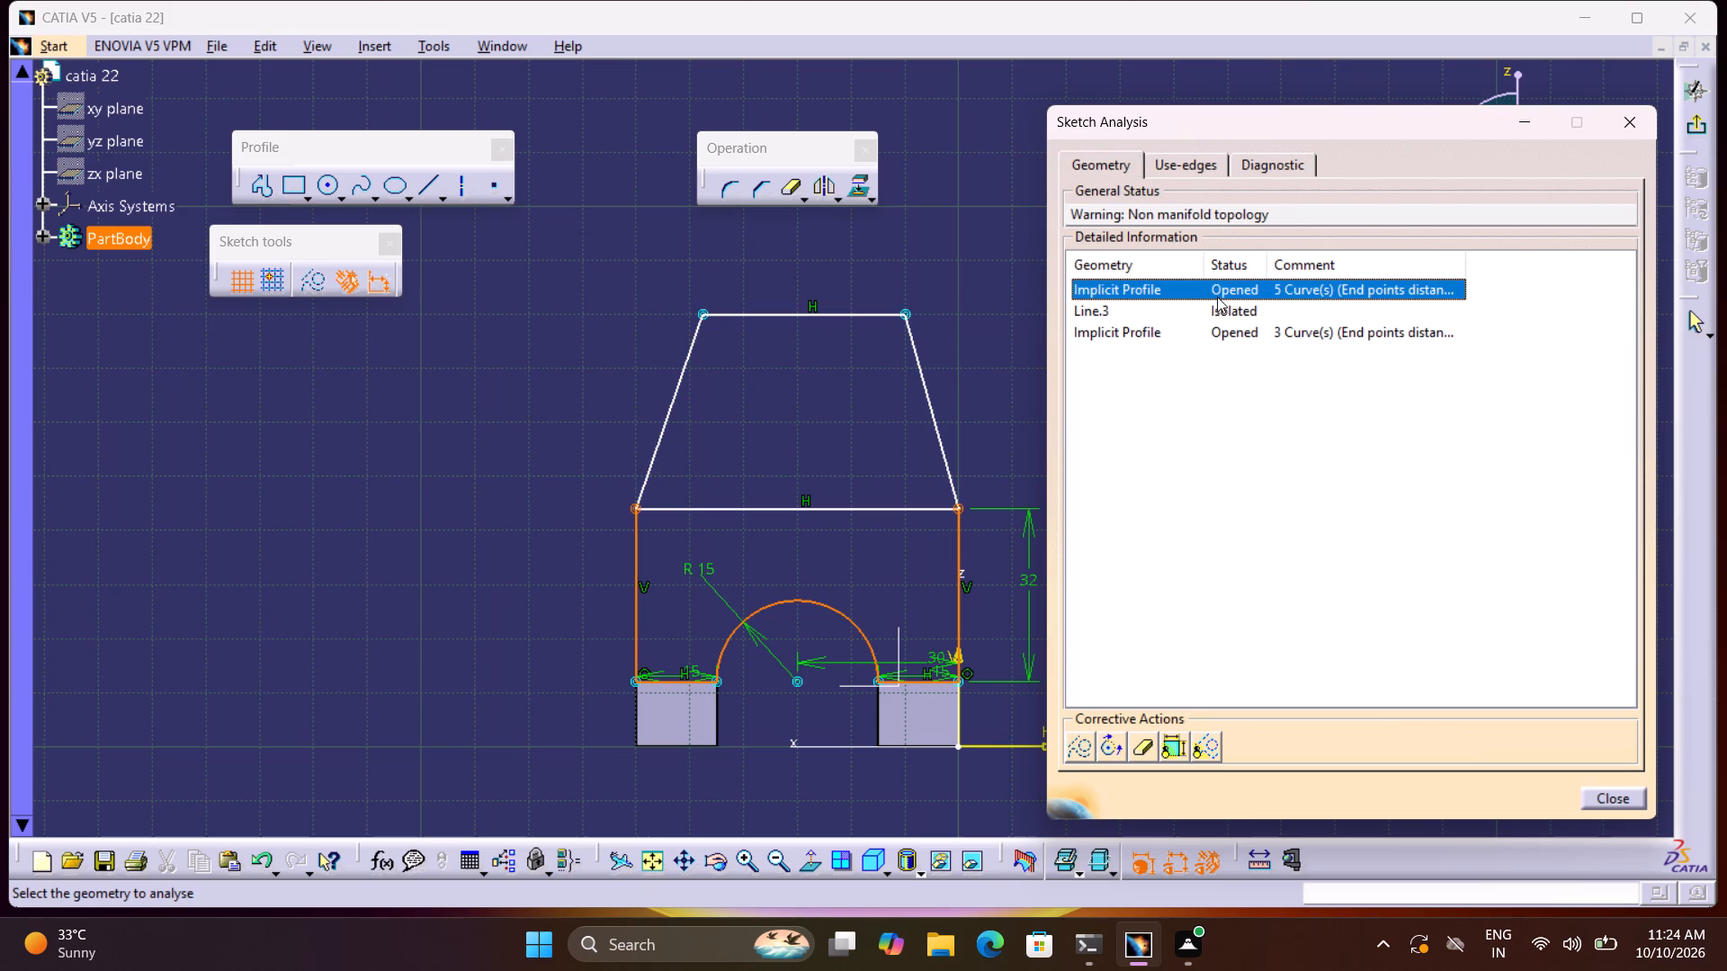
pyautogui.click(1241, 339)
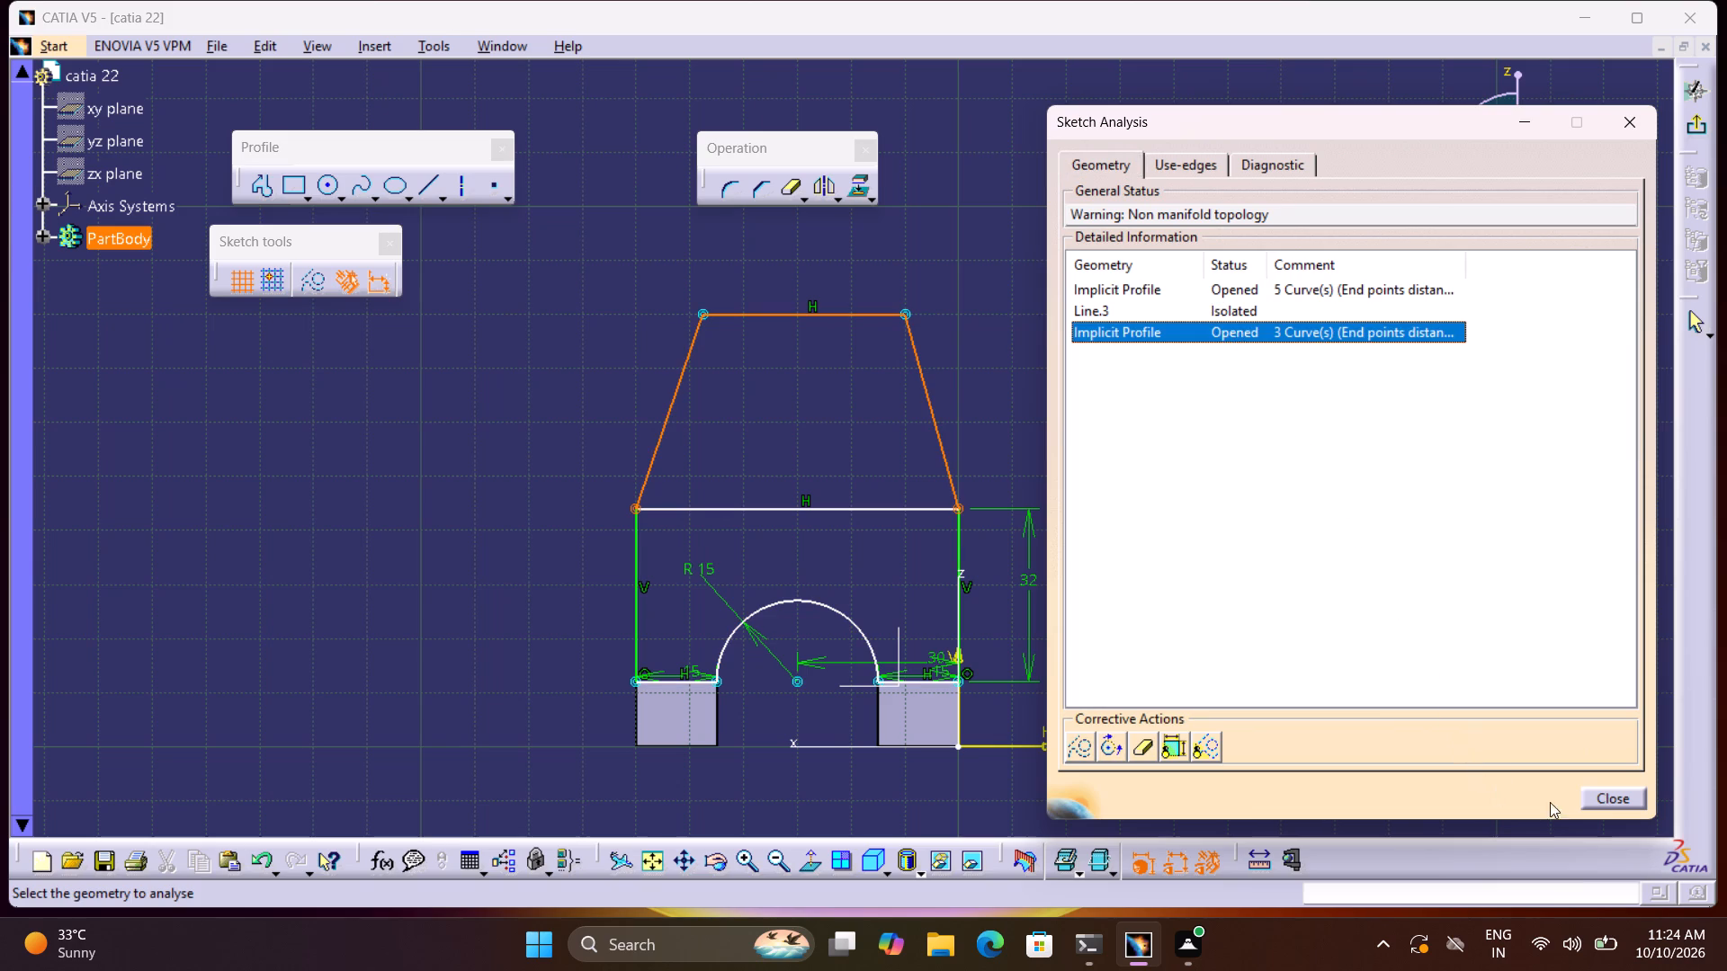
pyautogui.click(1611, 797)
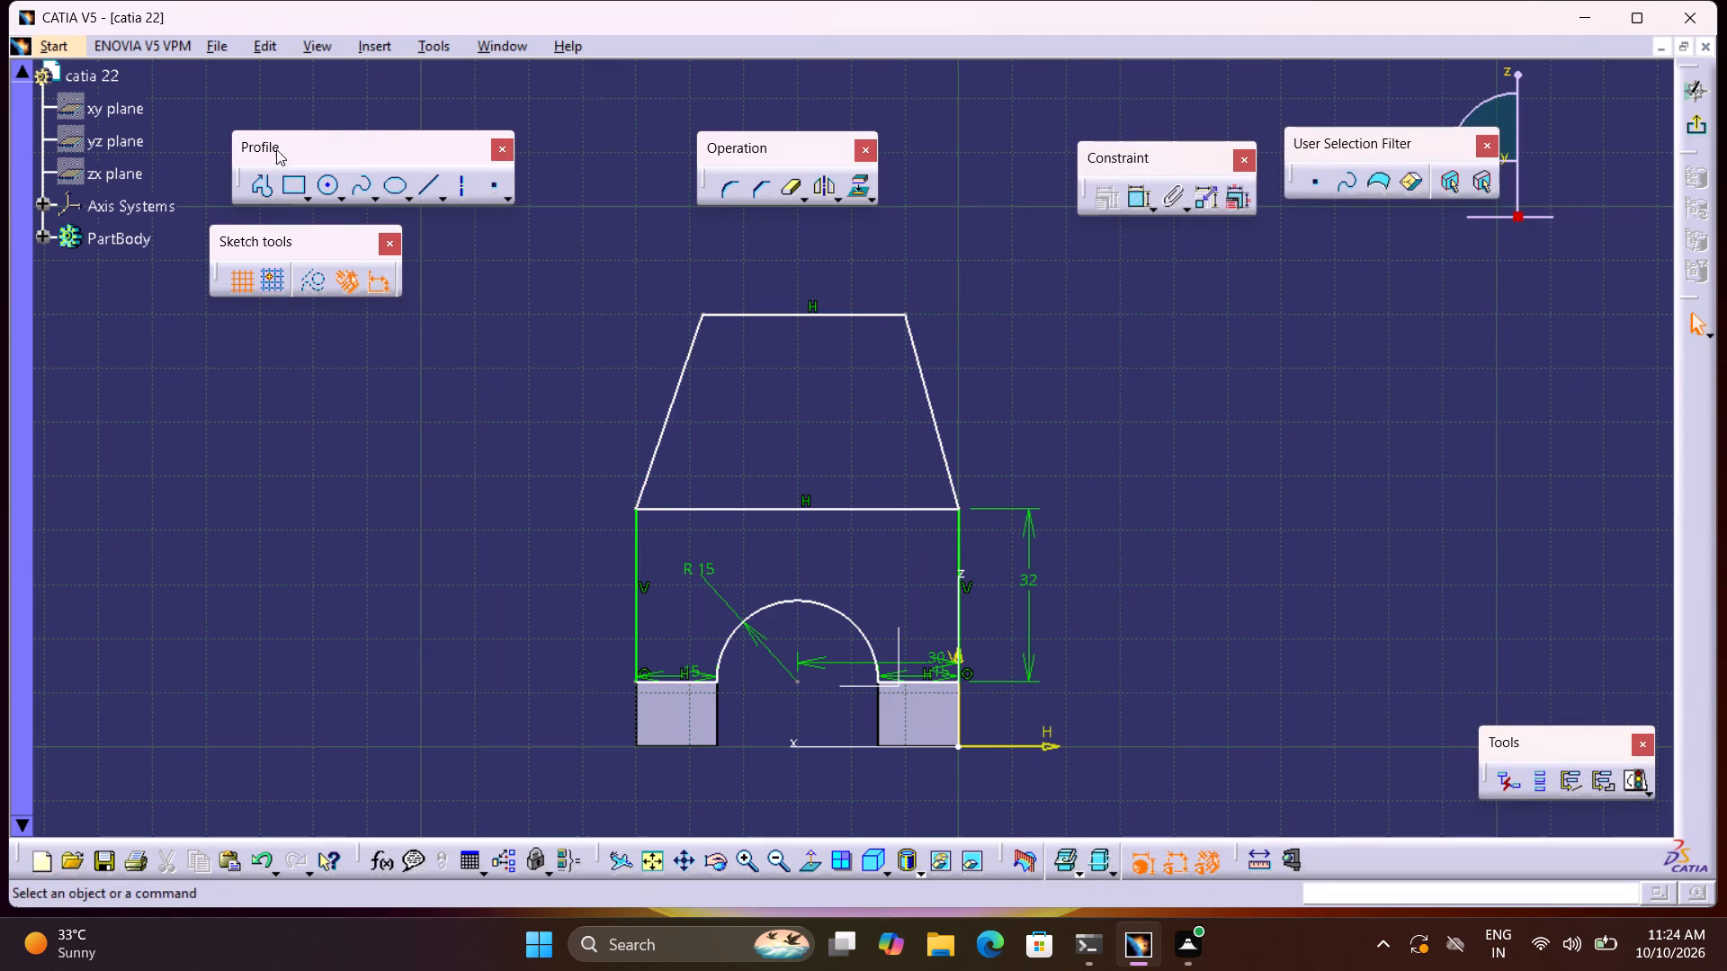
# Draw a 60 mm horizontal profile line along the base of the tapering section, joining its two lower corners.
pyautogui.click(256, 180)
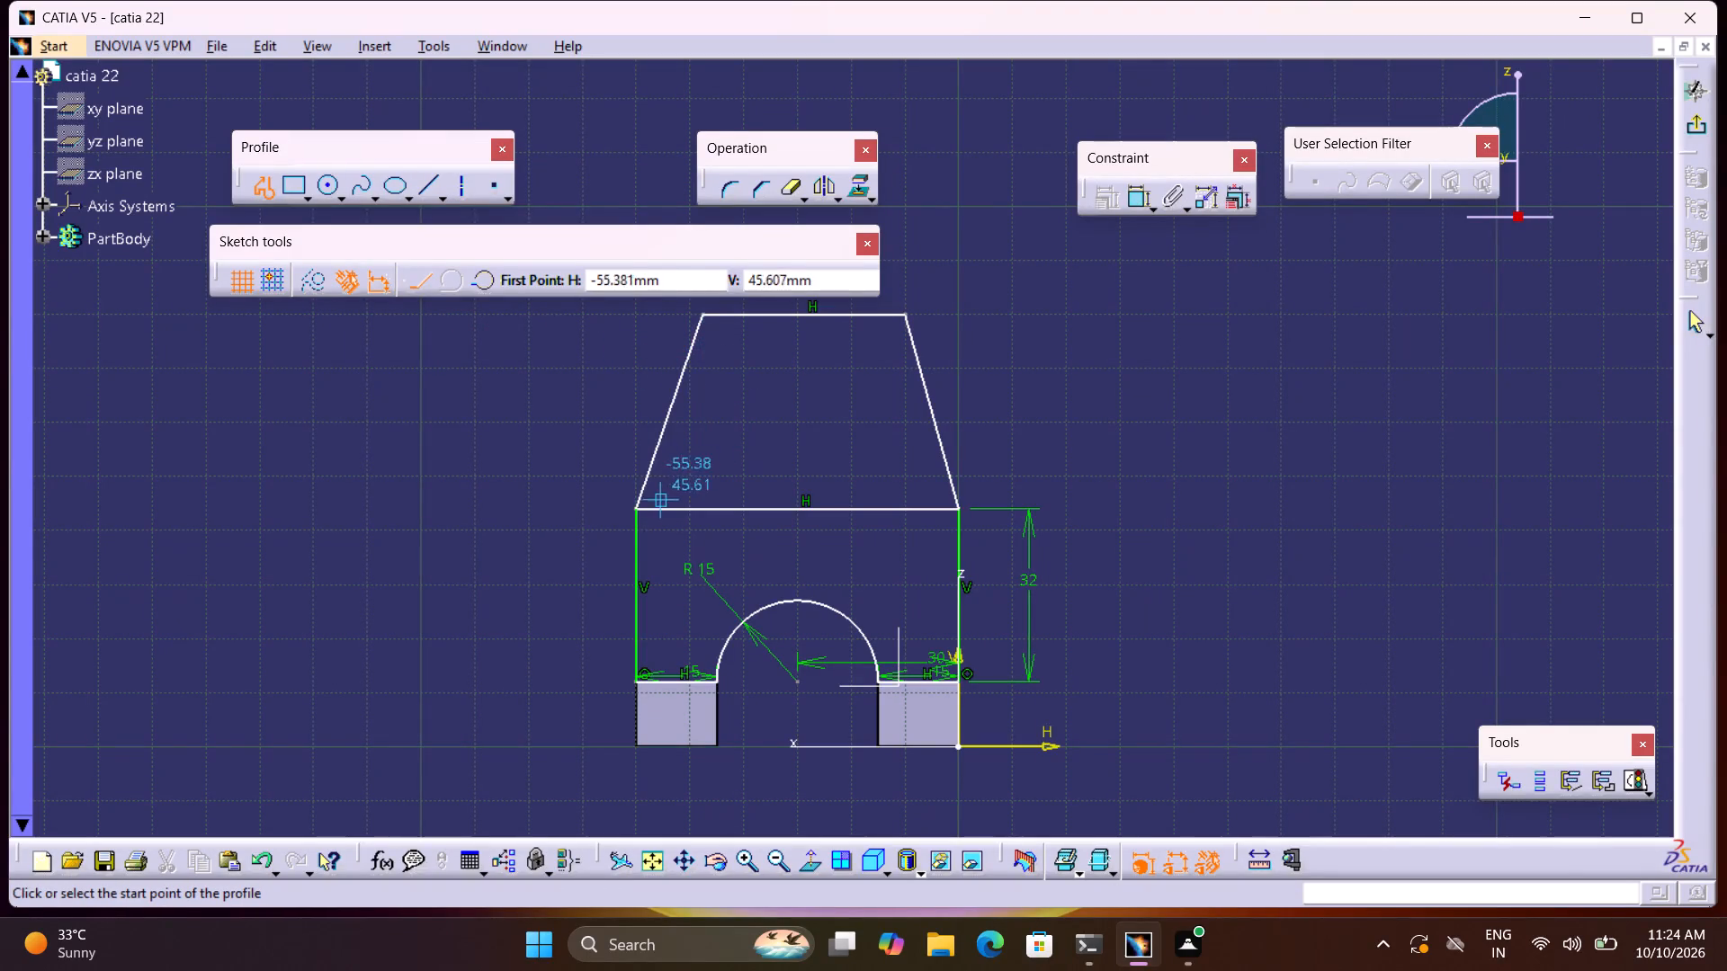
pyautogui.click(640, 512)
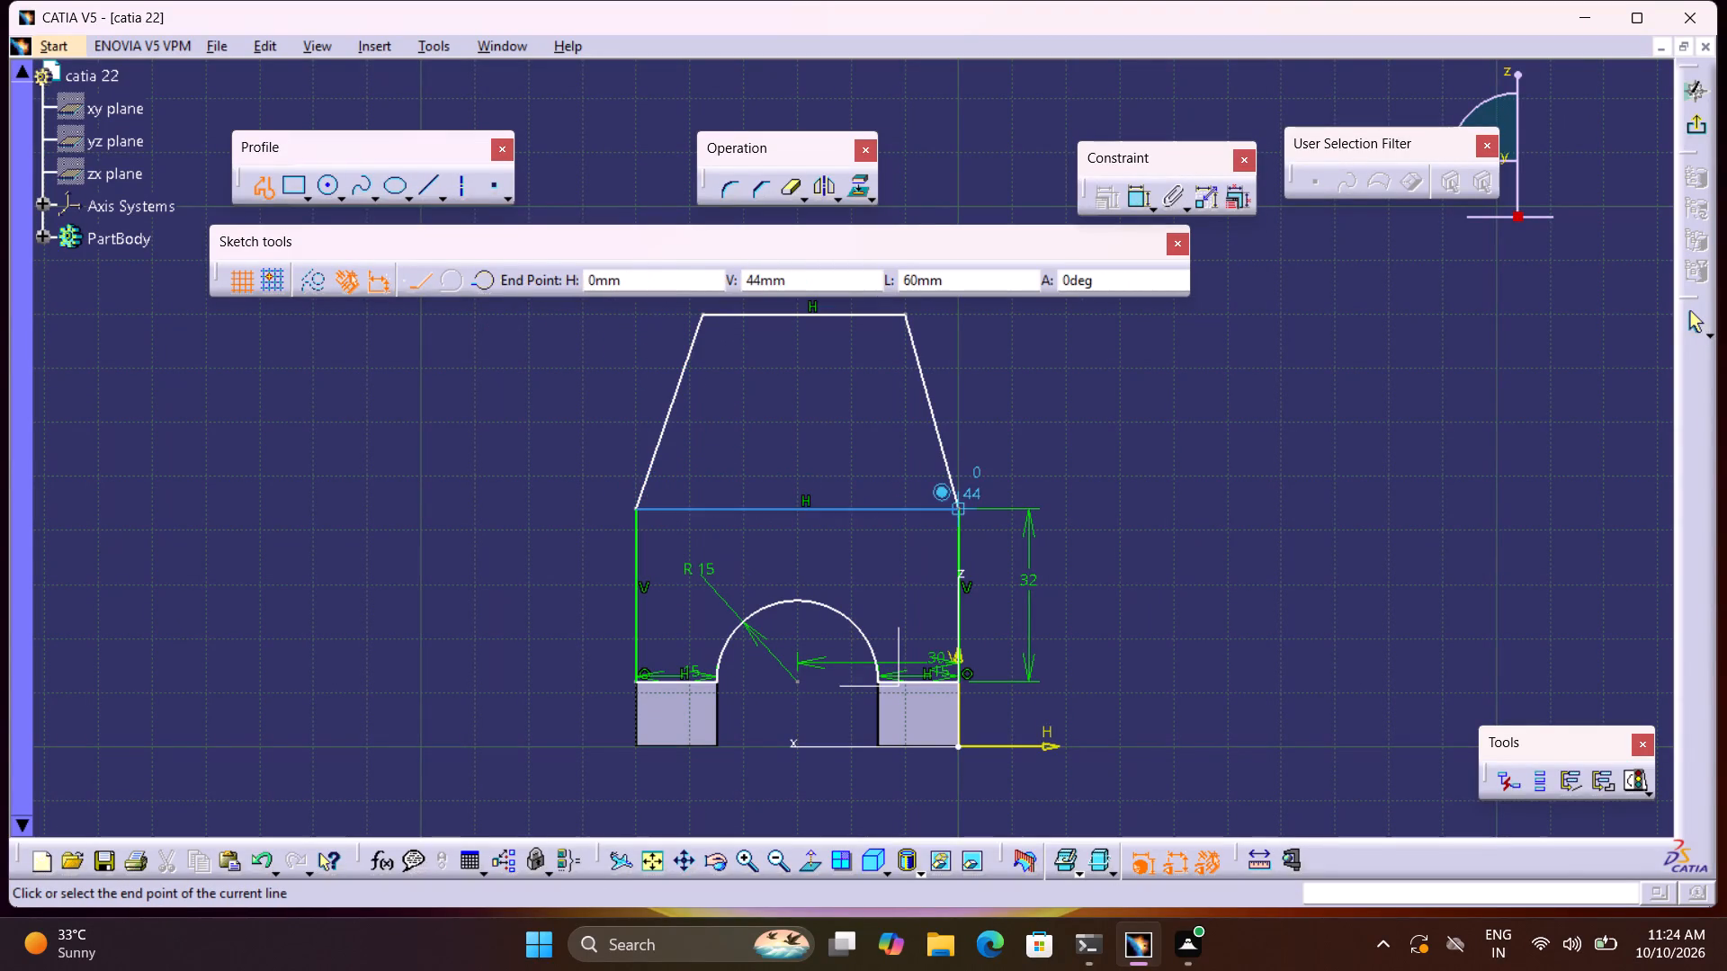
pyautogui.click(959, 506)
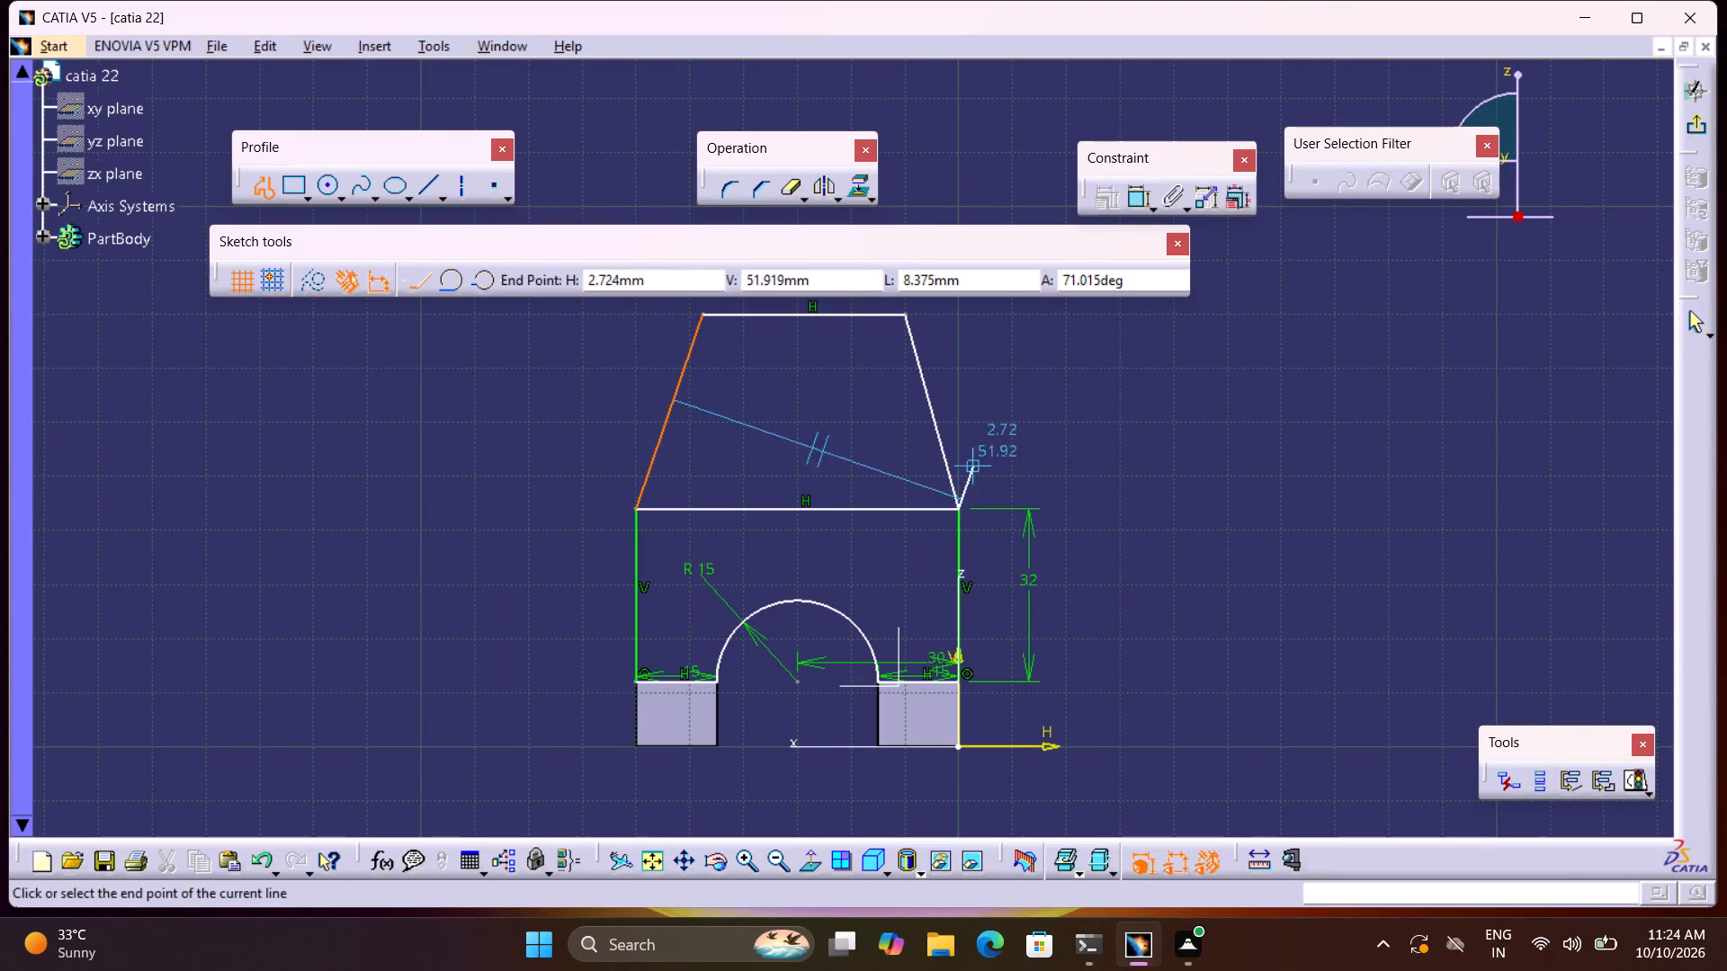
pyautogui.moveTo(981, 528); pyautogui.dragTo(948, 706, button='middle')
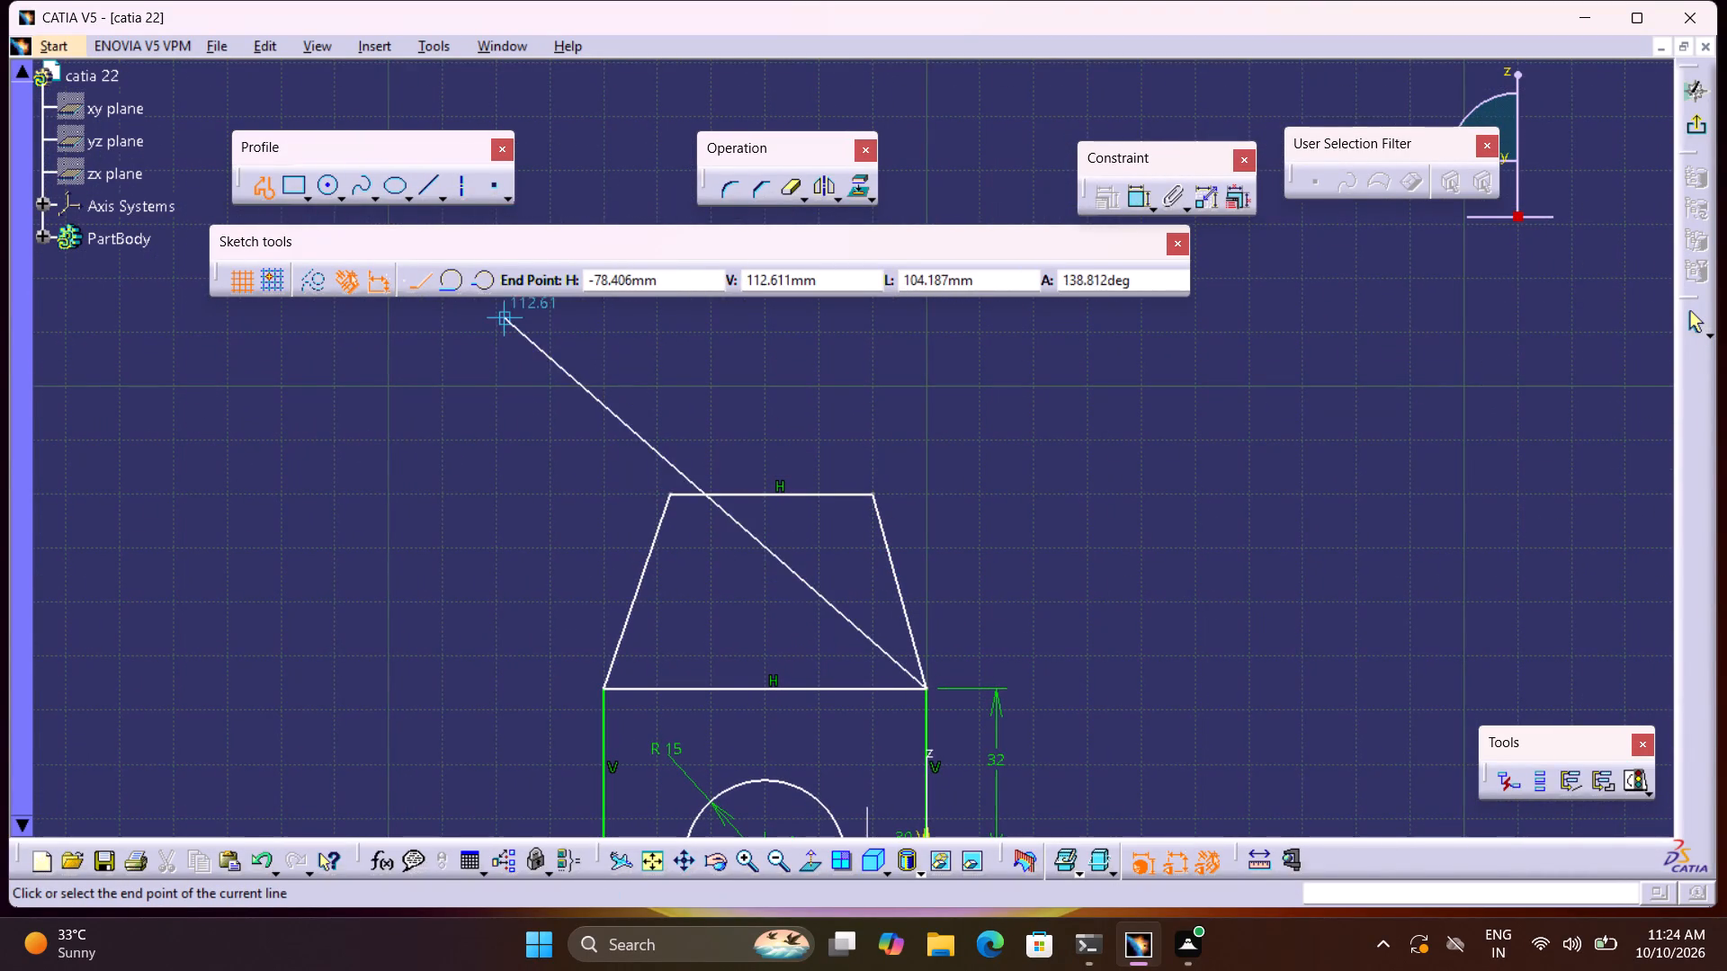
pyautogui.click(260, 191)
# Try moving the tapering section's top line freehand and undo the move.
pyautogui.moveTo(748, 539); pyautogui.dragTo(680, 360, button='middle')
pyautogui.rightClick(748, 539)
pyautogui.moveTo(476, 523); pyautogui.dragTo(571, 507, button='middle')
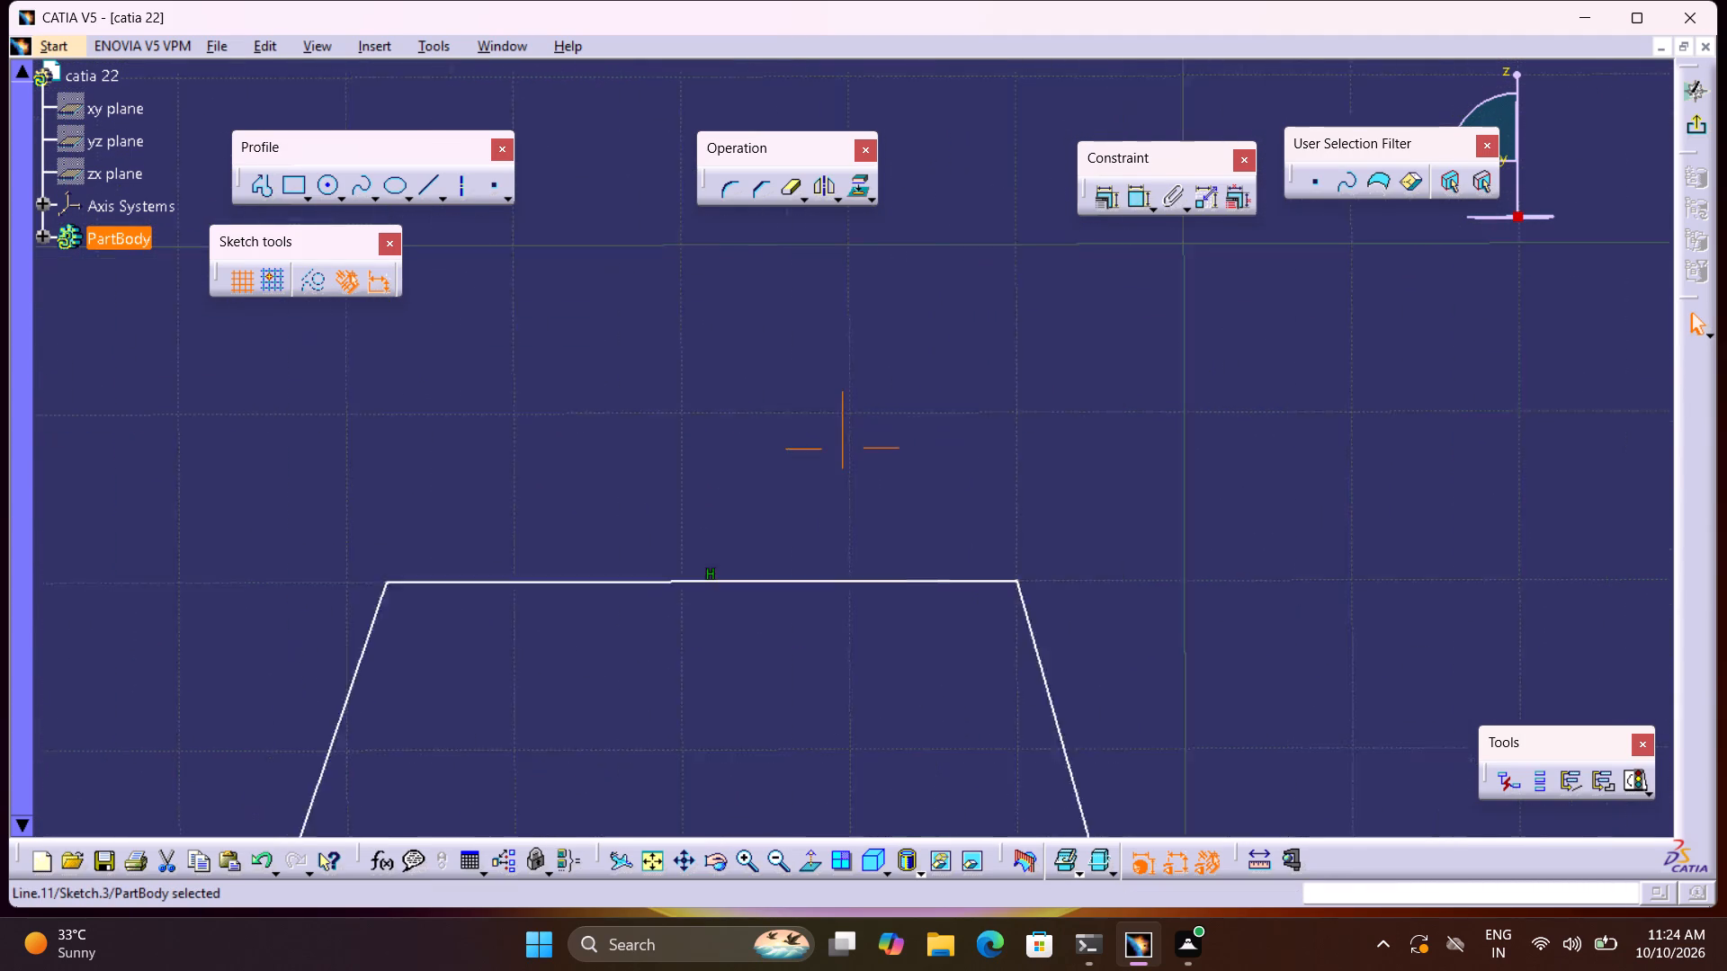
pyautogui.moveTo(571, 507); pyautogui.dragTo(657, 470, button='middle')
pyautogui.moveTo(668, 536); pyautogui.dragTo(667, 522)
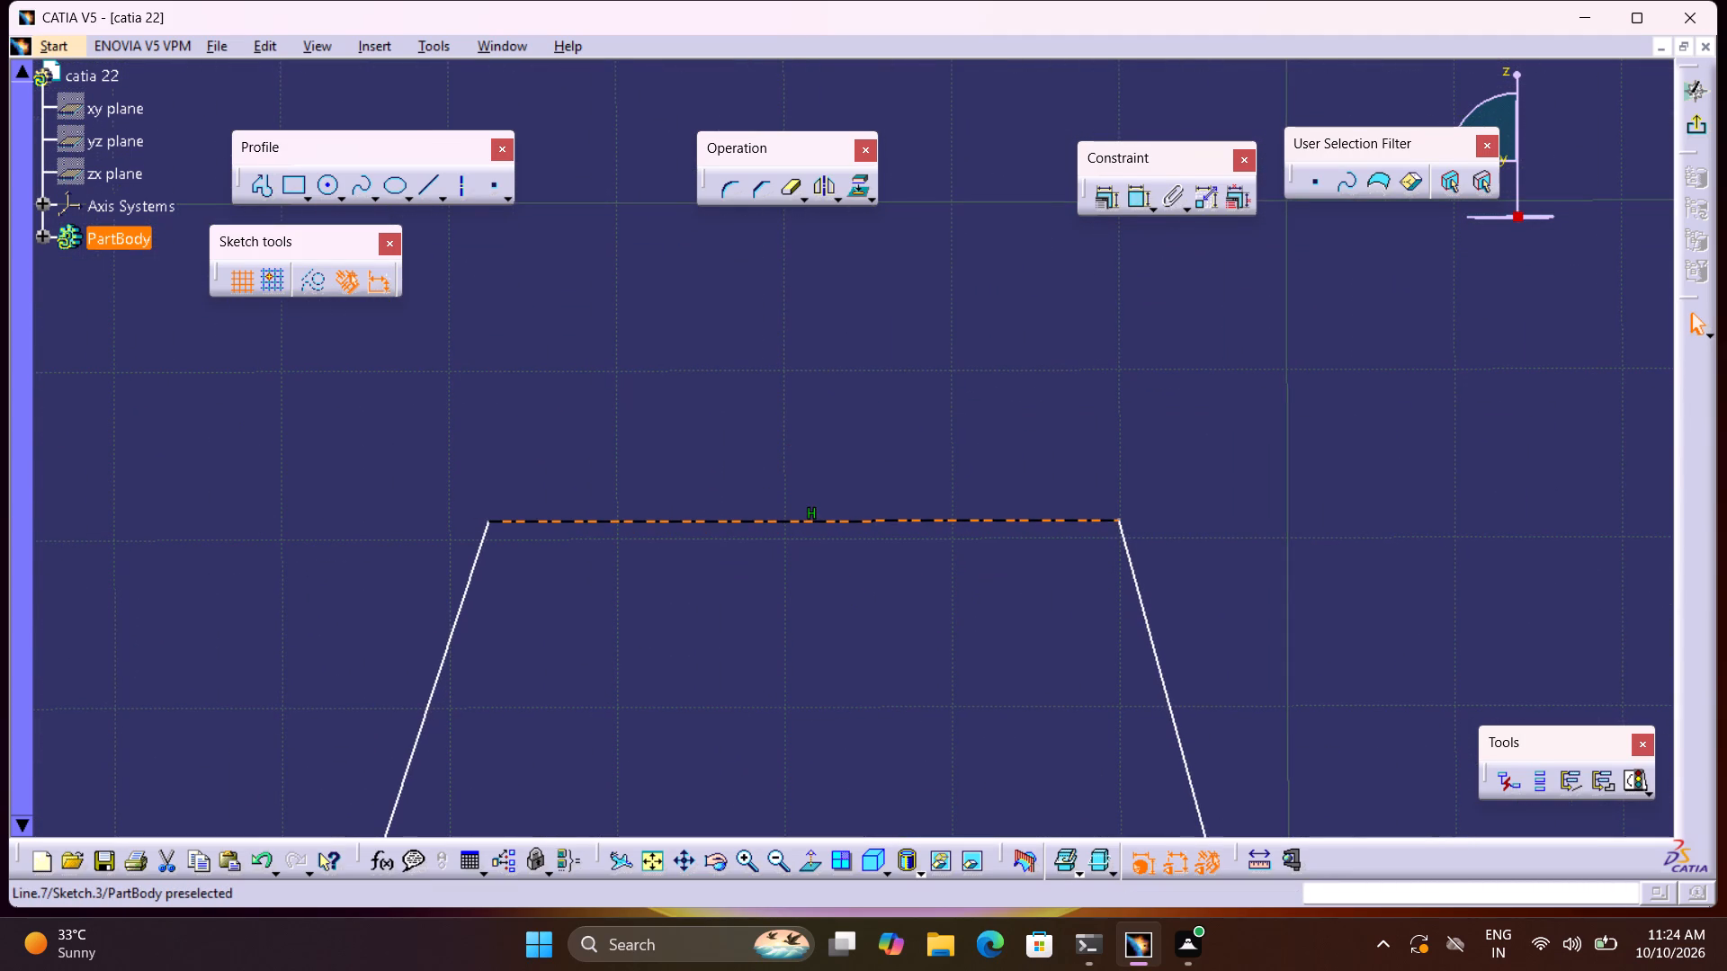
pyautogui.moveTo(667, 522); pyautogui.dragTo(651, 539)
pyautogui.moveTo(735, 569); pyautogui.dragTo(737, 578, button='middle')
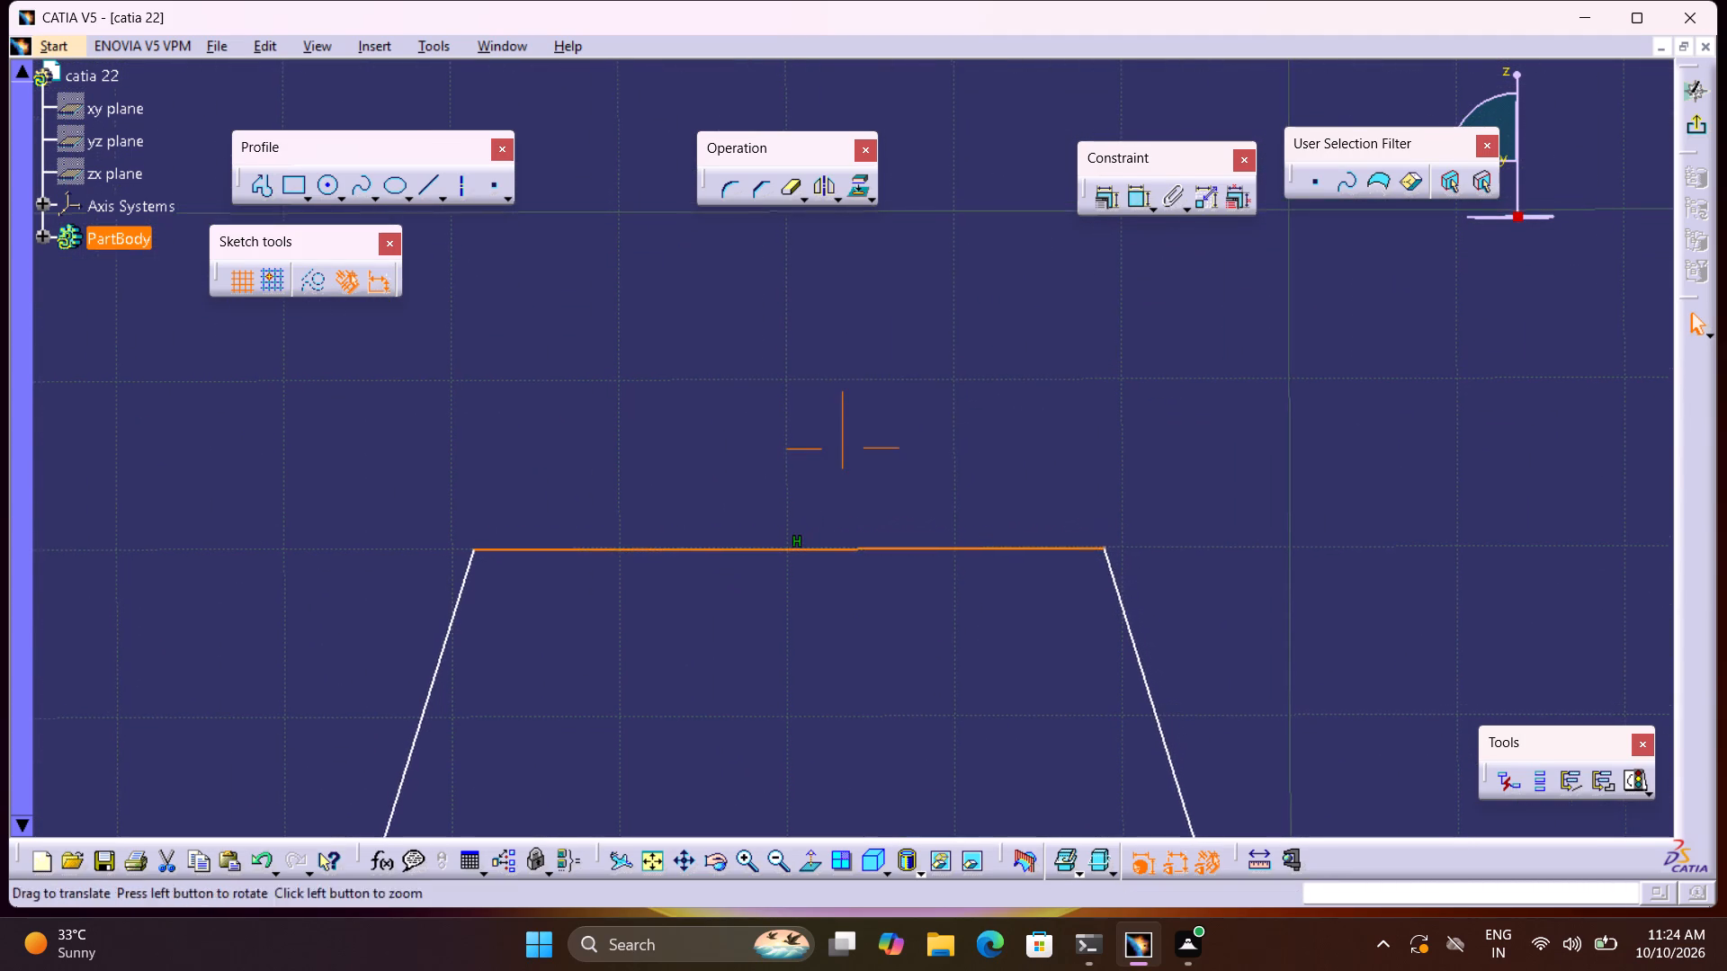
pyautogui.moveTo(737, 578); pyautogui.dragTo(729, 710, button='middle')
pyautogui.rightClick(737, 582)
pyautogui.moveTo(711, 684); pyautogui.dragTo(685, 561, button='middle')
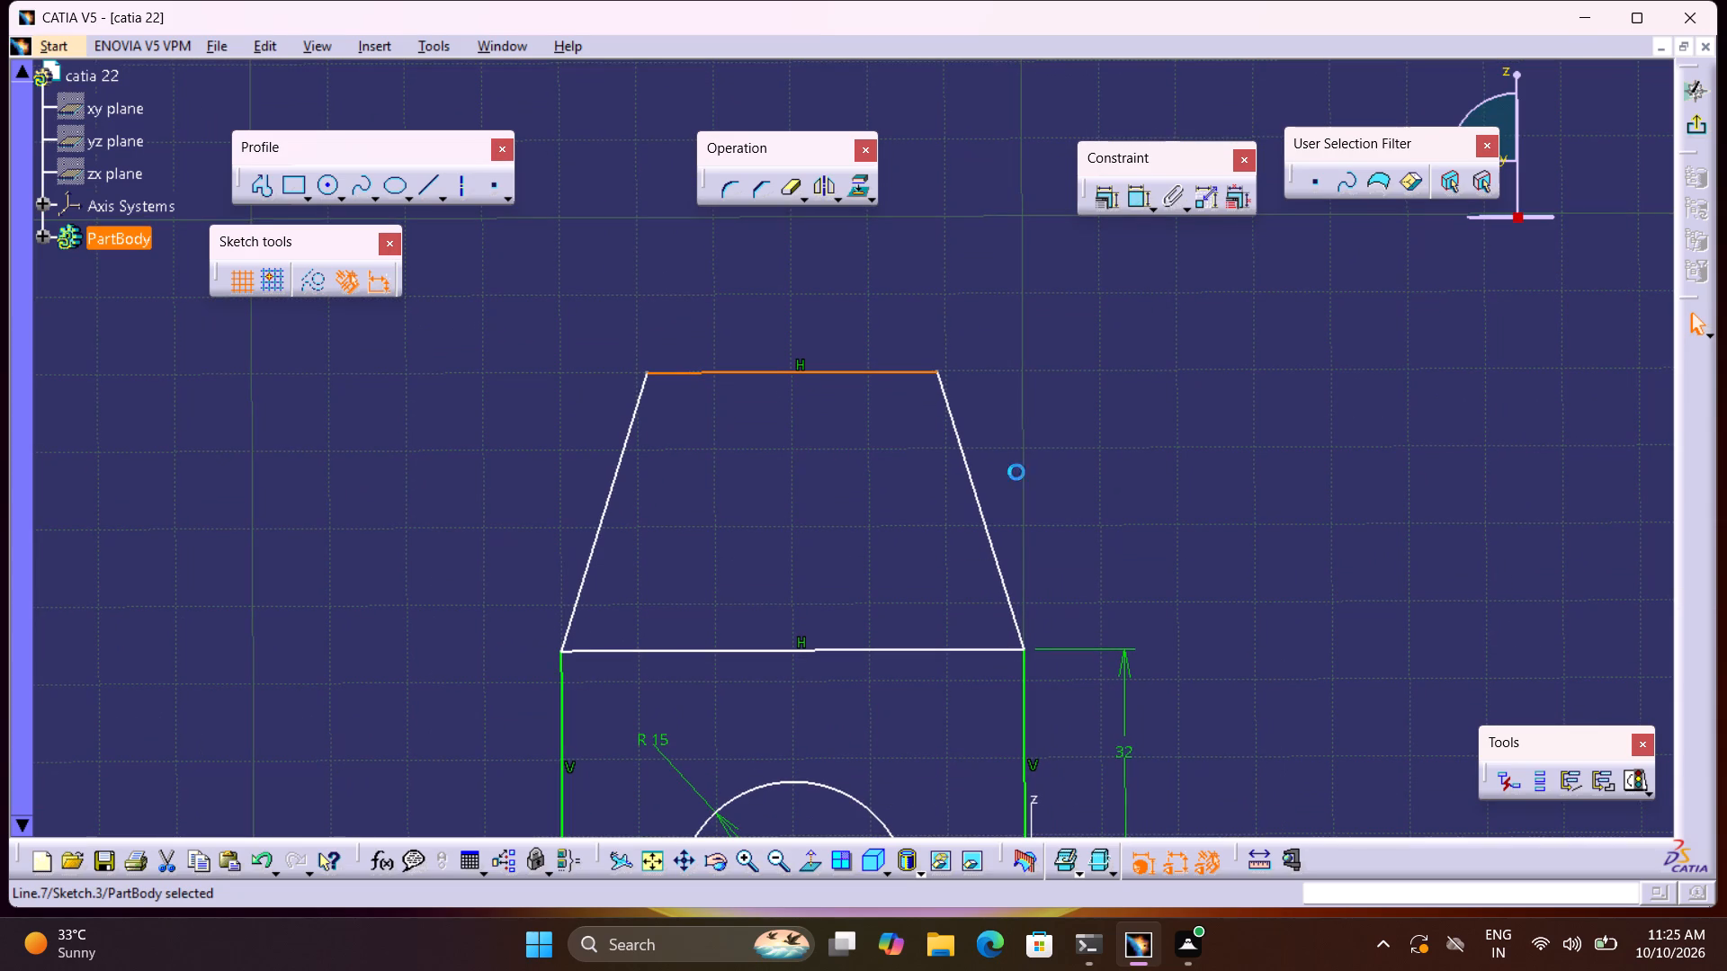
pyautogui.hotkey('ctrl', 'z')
# Dimension the vertical distance between the tapering section's top line and the horizontal line at its base.
pyautogui.doubleClick(1158, 247)
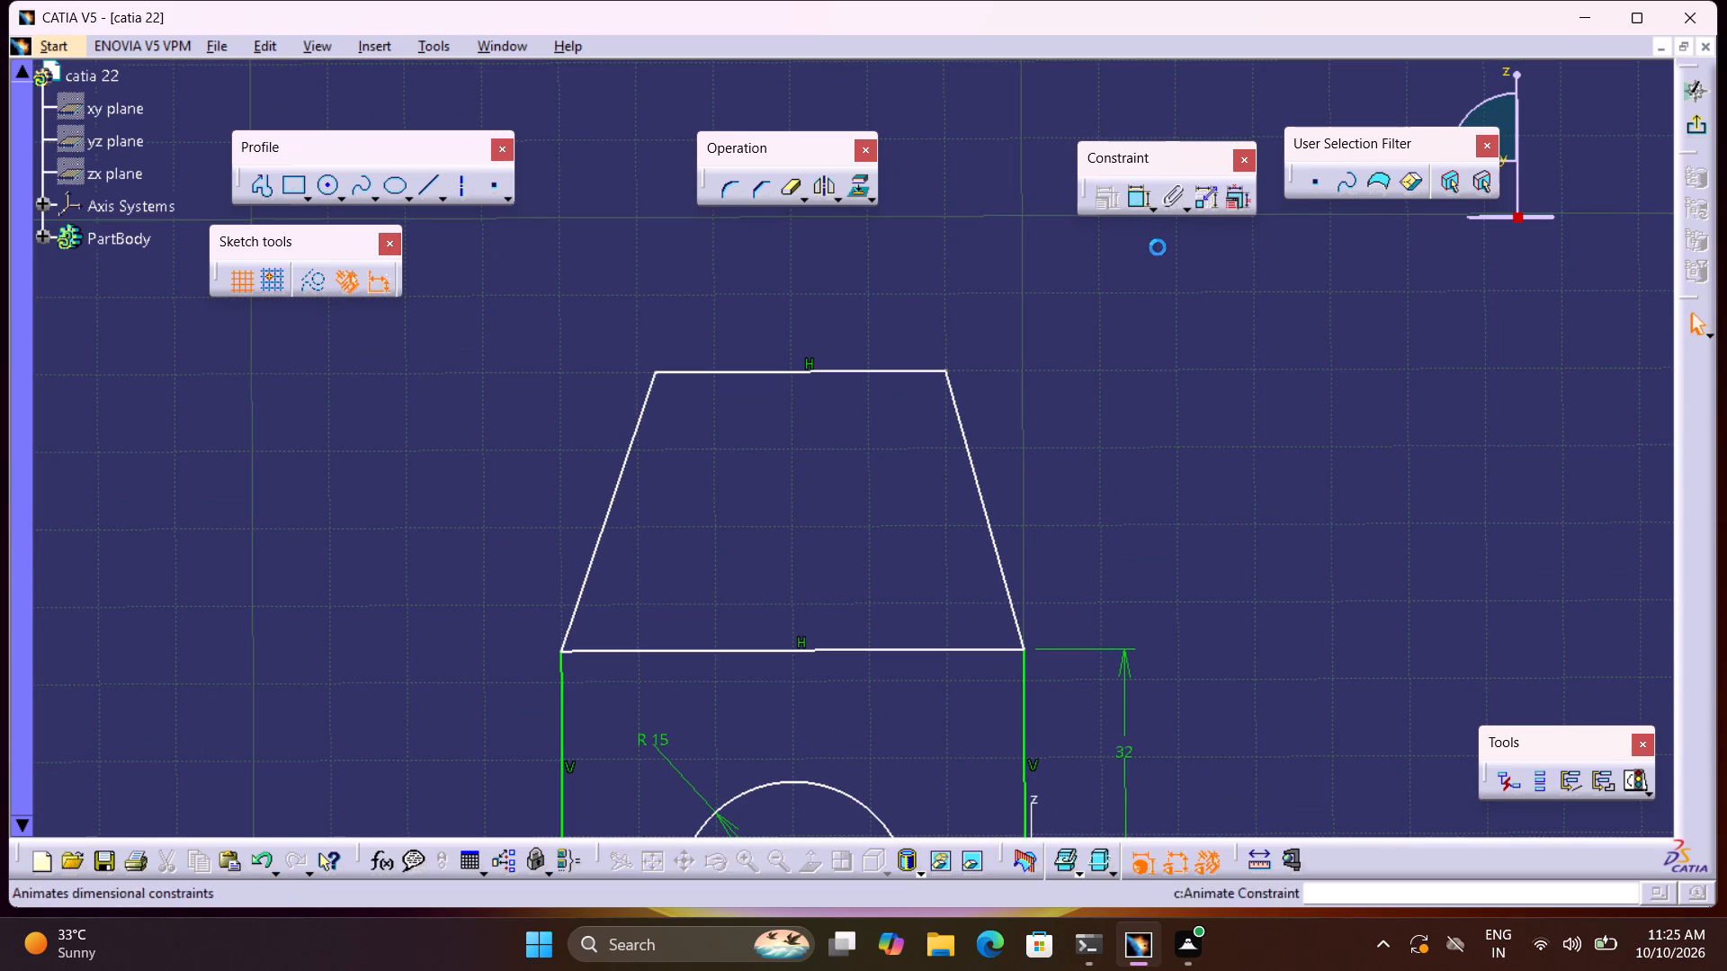
pyautogui.click(1144, 199)
pyautogui.click(885, 365)
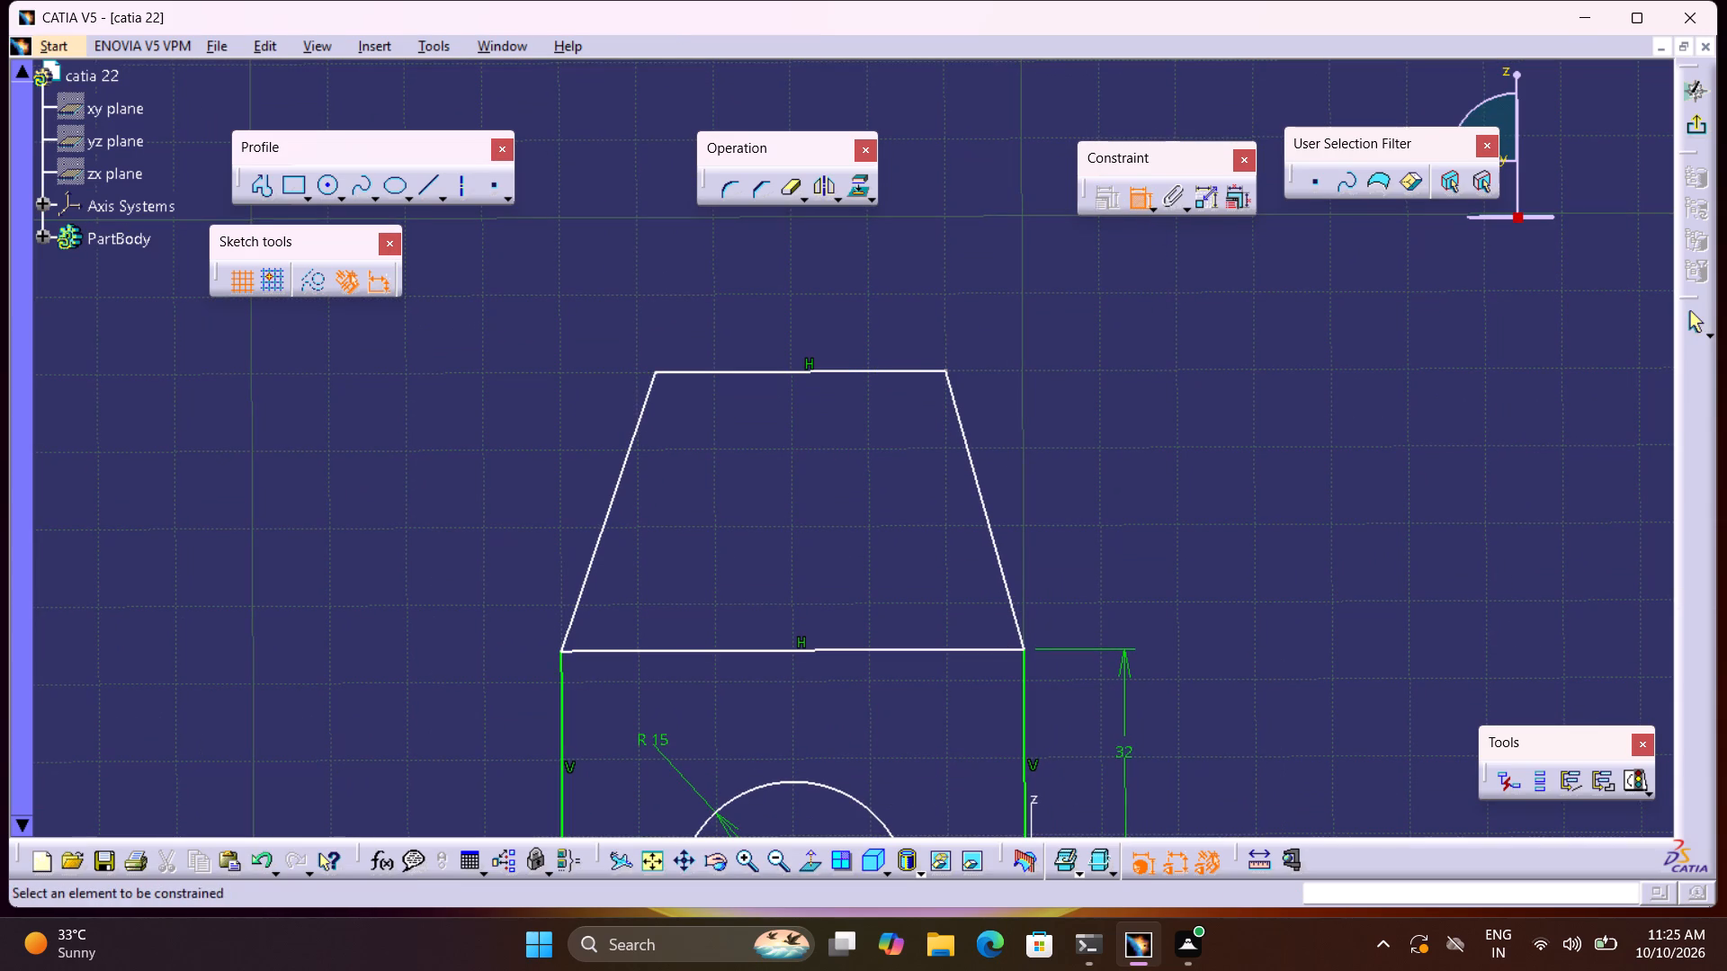
pyautogui.click(890, 370)
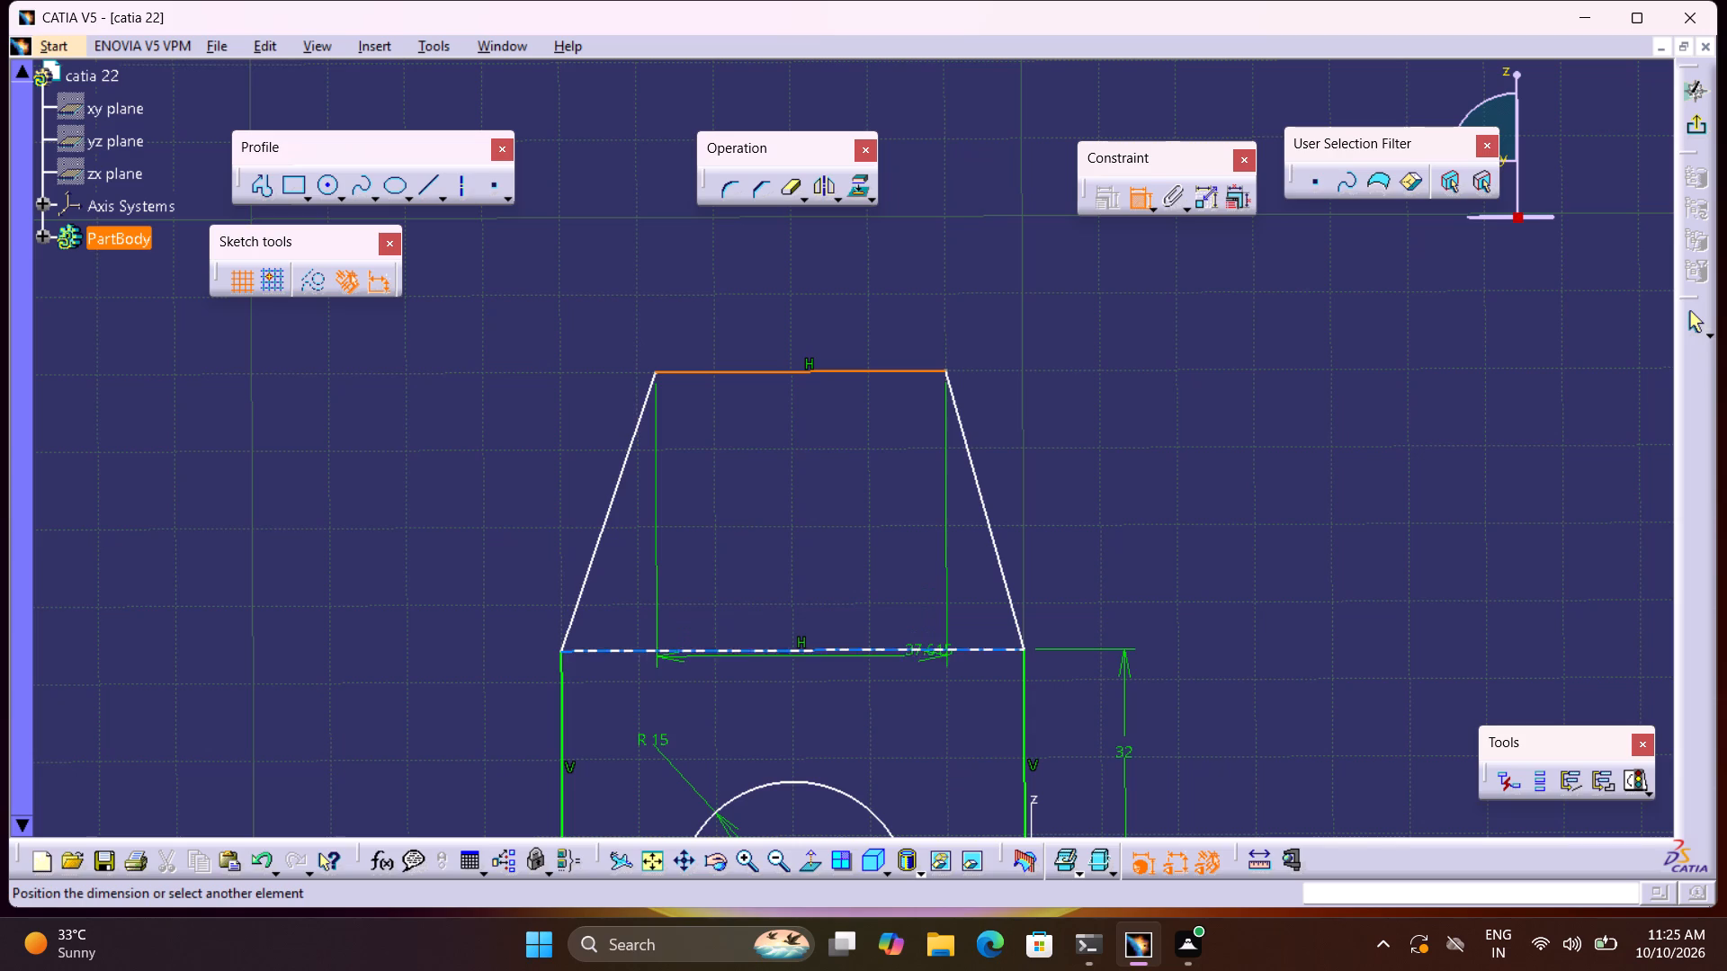
pyautogui.click(926, 647)
pyautogui.click(1168, 533)
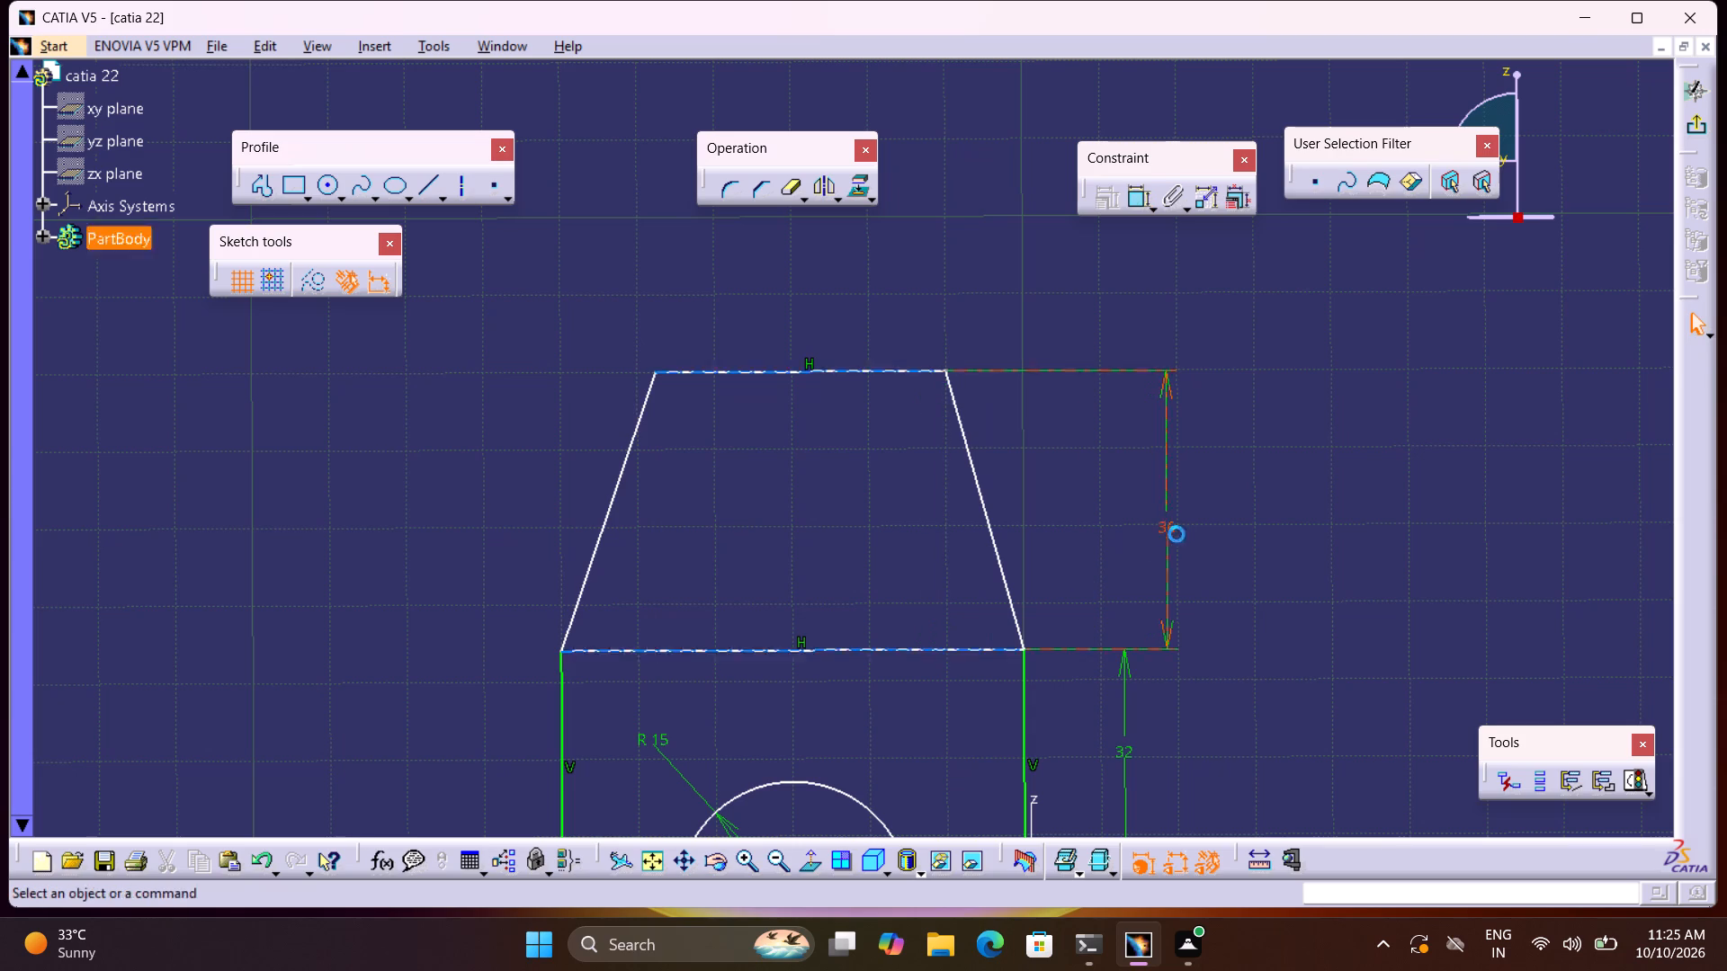
# Dimension the tapering section's top line and set its length to 40 mm.
pyautogui.click(1133, 200)
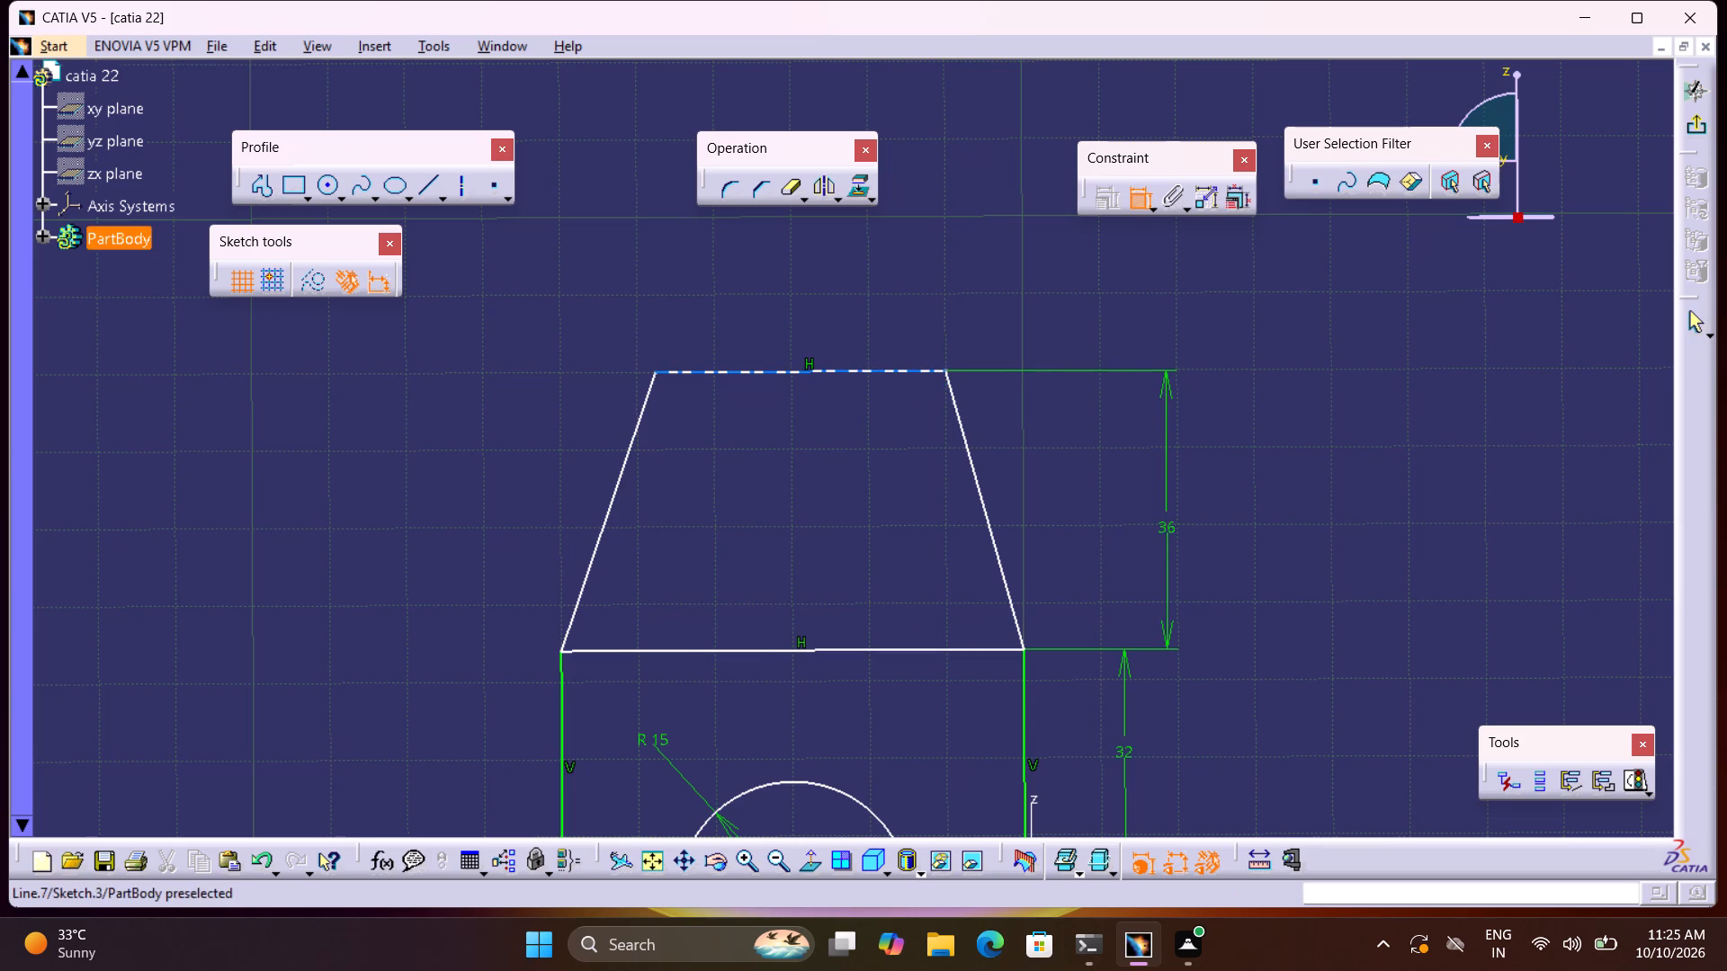
pyautogui.click(875, 371)
pyautogui.click(860, 322)
pyautogui.doubleClick(860, 316)
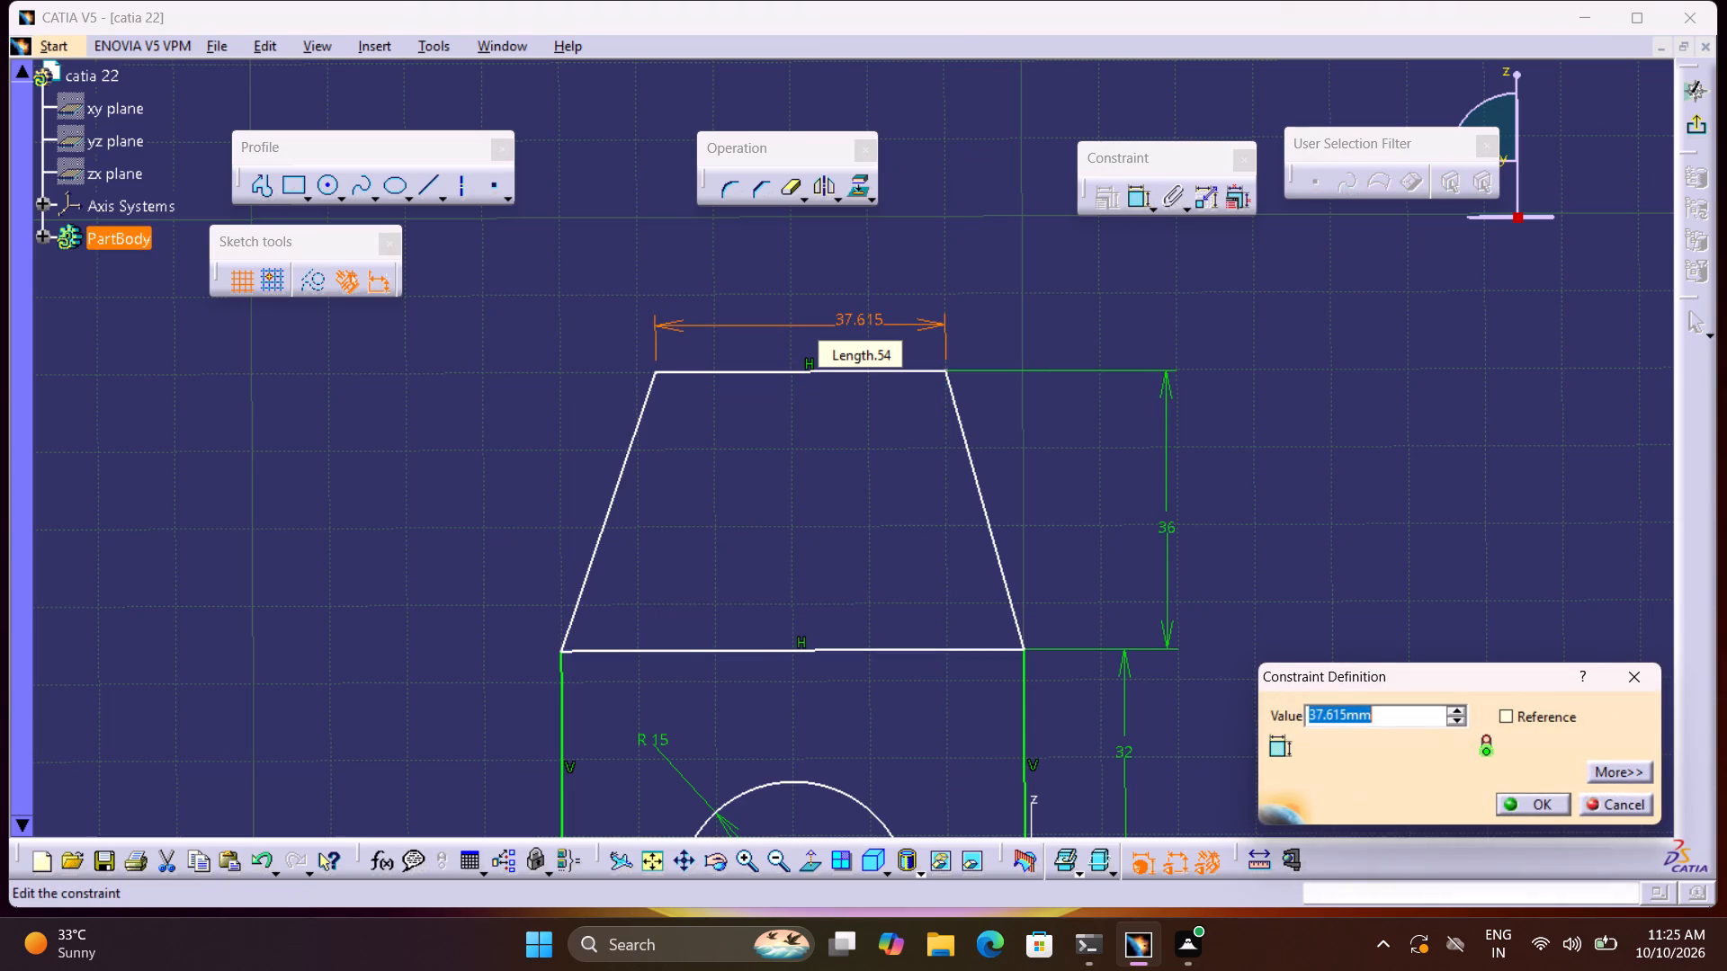
pyautogui.write('40')
pyautogui.press('Return')
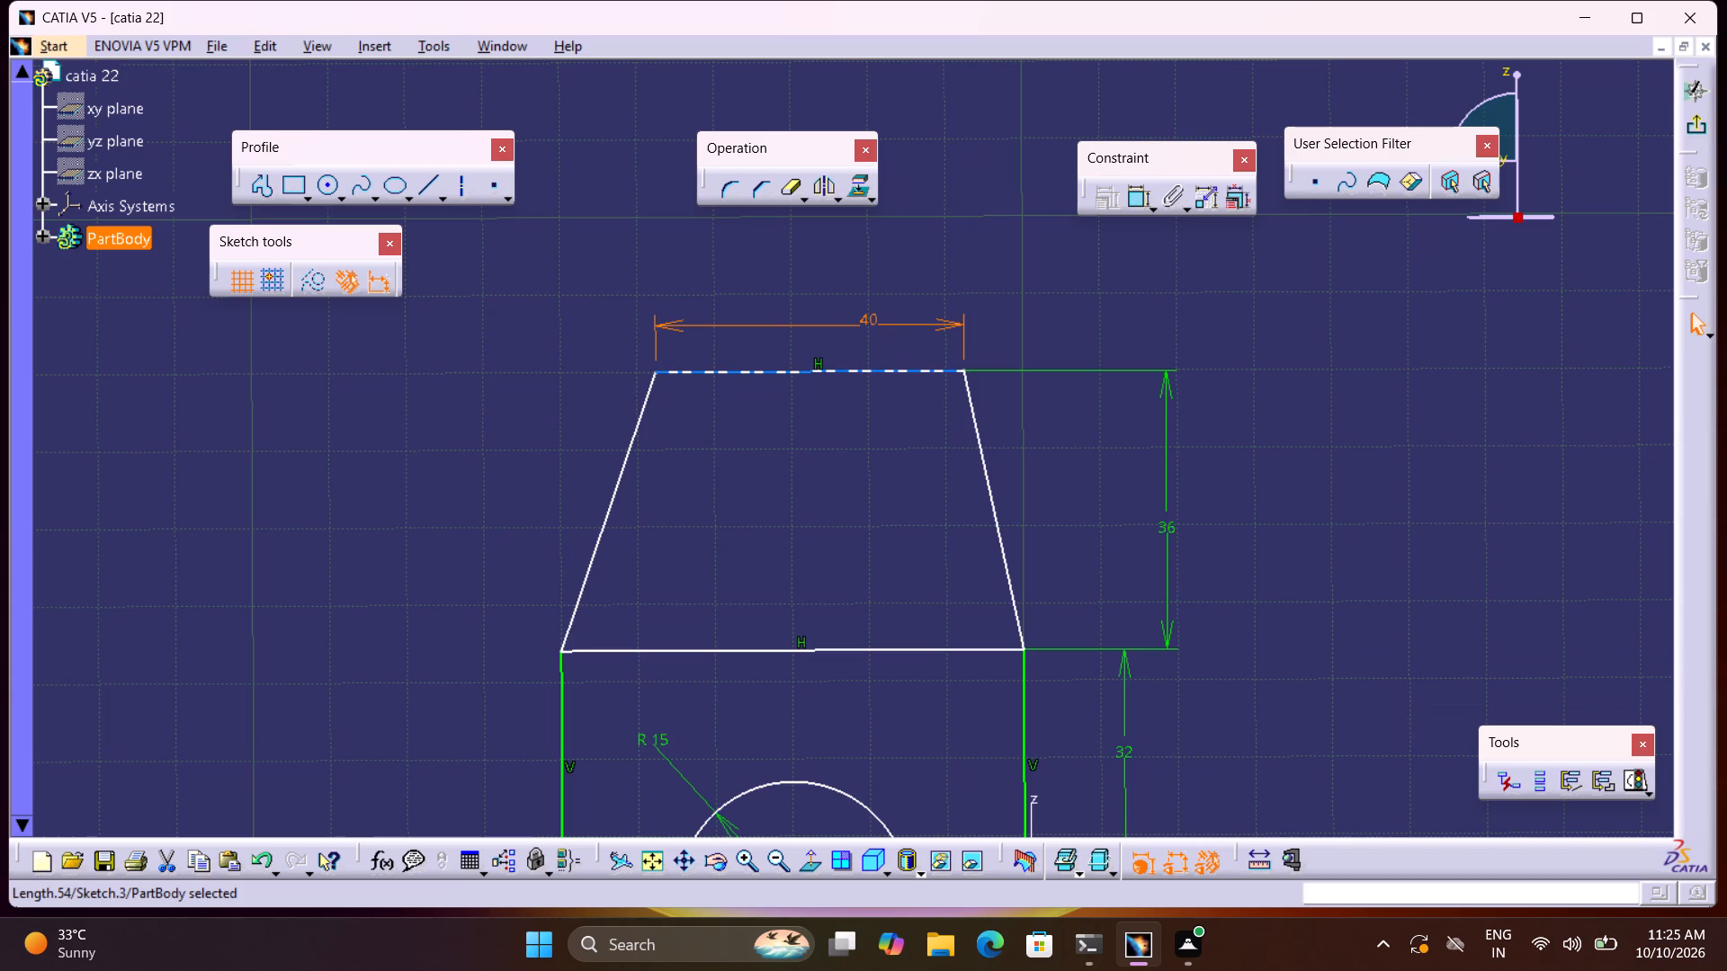
# Move the 40 mm top line freehand to roughly centre it over the arch and lift the profile above the base blocks.
pyautogui.moveTo(869, 414); pyautogui.dragTo(944, 281, button='middle')
pyautogui.moveTo(933, 231); pyautogui.dragTo(927, 231)
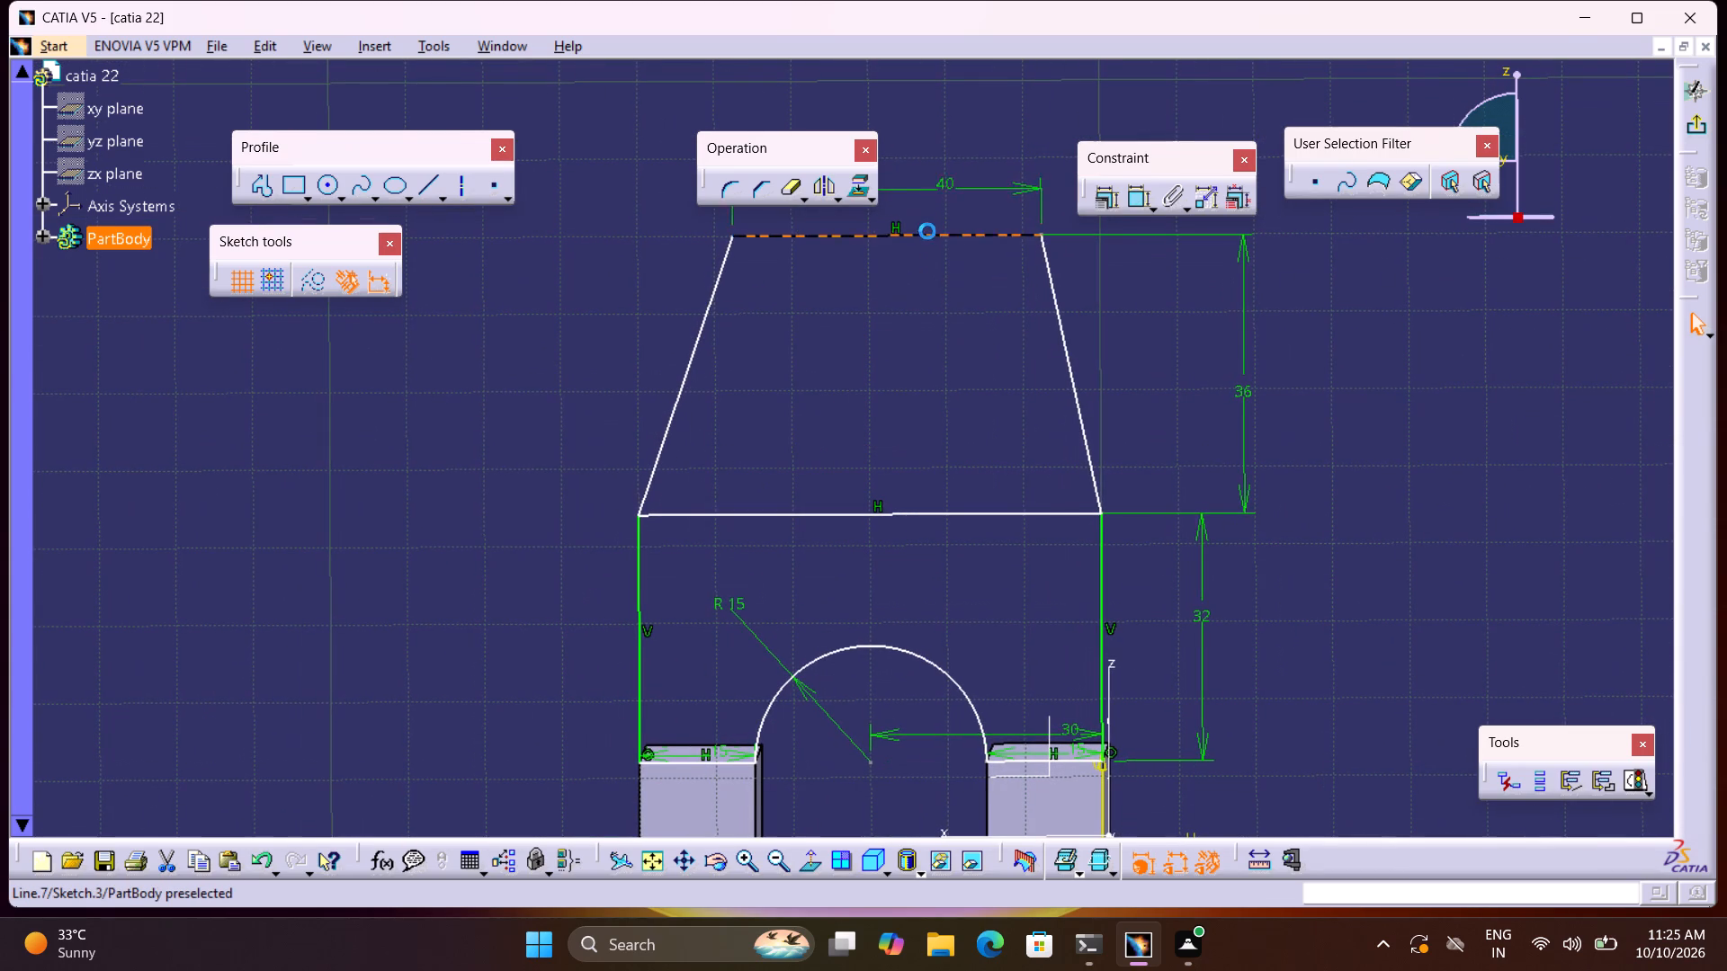
pyautogui.moveTo(927, 231); pyautogui.dragTo(917, 235)
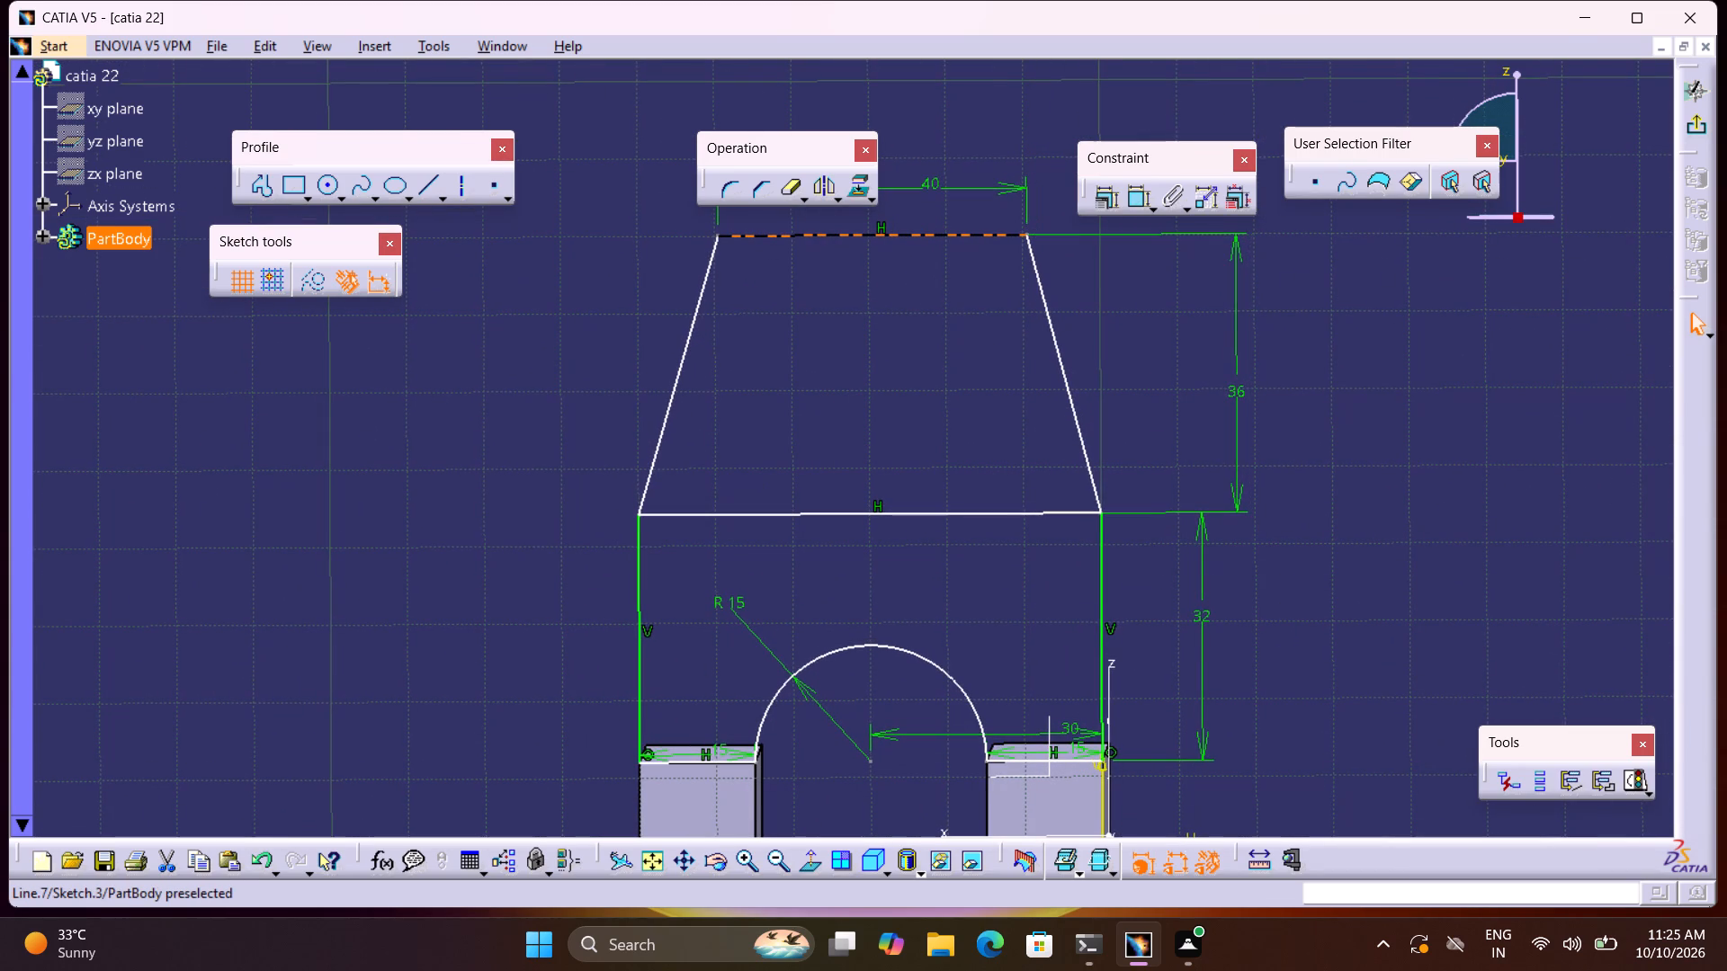
pyautogui.moveTo(917, 235); pyautogui.dragTo(917, 199)
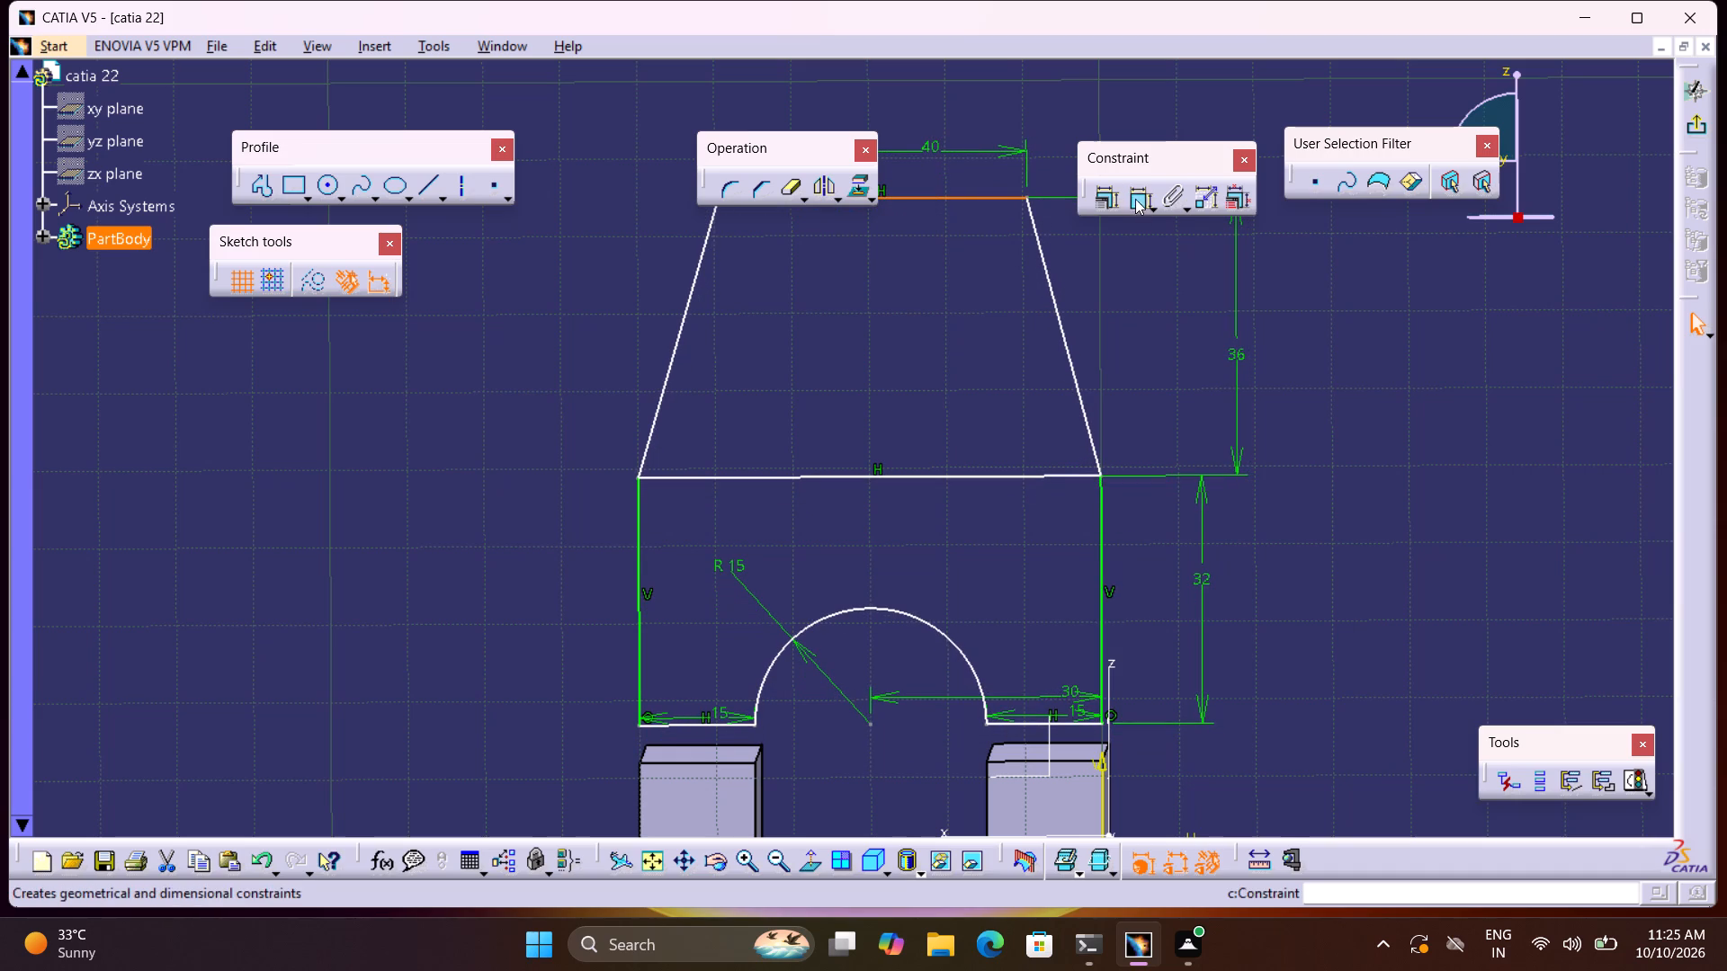
# Constrain the profile's foot line farthest from the vertical axis coincident with the top edge of the base block.
pyautogui.click(1157, 286)
pyautogui.doubleClick(1136, 196)
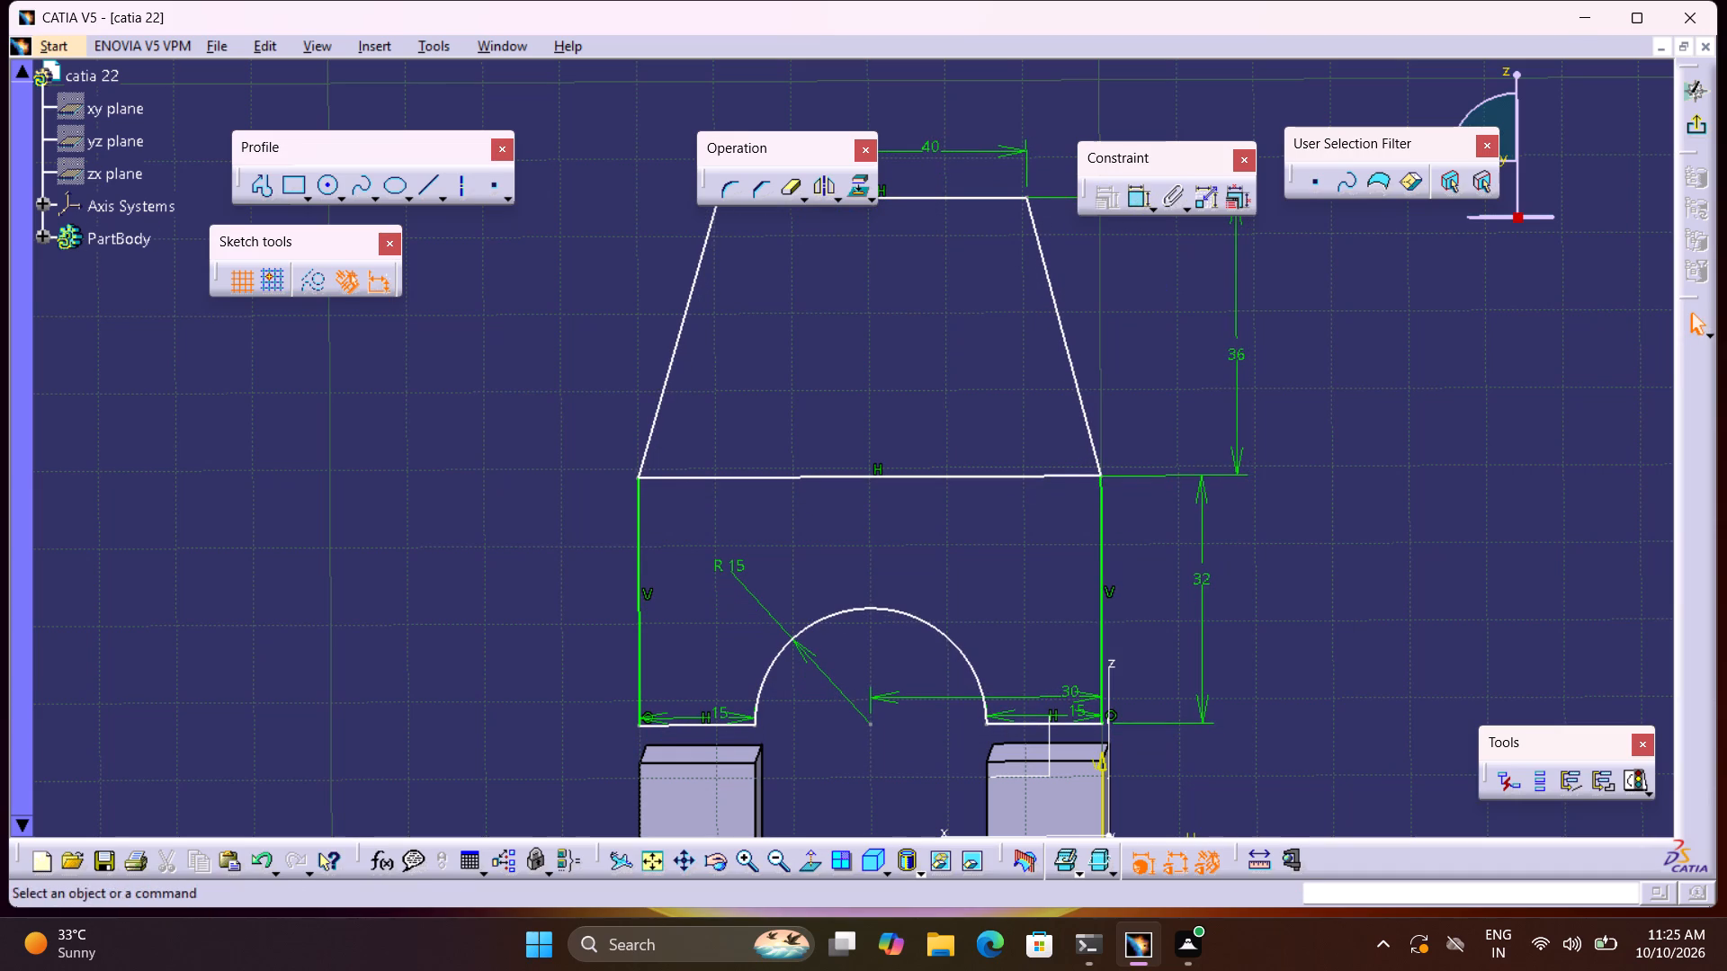
pyautogui.click(1144, 200)
pyautogui.moveTo(976, 506); pyautogui.dragTo(963, 437, button='middle')
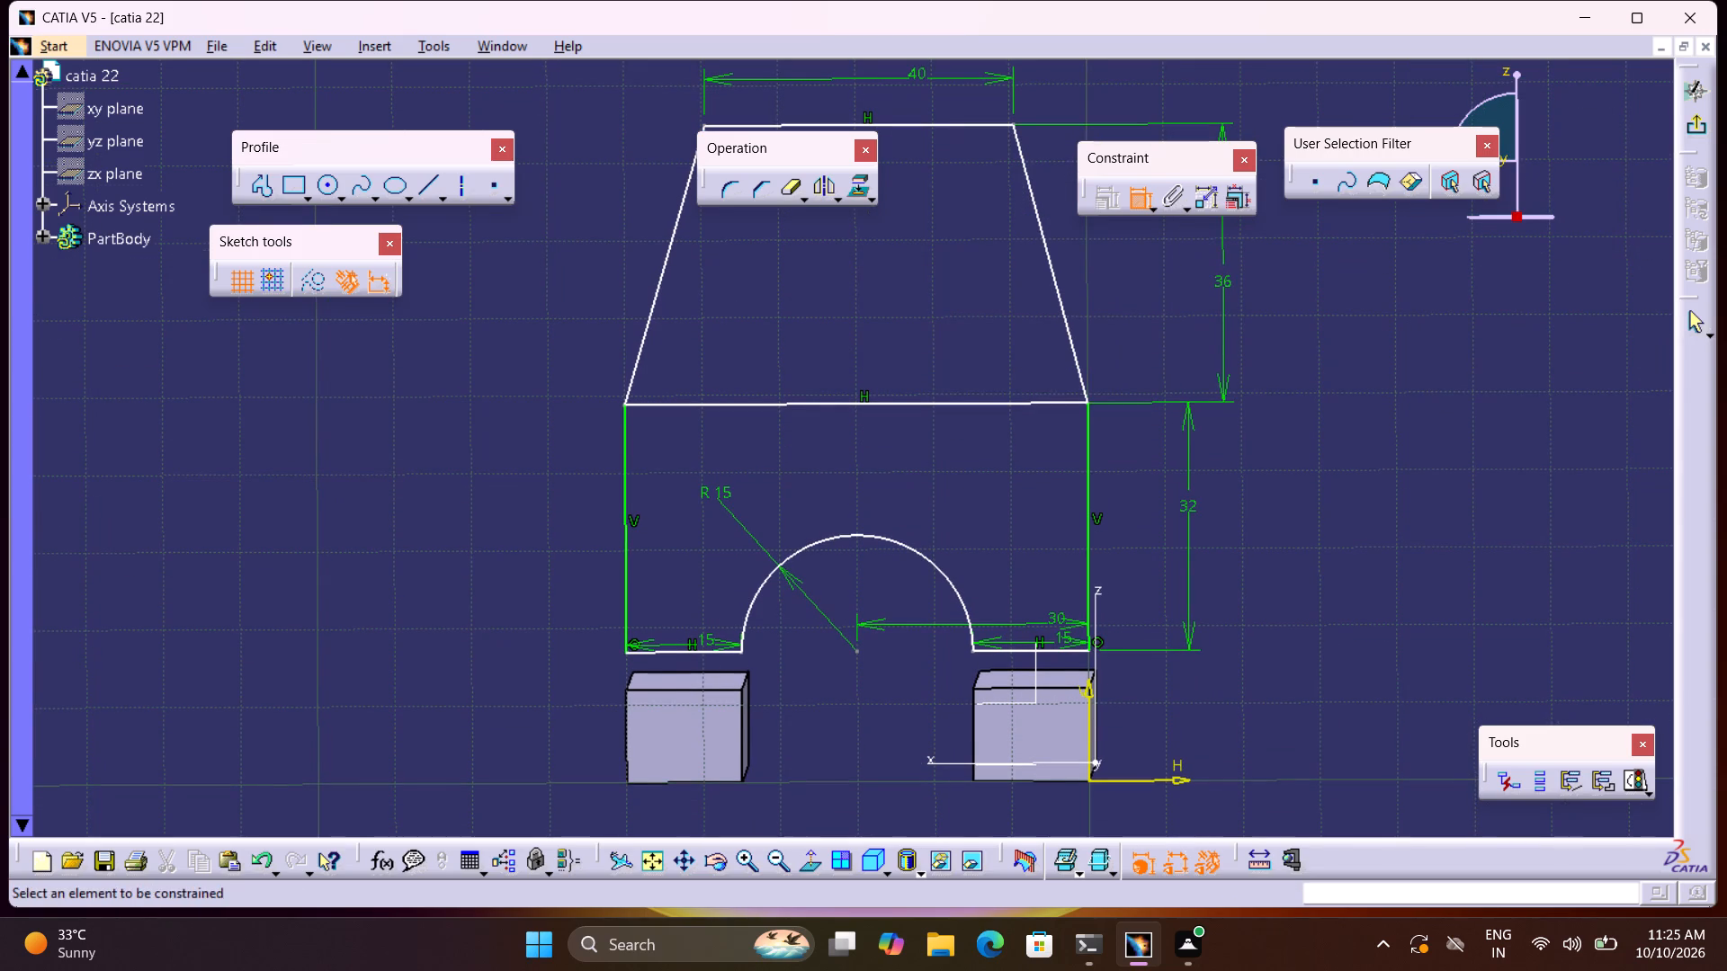
pyautogui.click(729, 692)
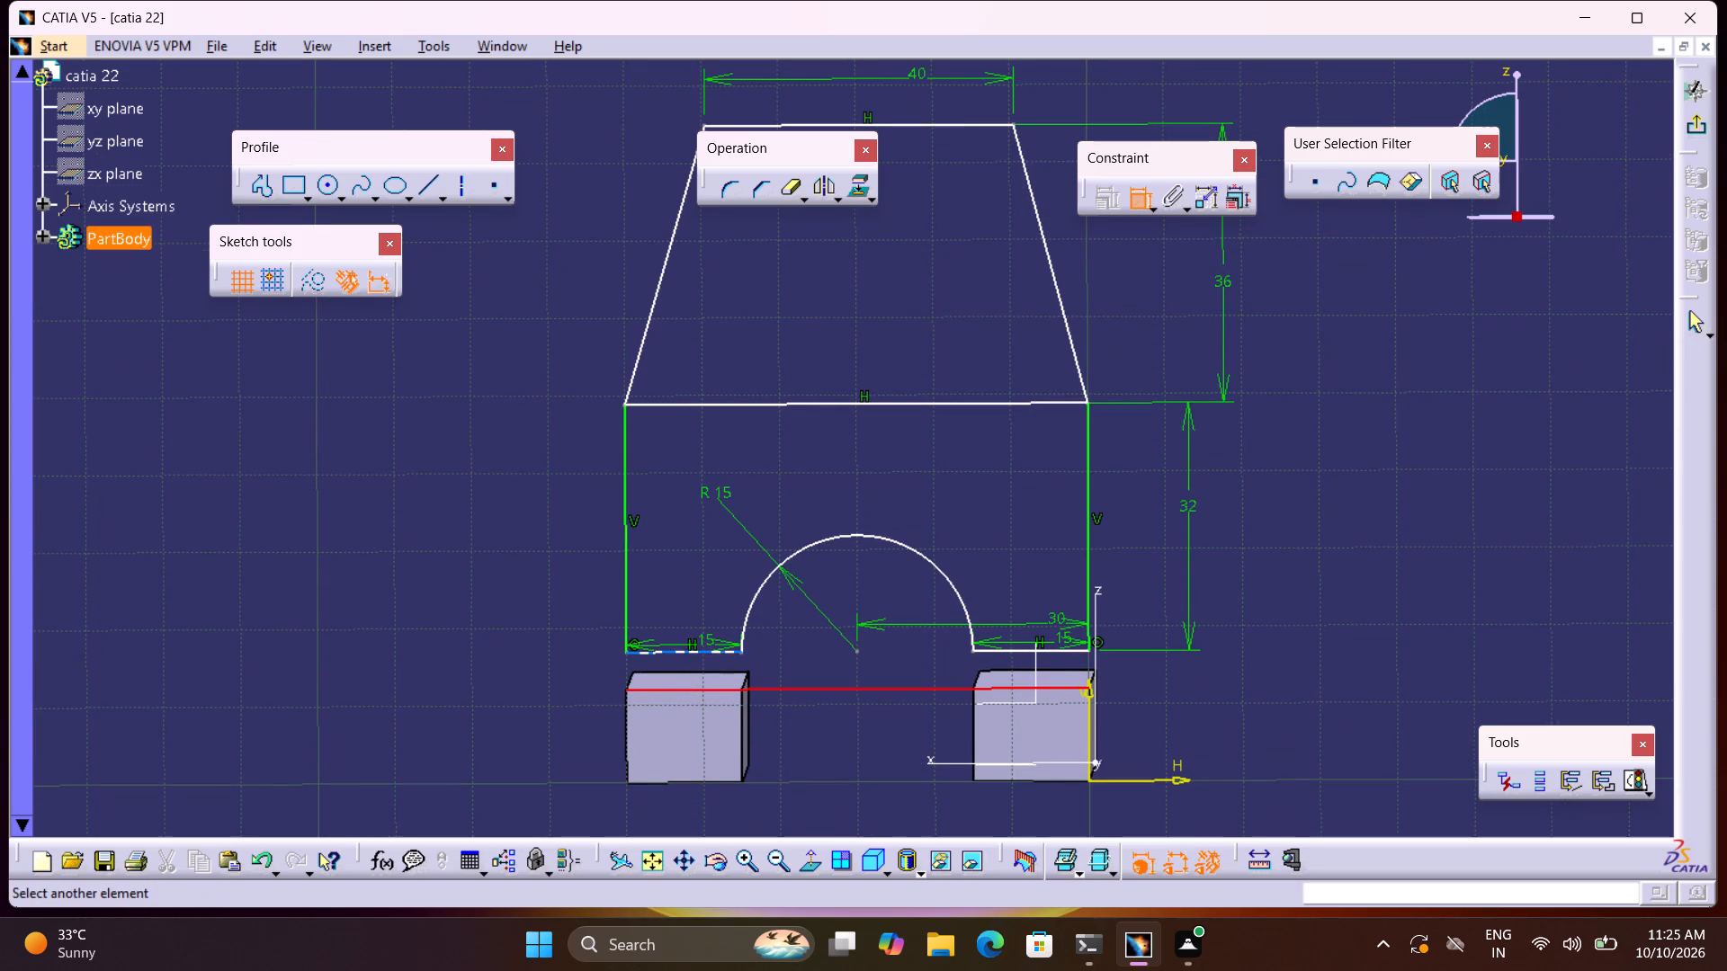
pyautogui.click(704, 652)
pyautogui.rightClick(707, 652)
pyautogui.click(793, 570)
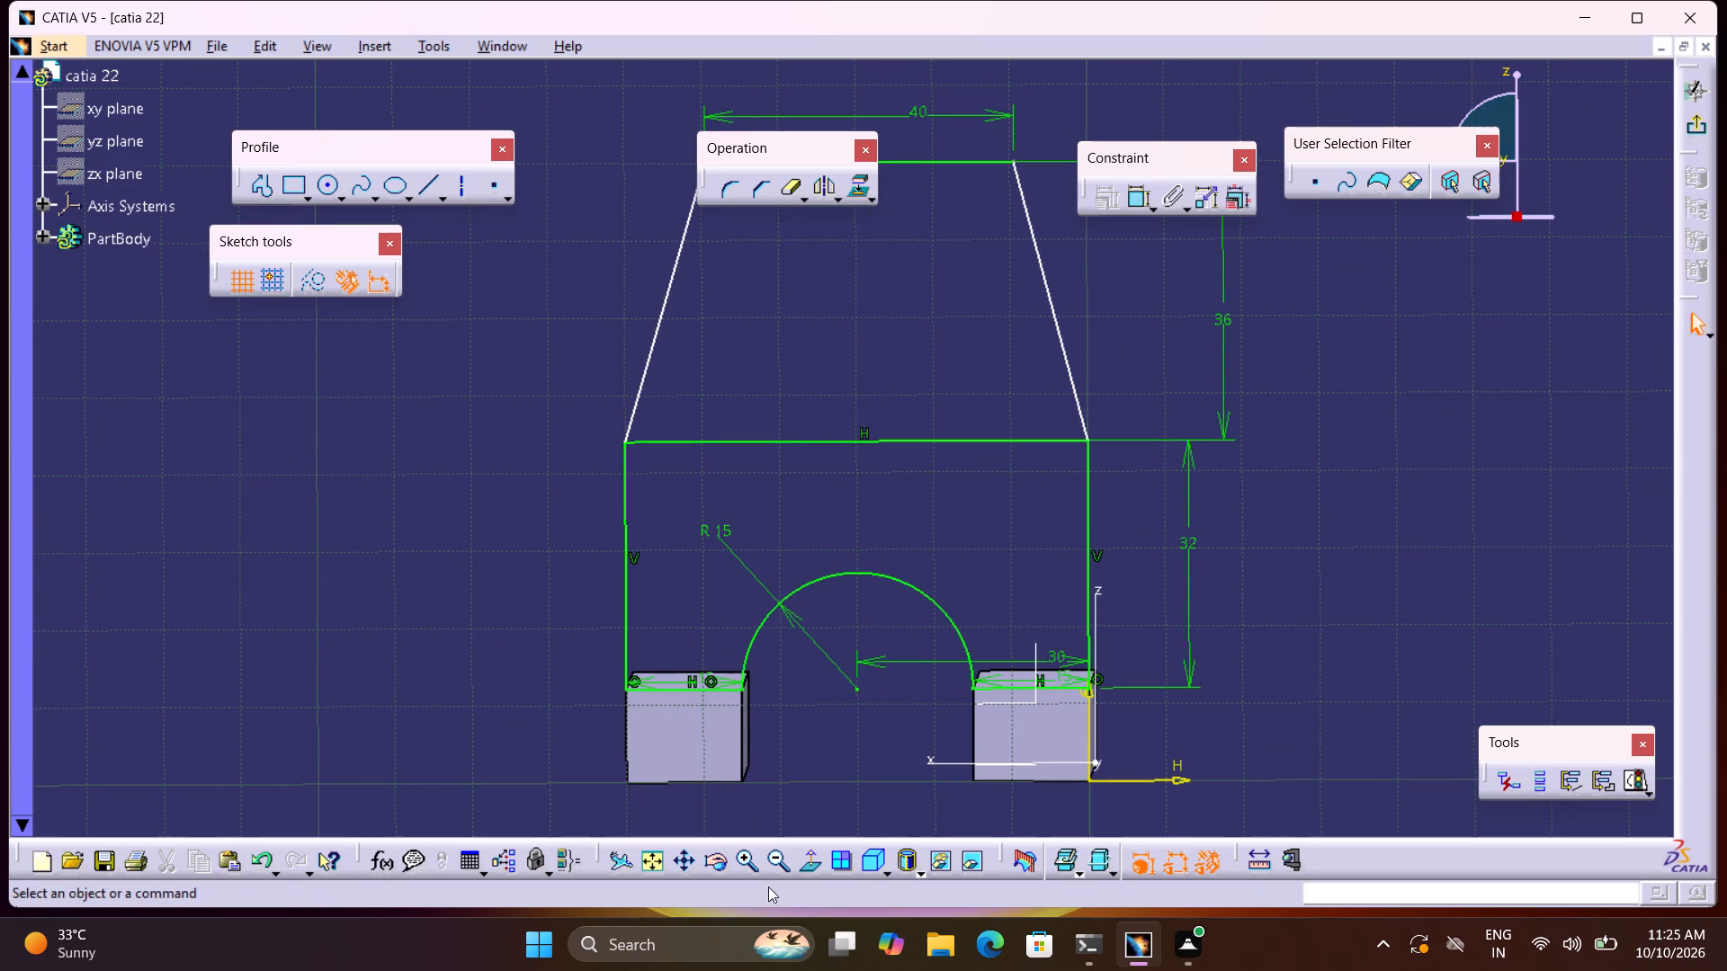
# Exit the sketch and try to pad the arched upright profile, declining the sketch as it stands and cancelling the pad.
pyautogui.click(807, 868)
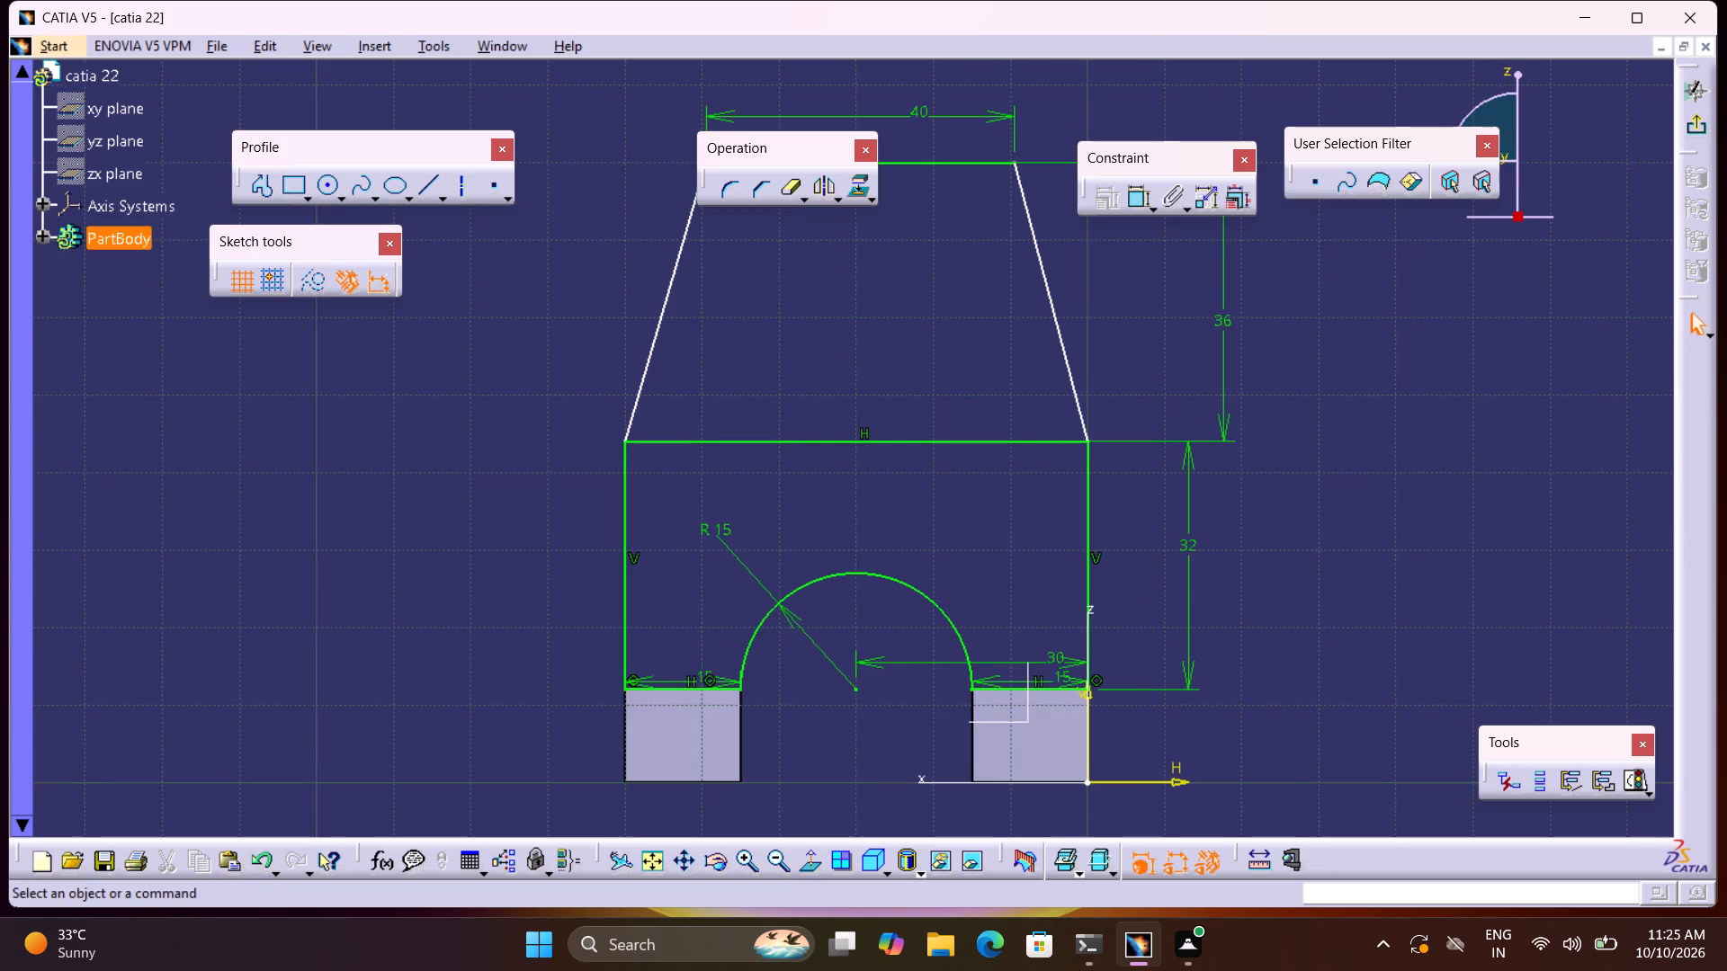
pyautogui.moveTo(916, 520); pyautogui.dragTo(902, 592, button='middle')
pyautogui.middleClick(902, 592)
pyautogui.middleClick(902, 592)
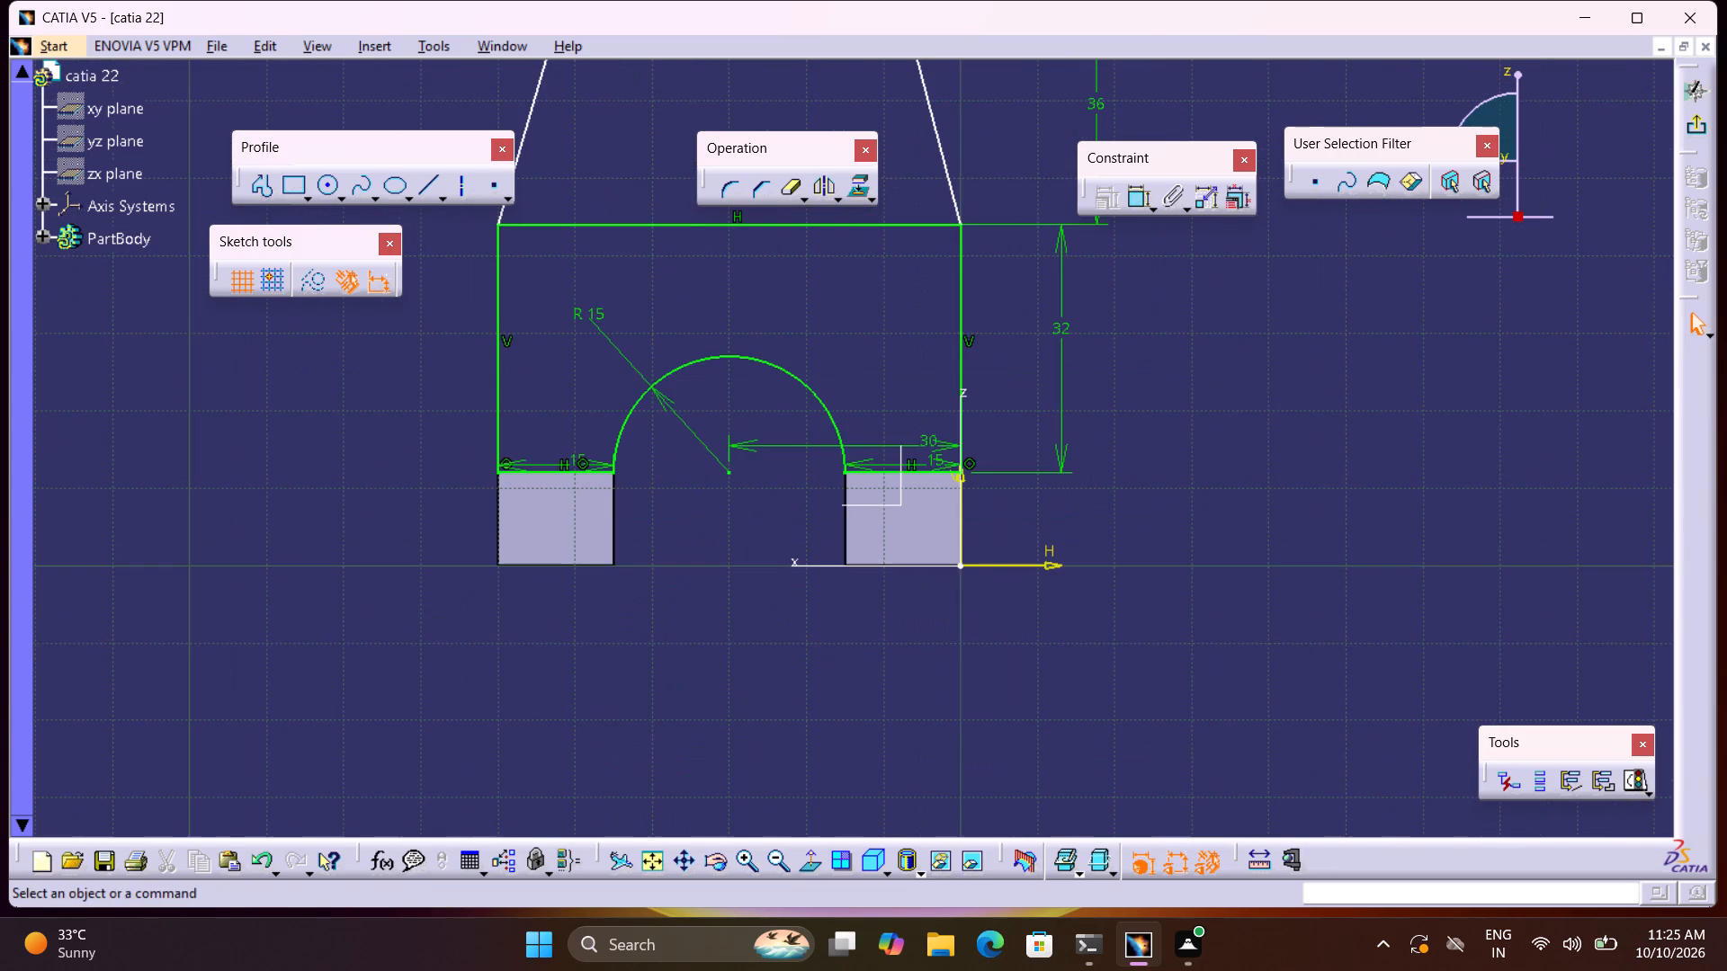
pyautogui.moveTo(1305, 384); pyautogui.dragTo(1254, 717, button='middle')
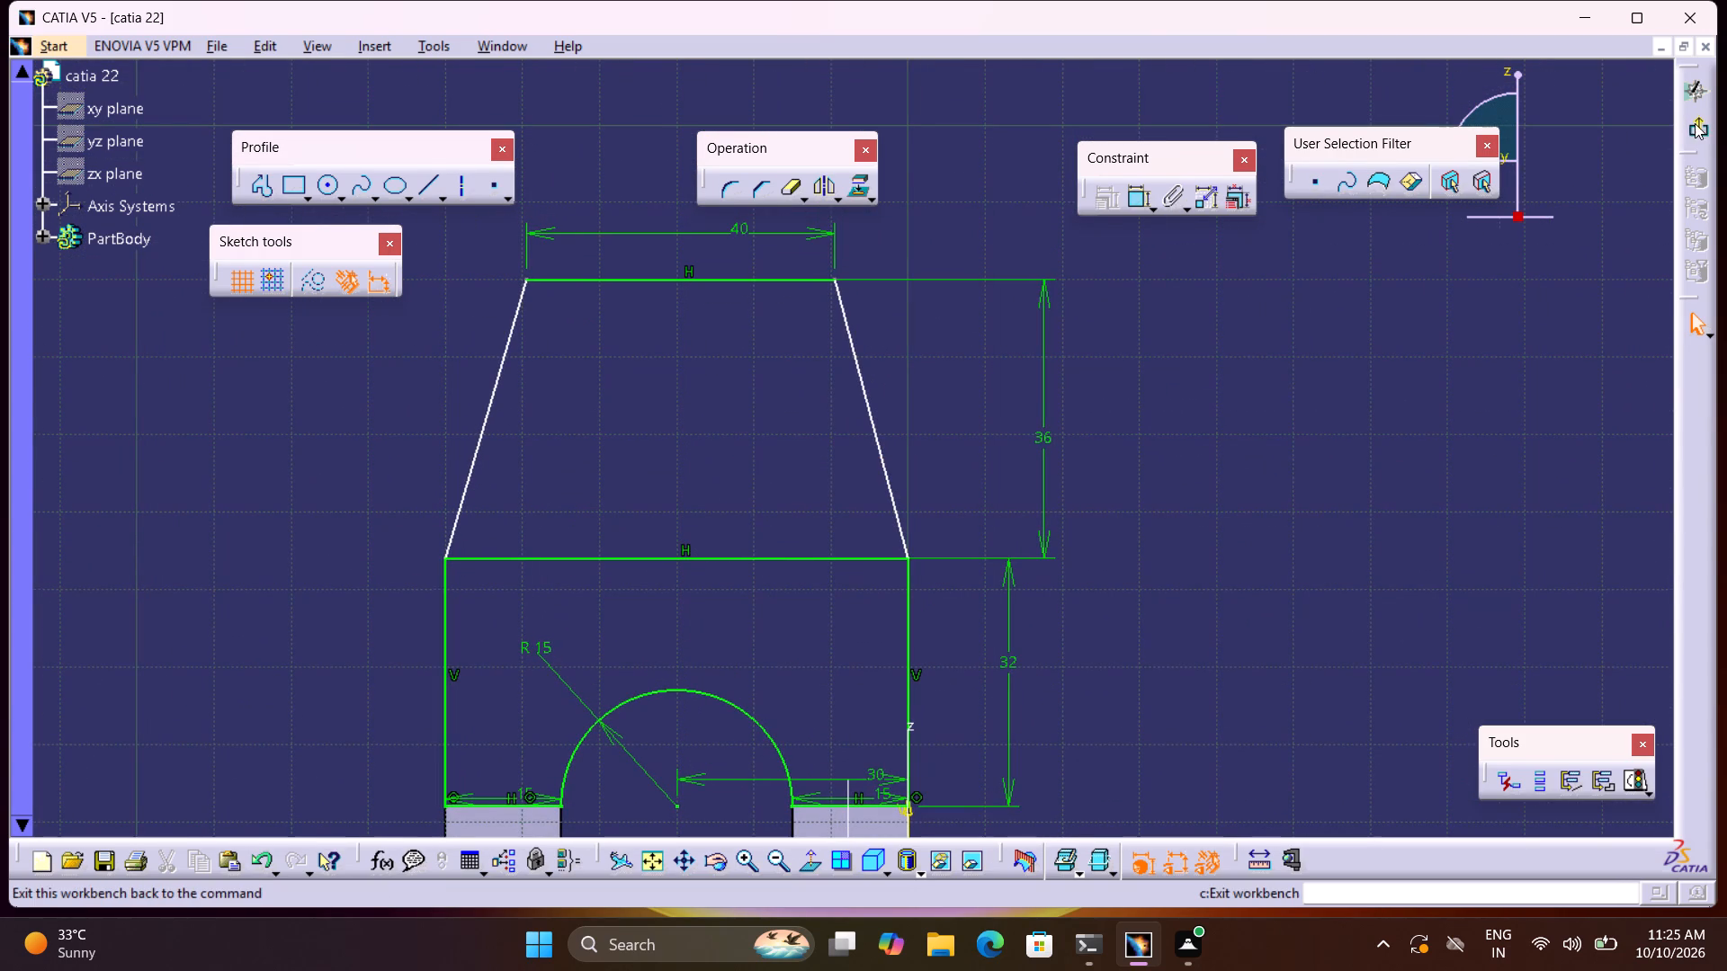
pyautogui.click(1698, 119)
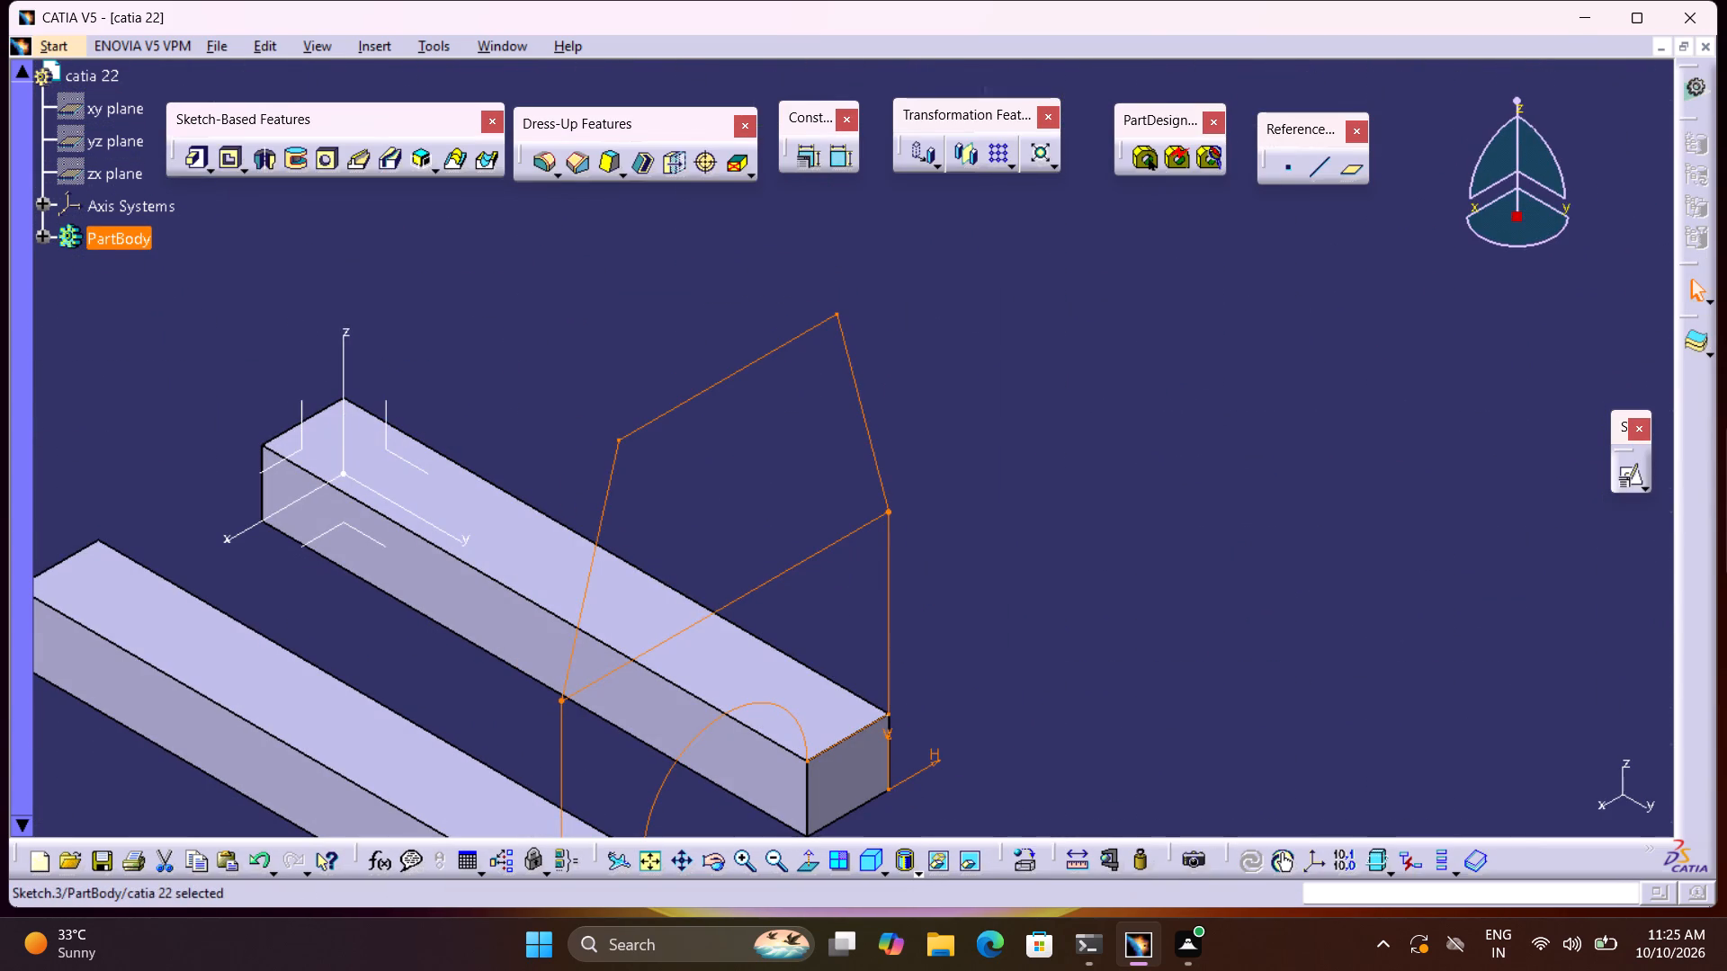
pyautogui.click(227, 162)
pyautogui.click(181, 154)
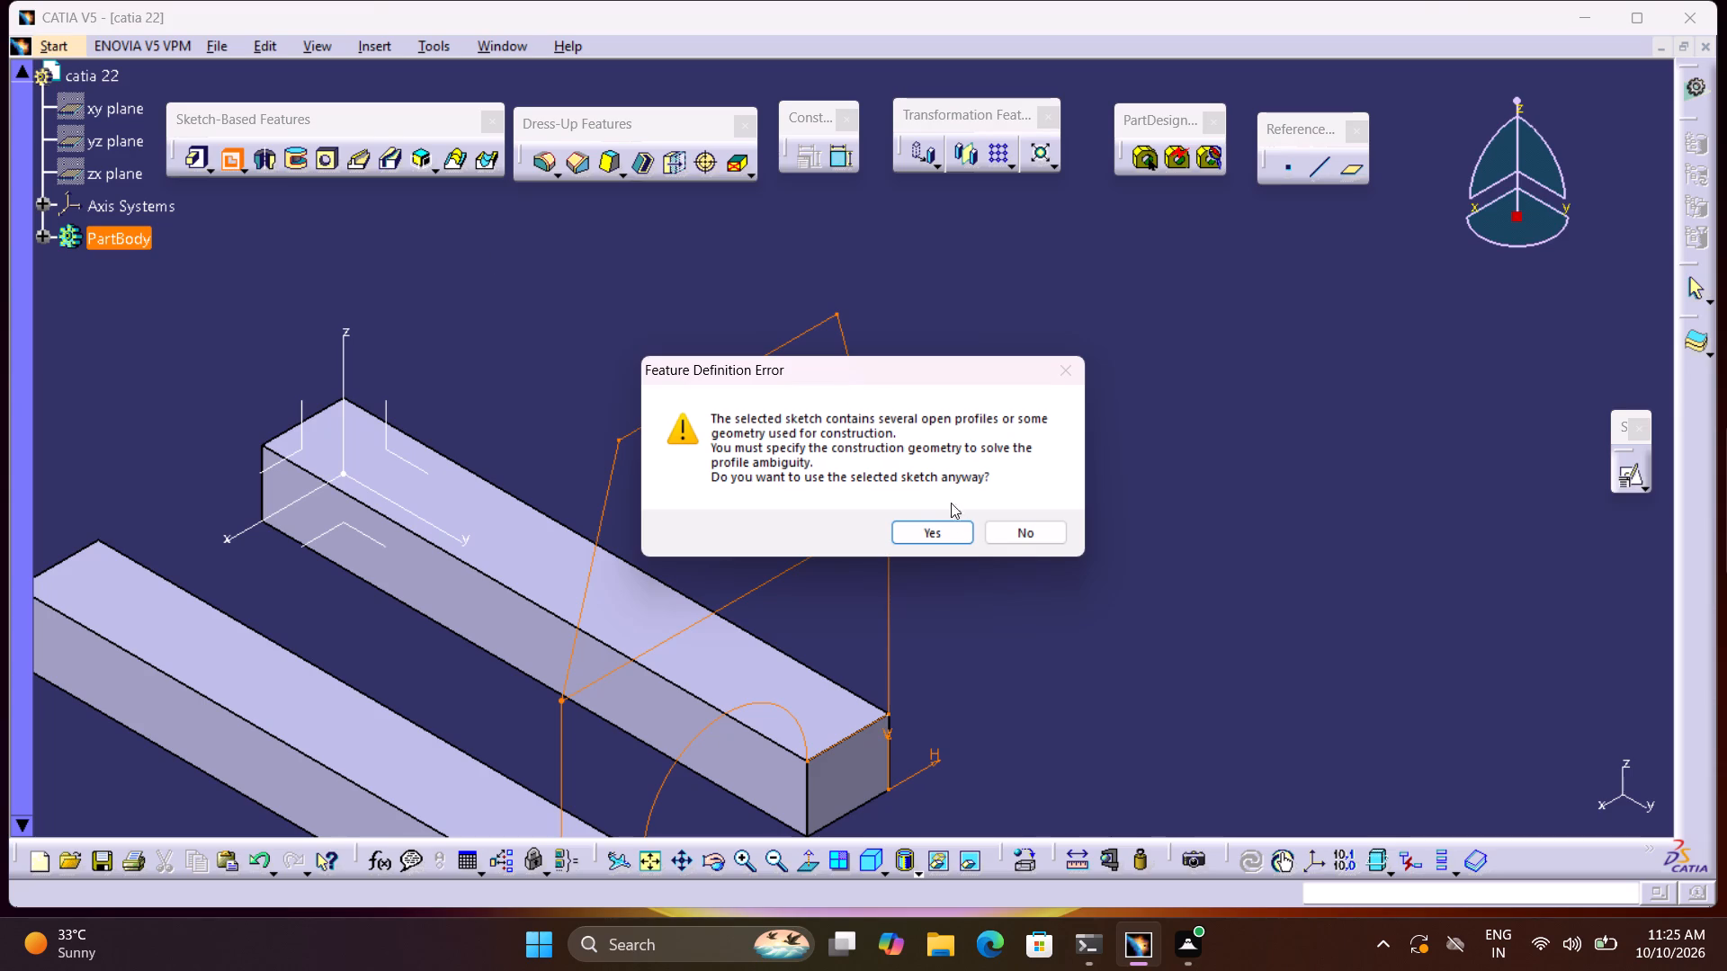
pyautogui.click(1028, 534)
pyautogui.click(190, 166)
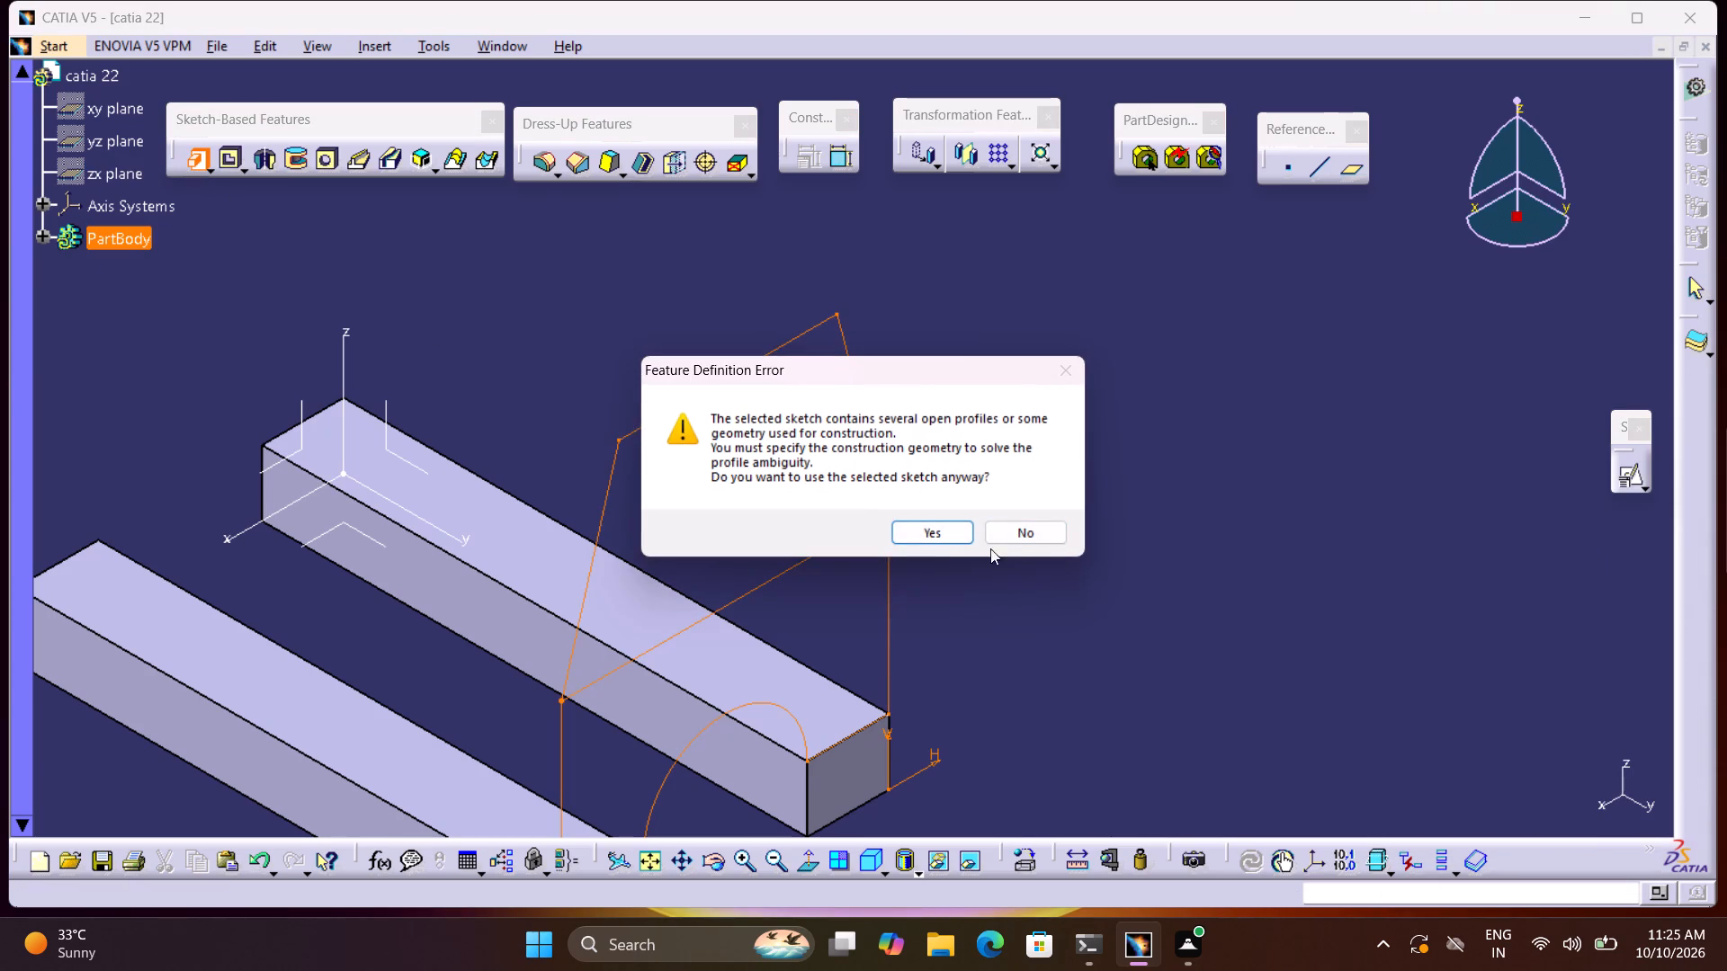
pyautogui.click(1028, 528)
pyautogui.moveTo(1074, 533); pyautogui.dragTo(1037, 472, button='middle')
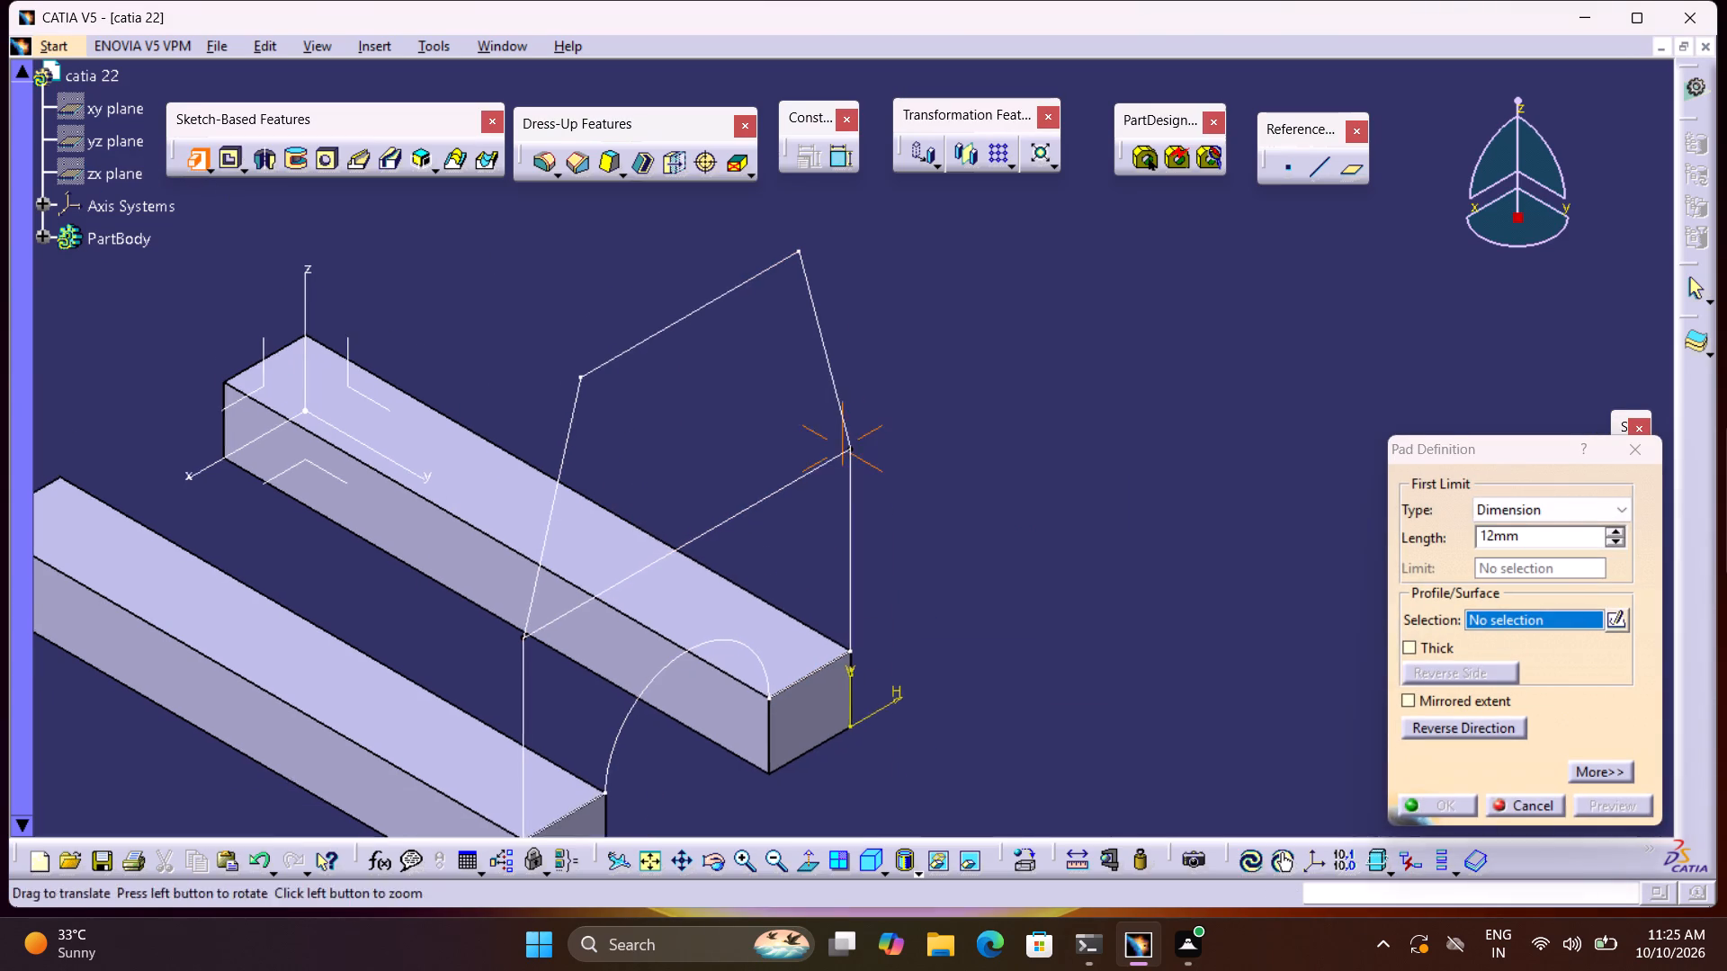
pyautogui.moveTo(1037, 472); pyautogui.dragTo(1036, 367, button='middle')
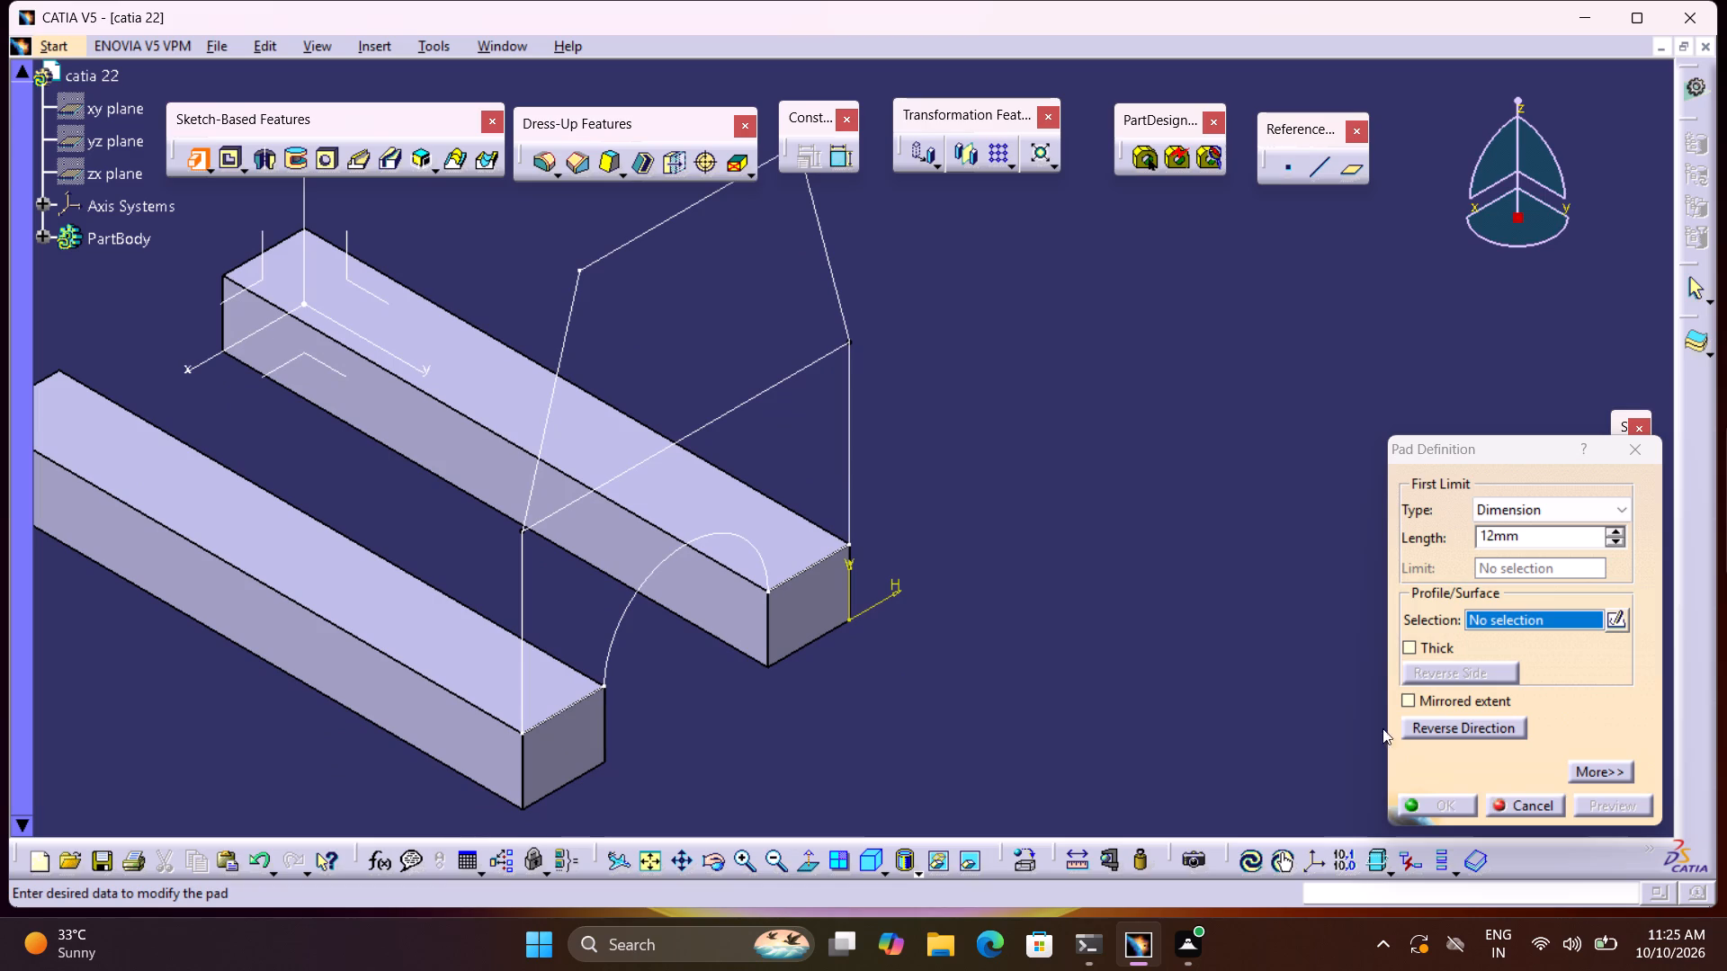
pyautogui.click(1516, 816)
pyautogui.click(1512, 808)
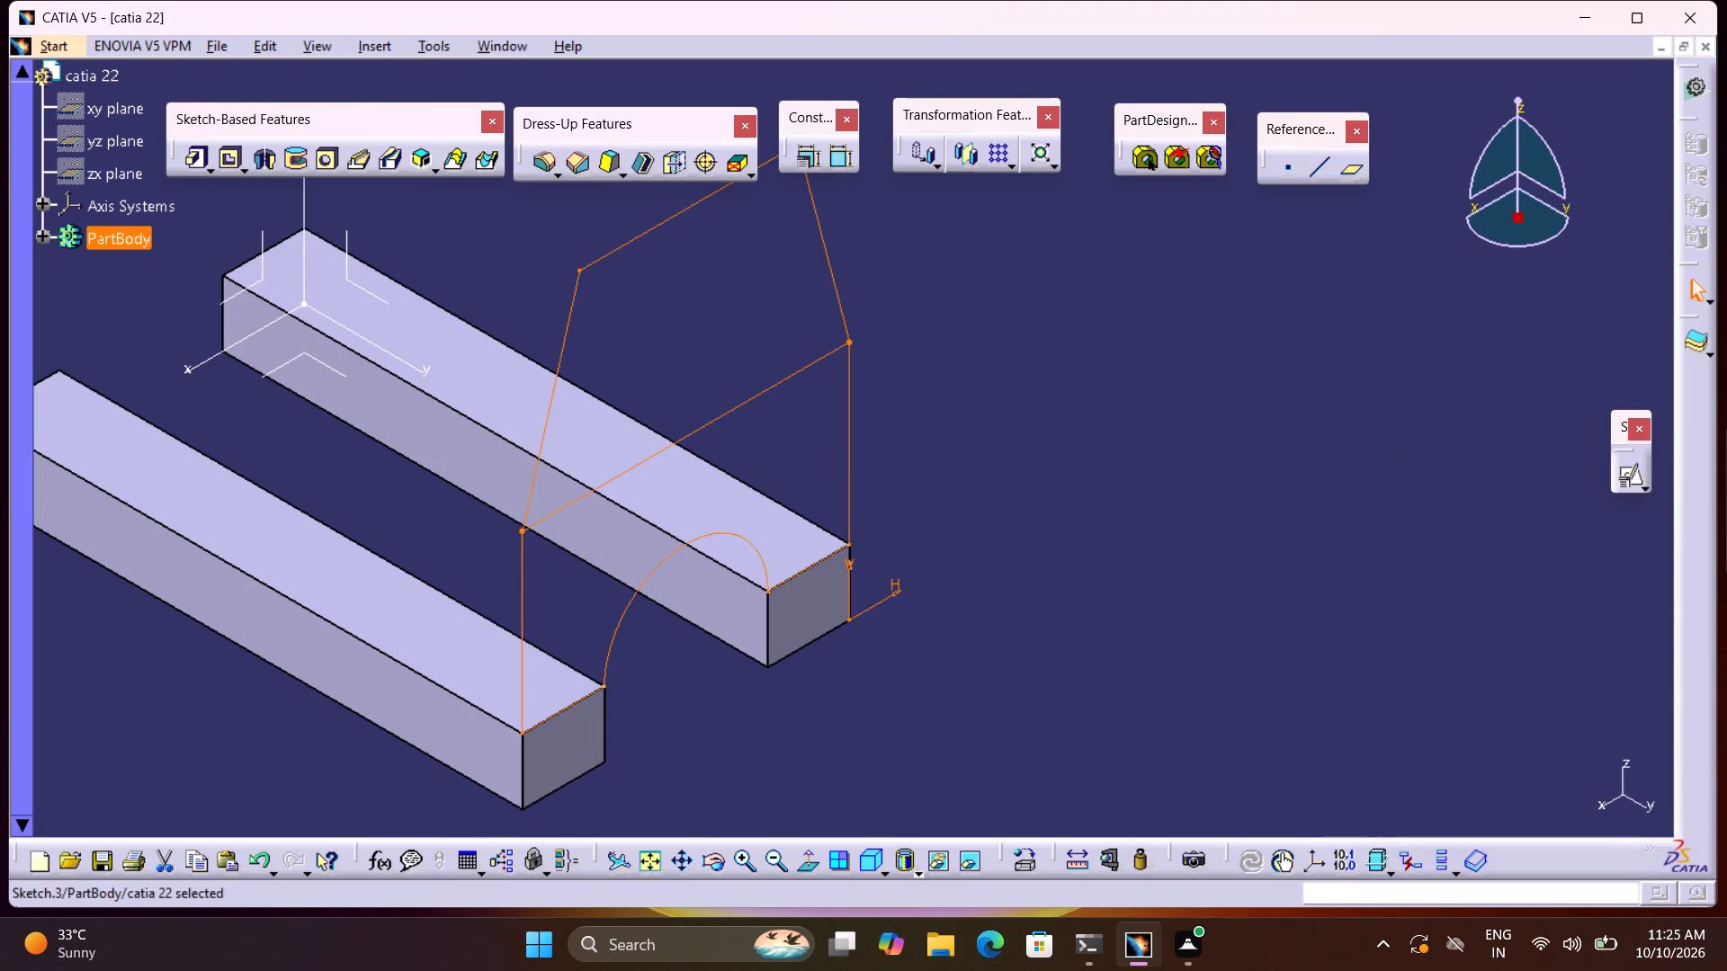
# Reopen the arched upright profile's sketch for editing.
pyautogui.doubleClick(806, 368)
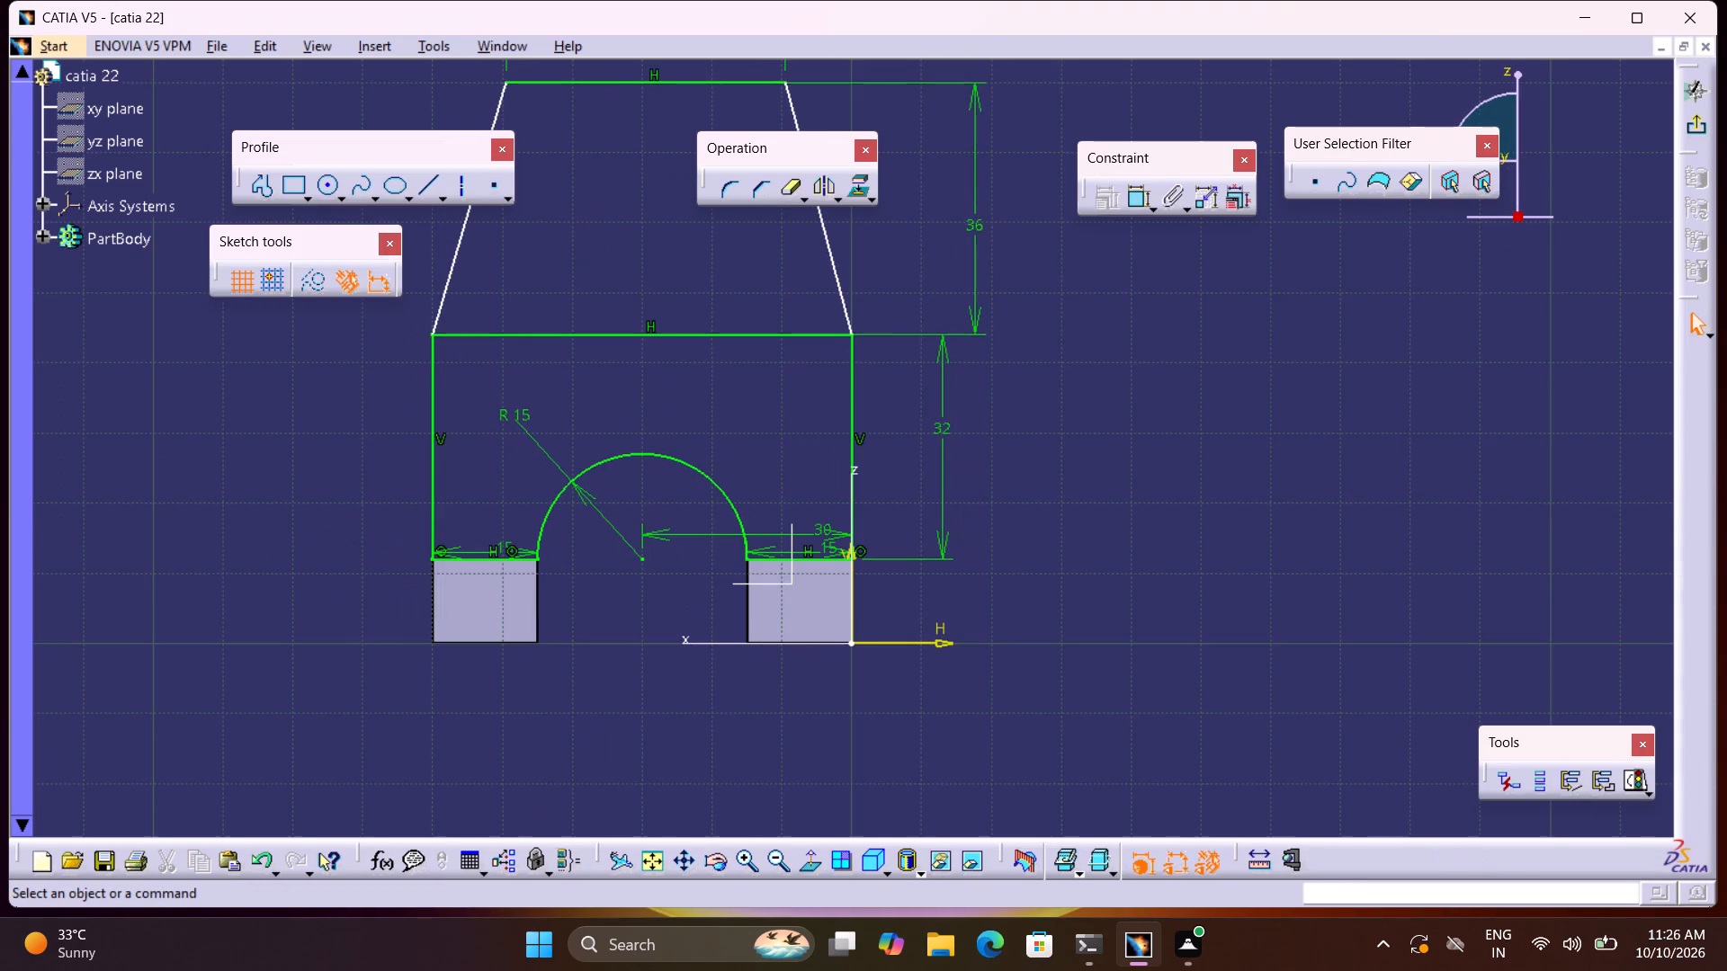
pyautogui.moveTo(749, 438); pyautogui.dragTo(788, 747, button='middle')
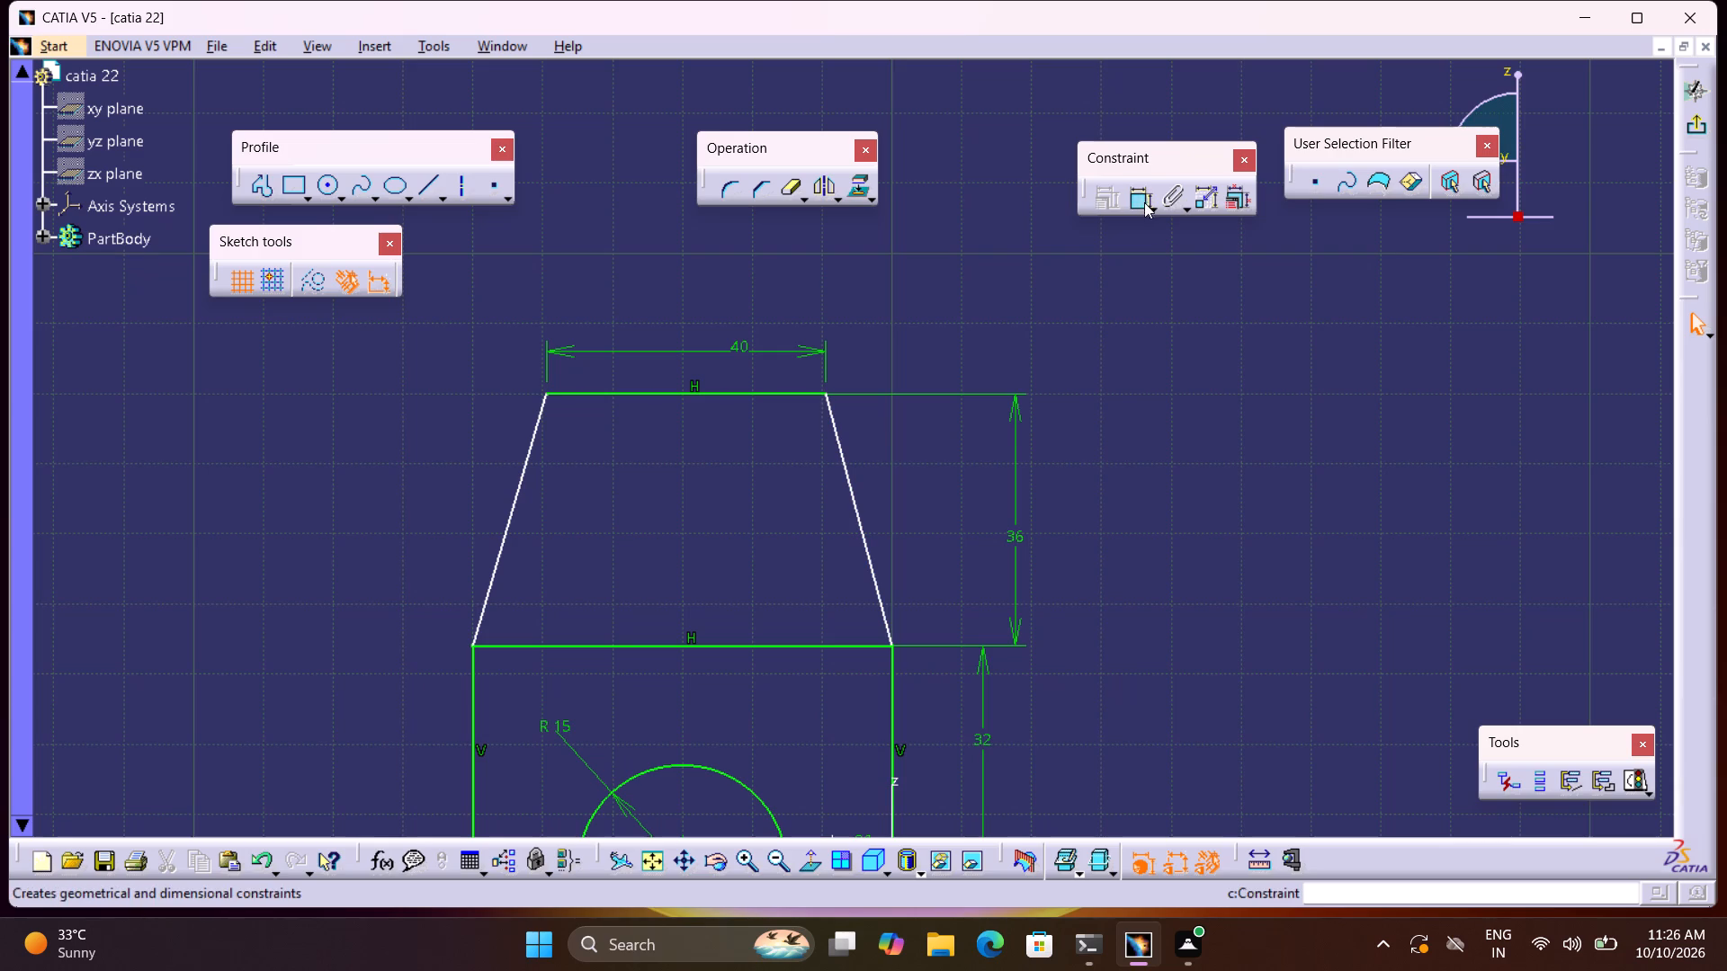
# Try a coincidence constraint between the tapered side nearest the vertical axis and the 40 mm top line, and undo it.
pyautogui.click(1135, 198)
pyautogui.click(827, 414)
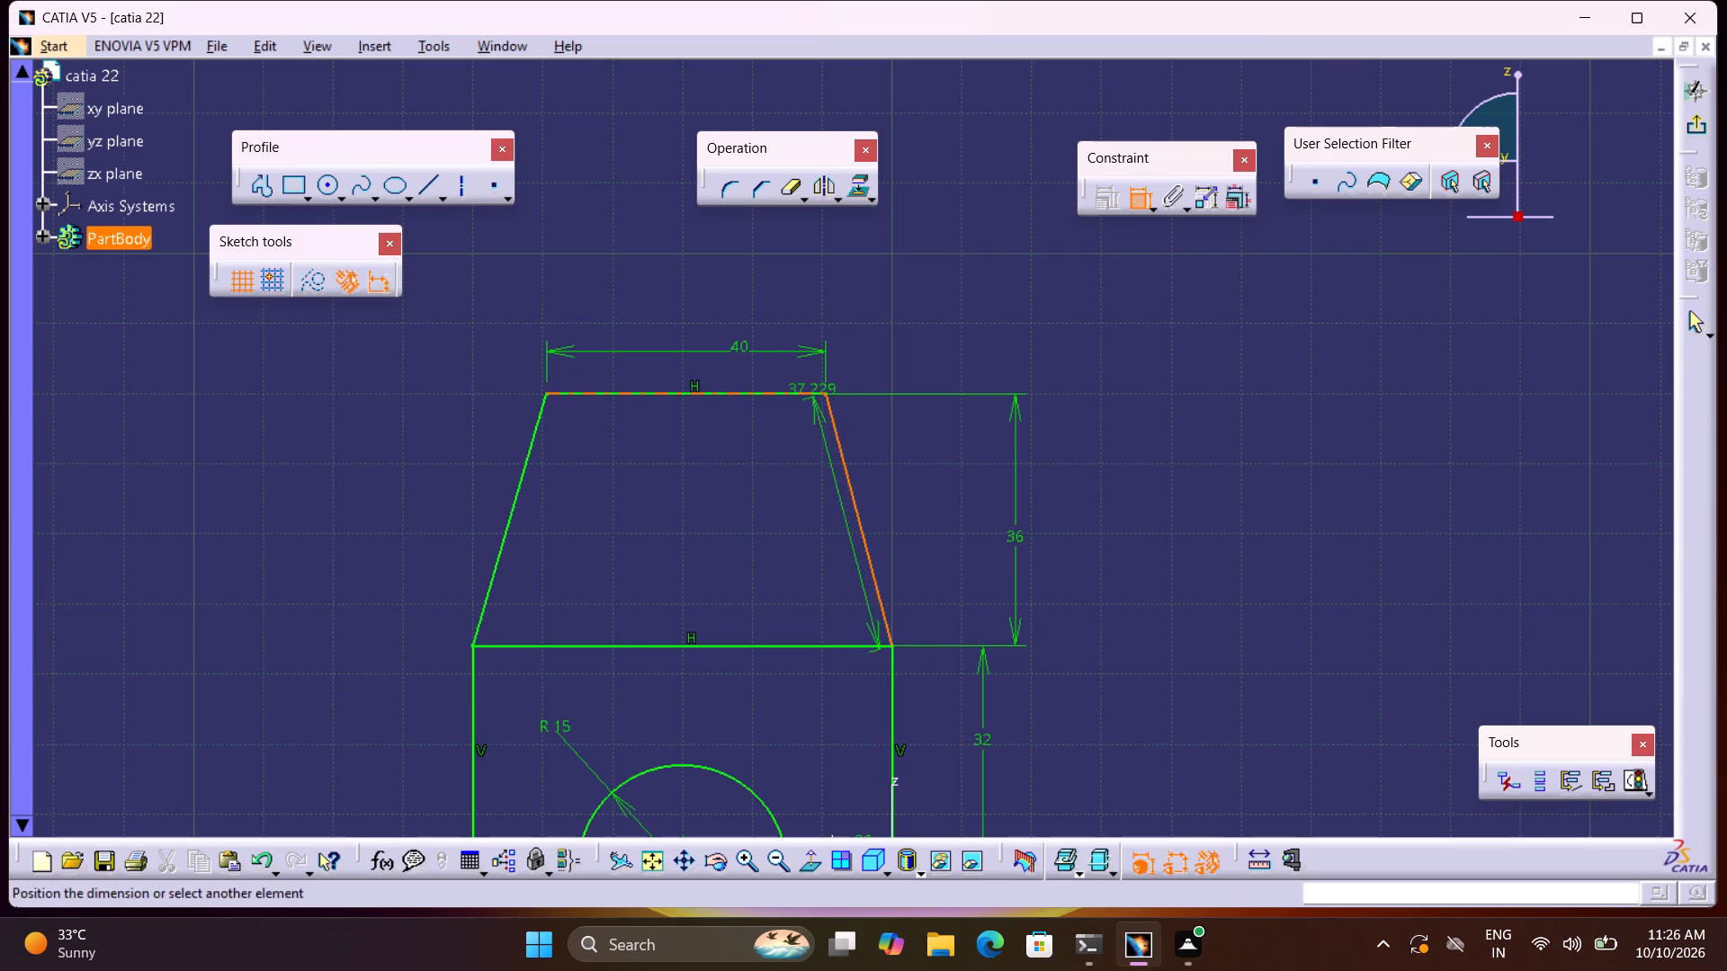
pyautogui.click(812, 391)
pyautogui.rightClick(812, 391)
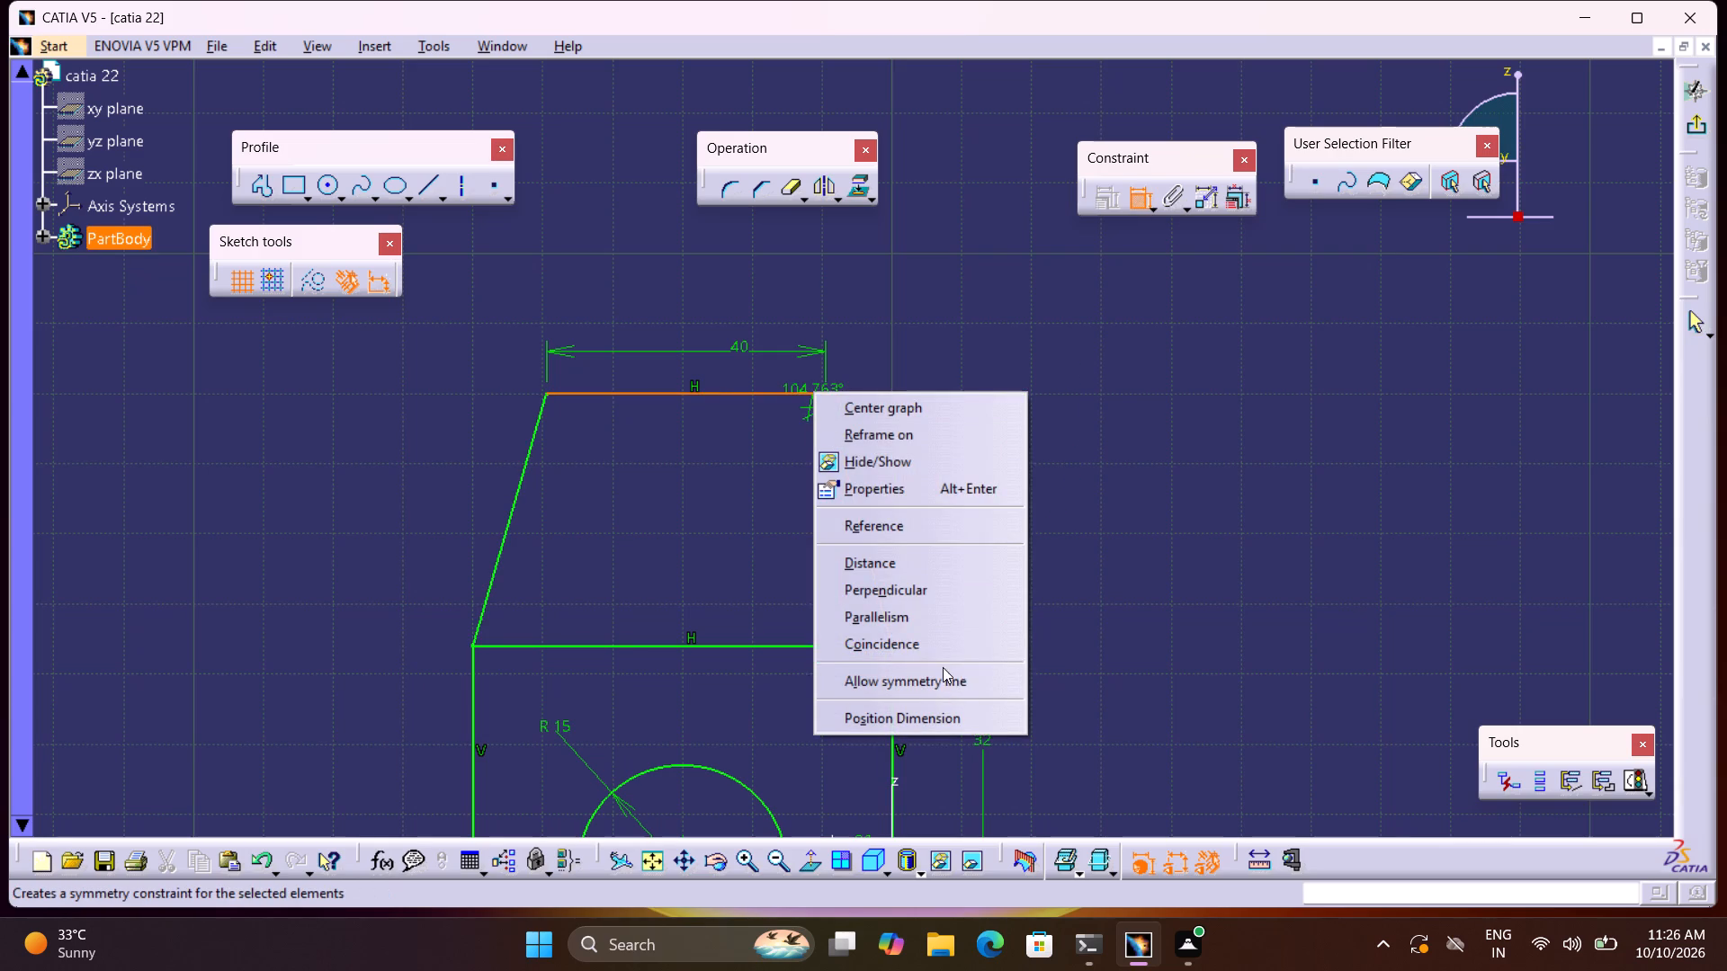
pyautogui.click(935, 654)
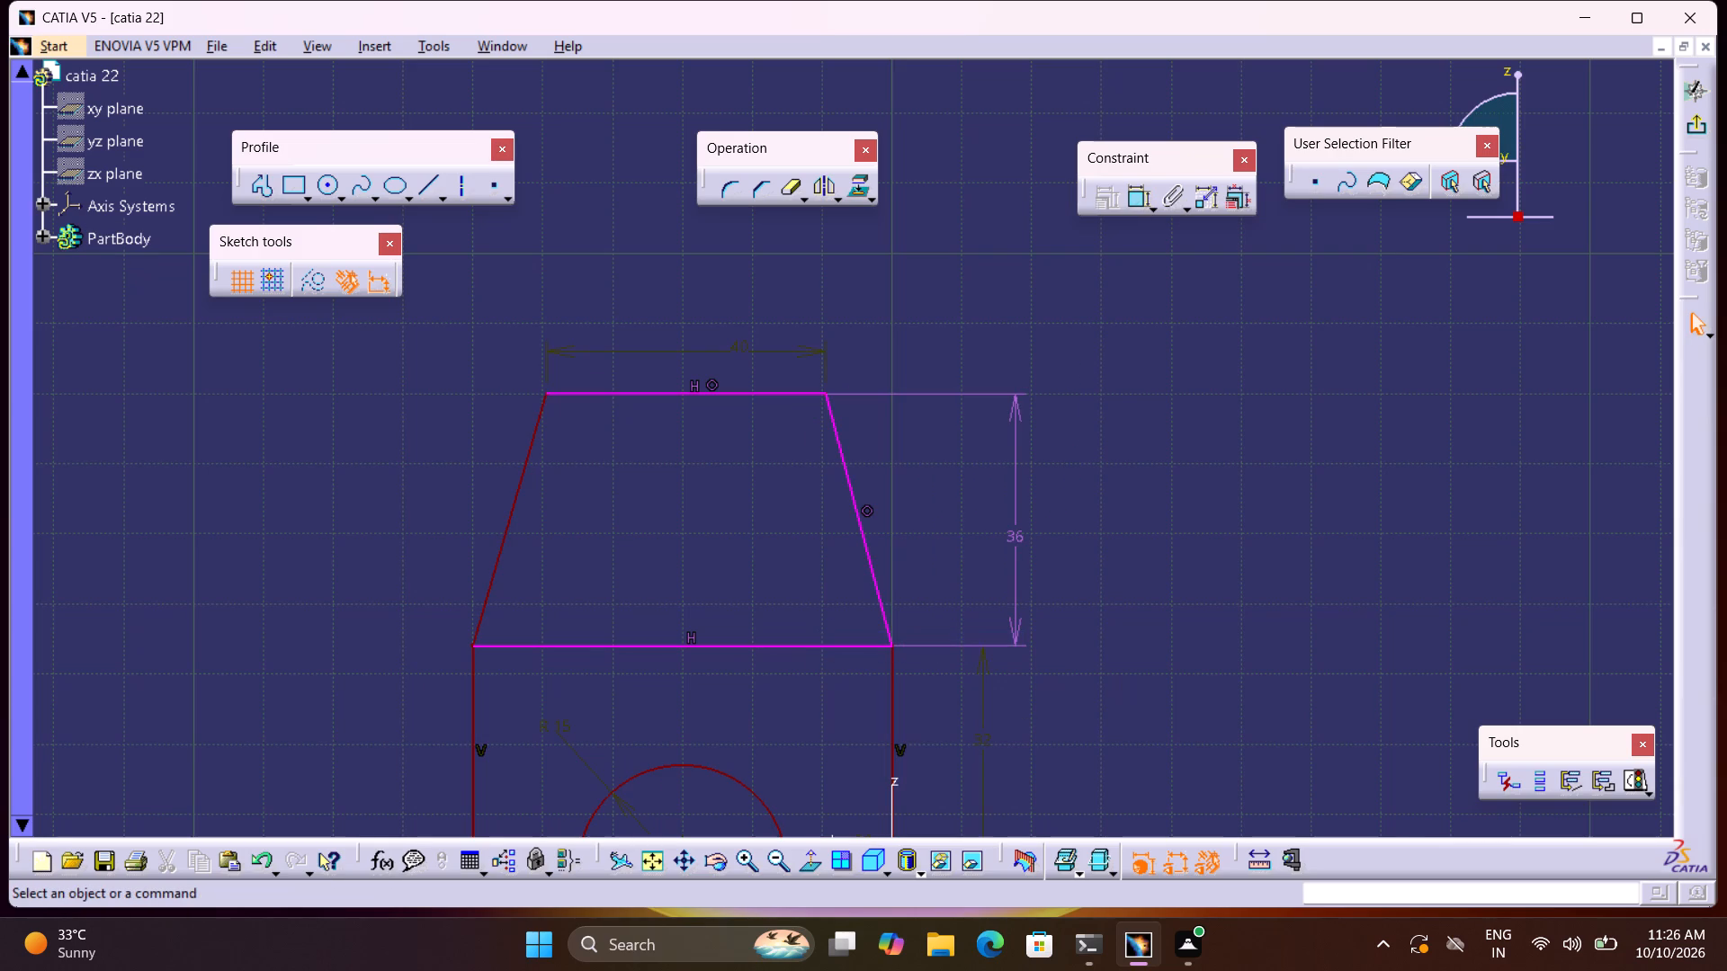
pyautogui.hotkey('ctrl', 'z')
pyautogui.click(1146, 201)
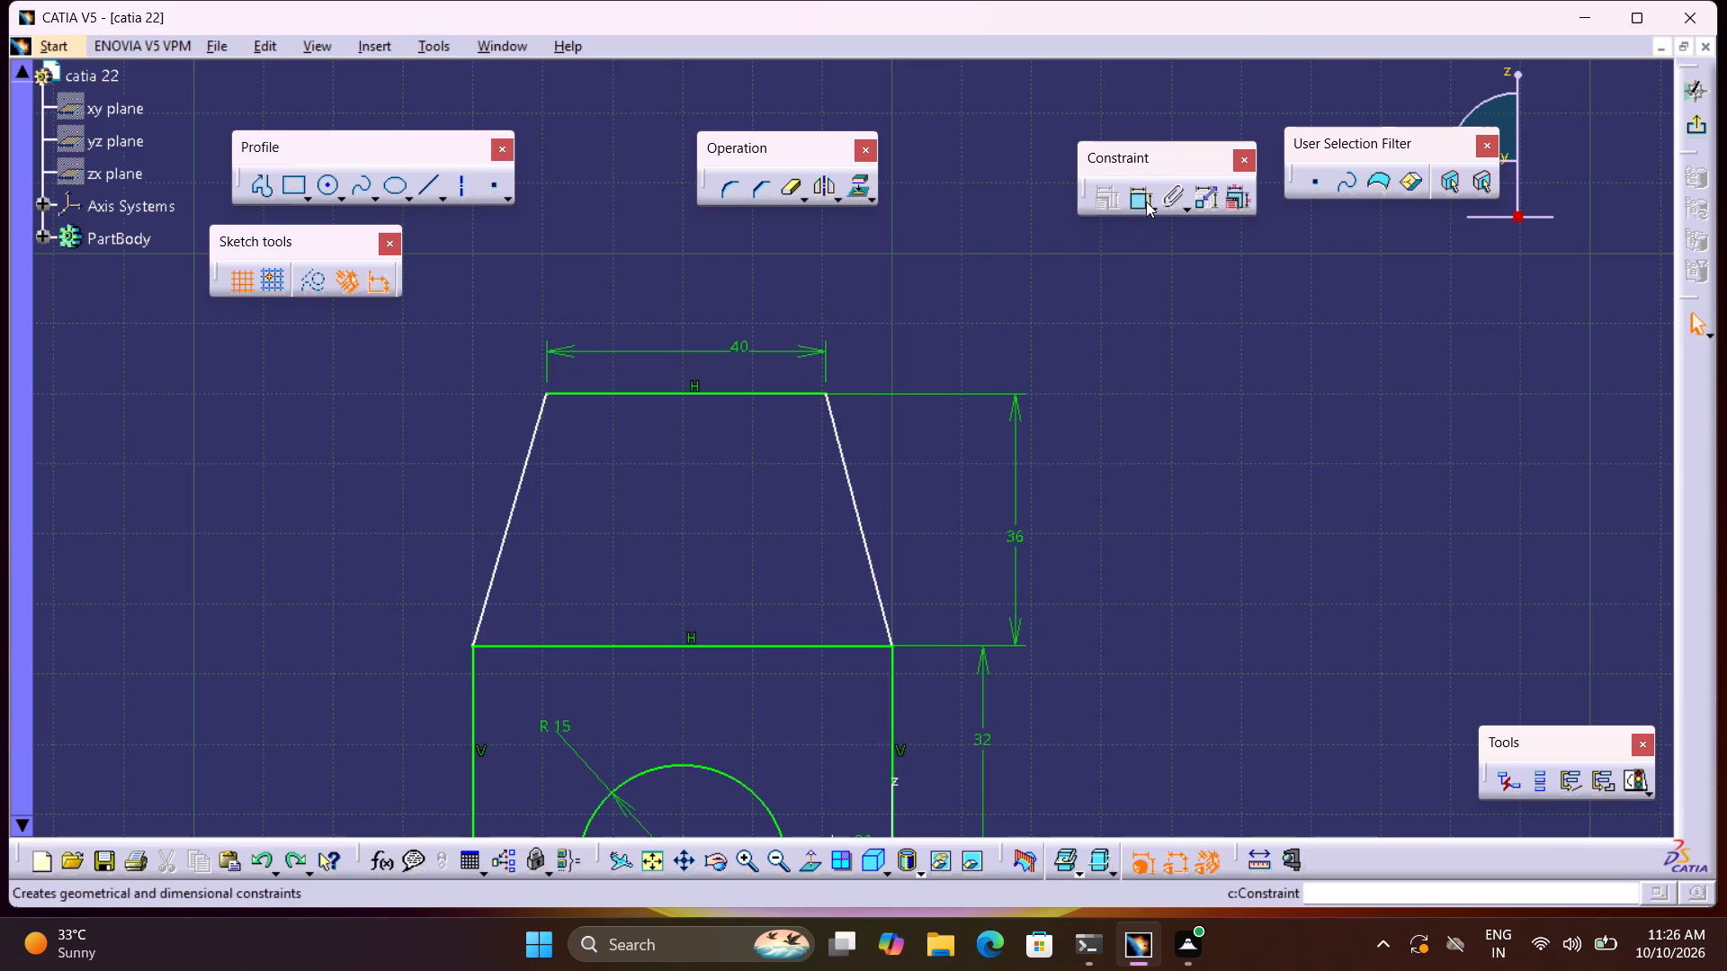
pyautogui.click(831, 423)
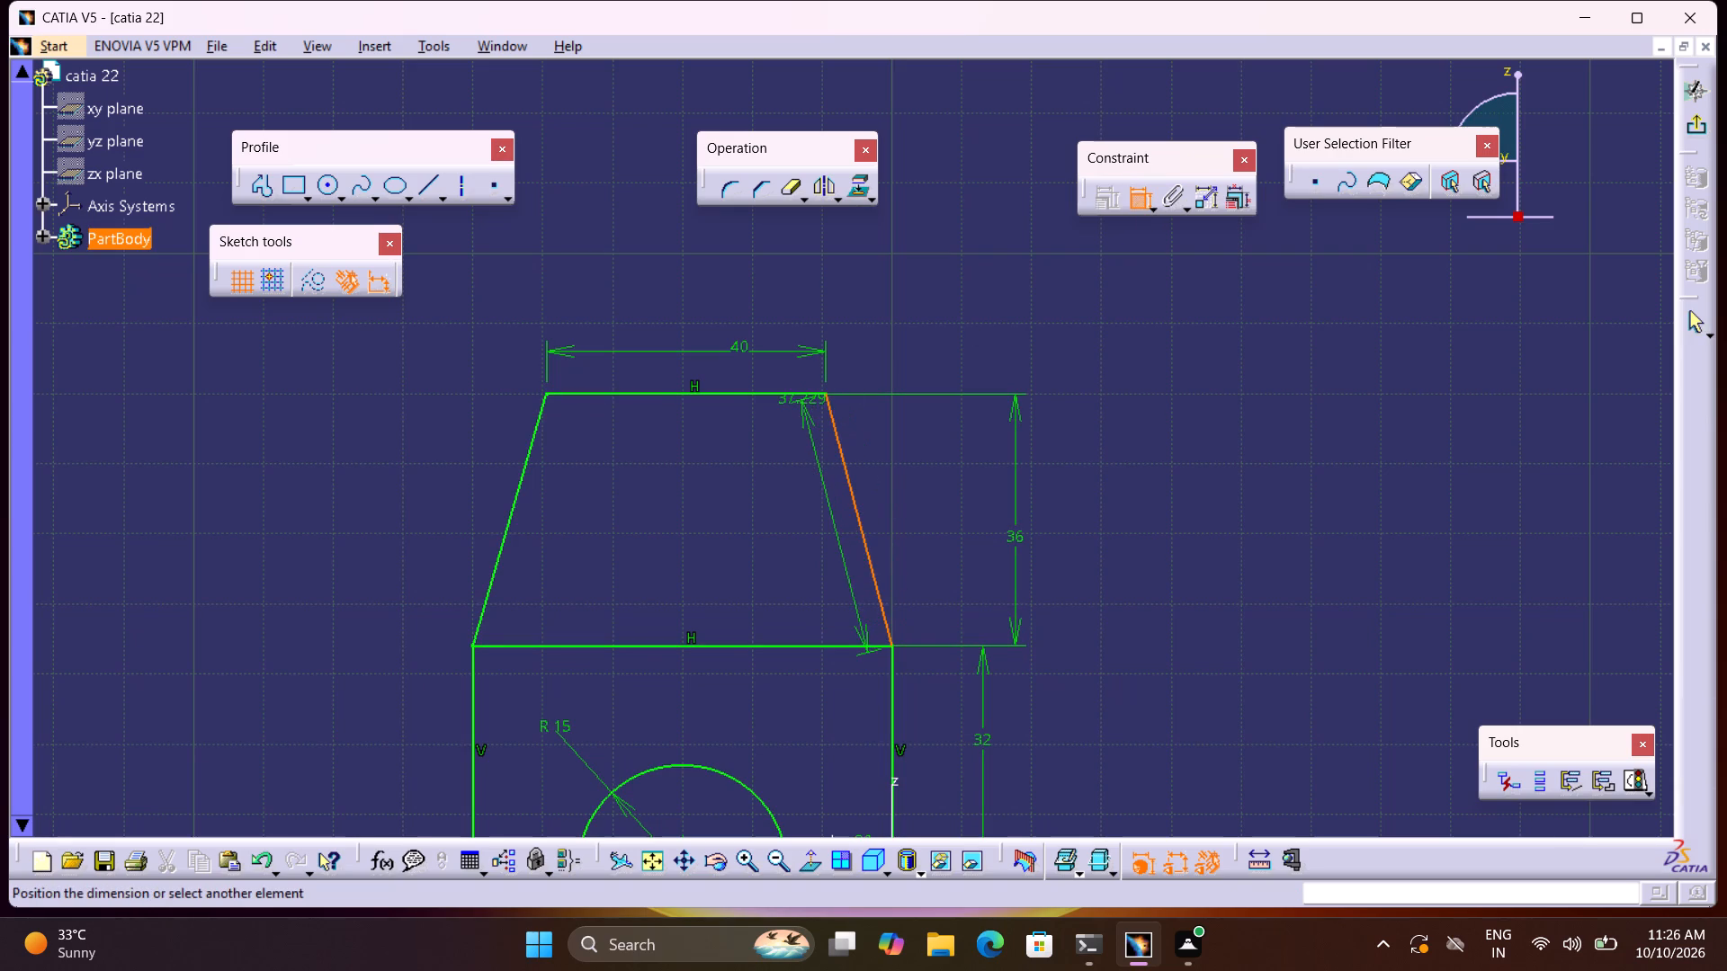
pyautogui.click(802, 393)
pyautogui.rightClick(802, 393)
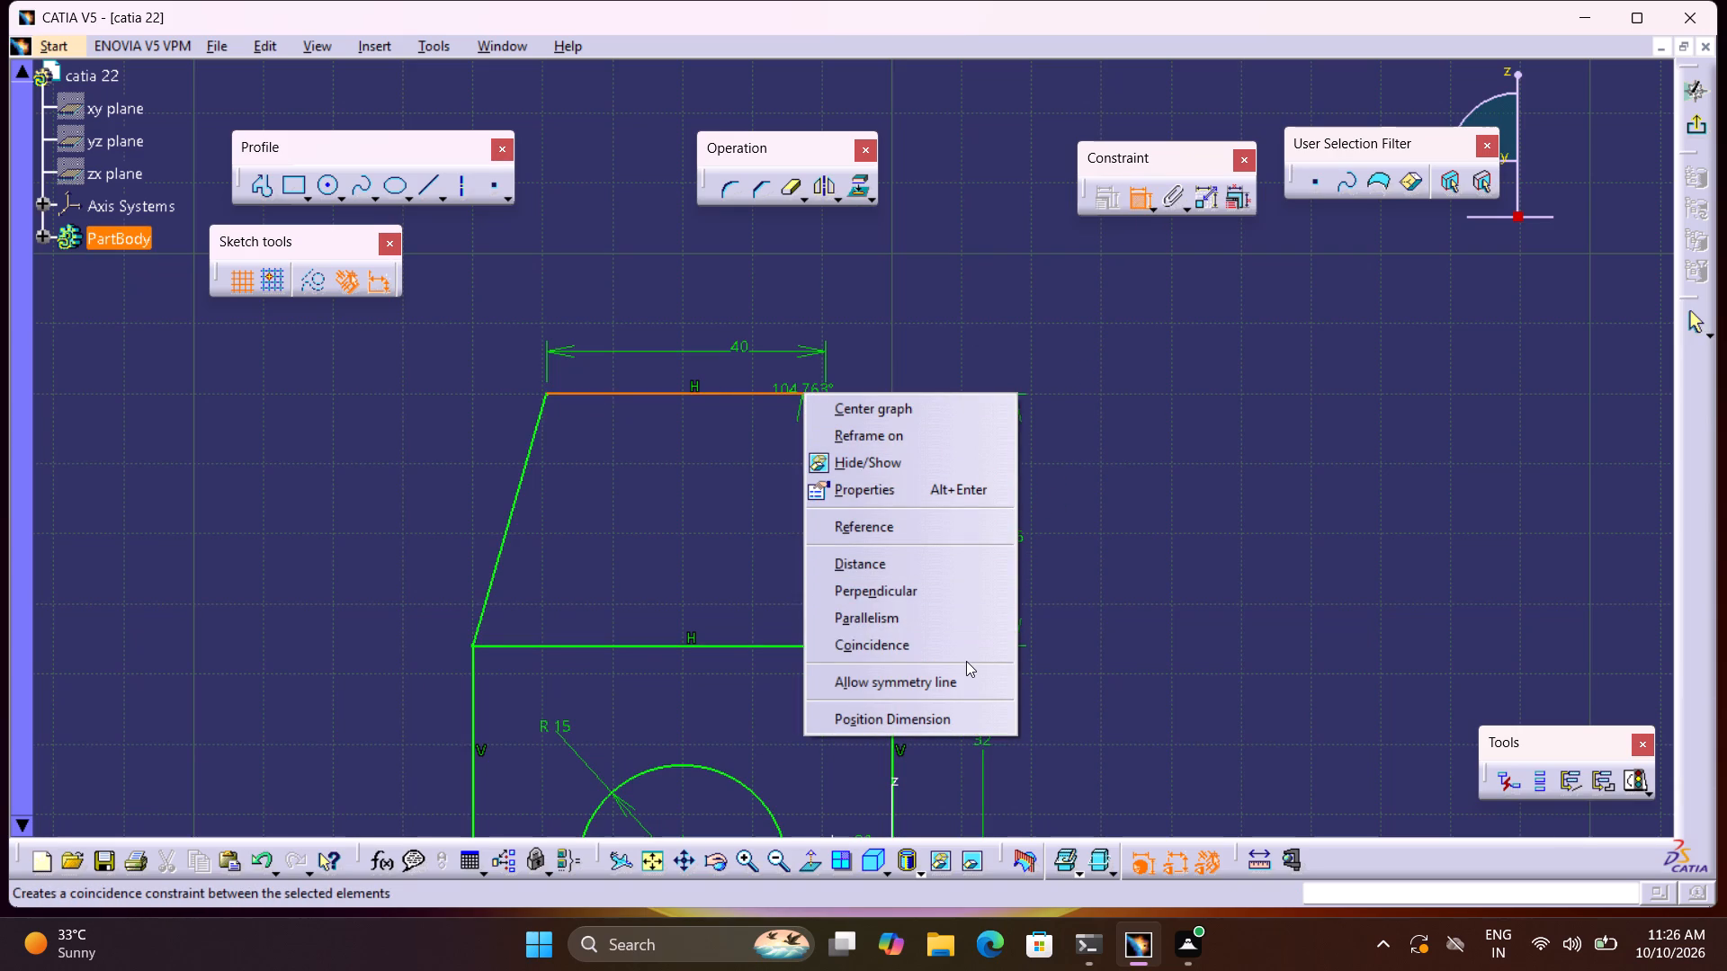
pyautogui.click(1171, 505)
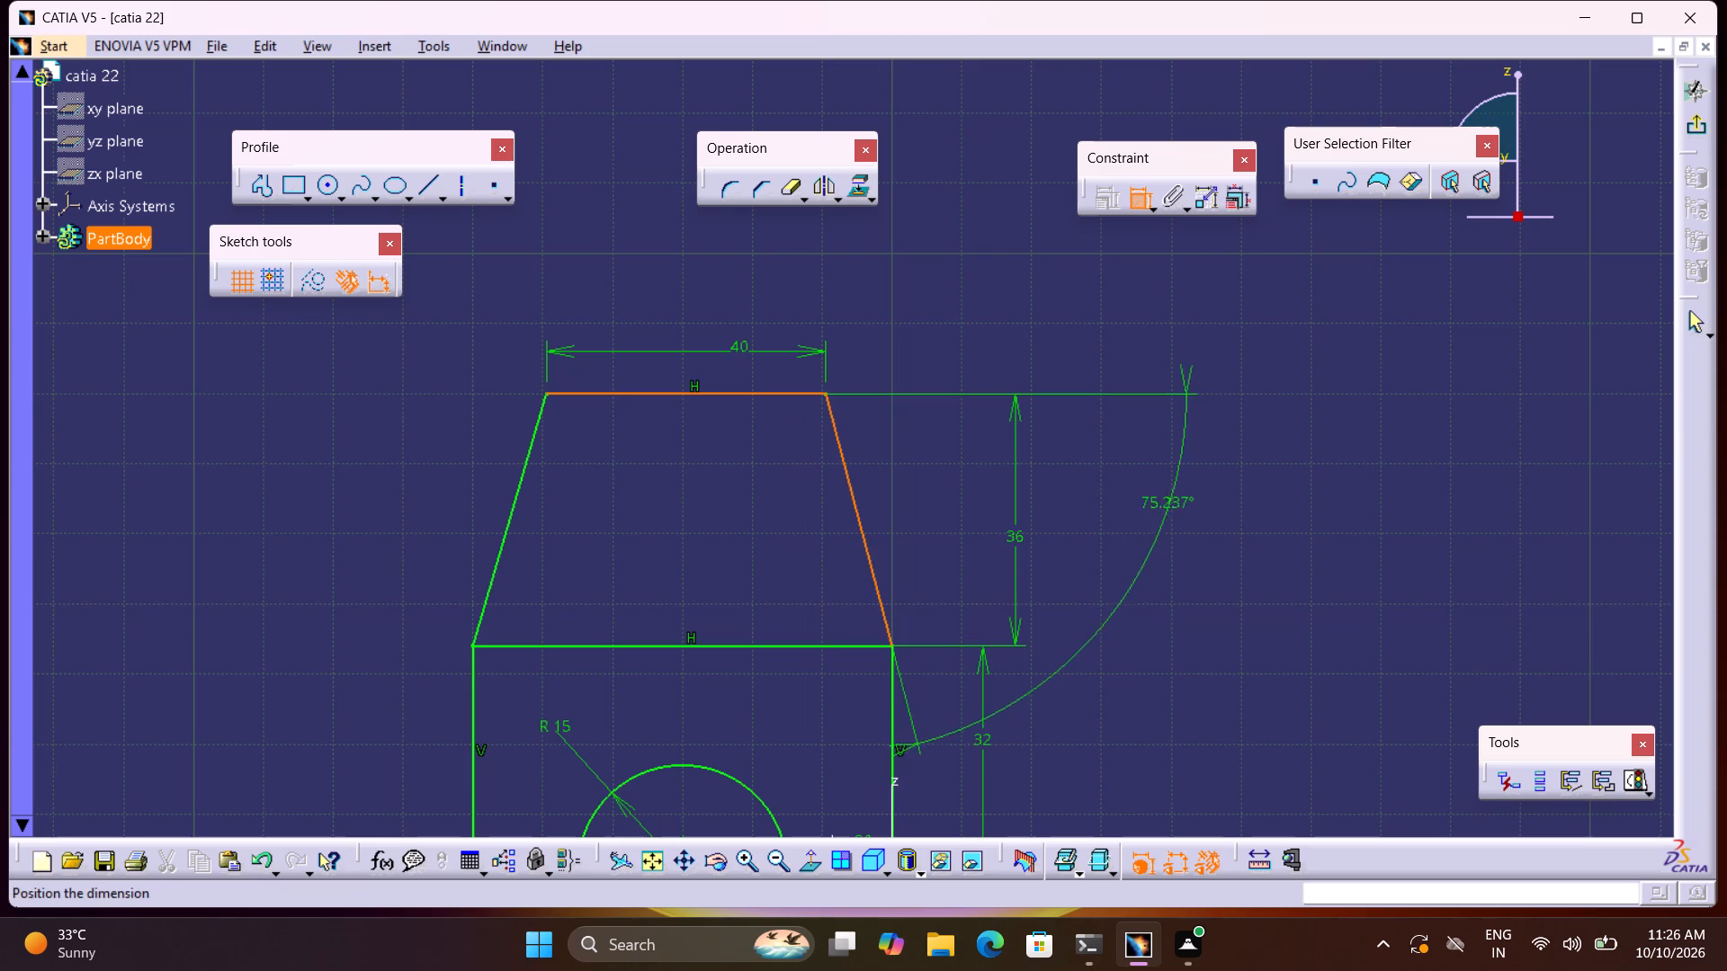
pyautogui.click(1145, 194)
# Draw a vertical construction line about 79 mm long from the R15 arch's centre to above the 40 mm top line.
pyautogui.moveTo(1204, 672); pyautogui.dragTo(1193, 647, button='middle')
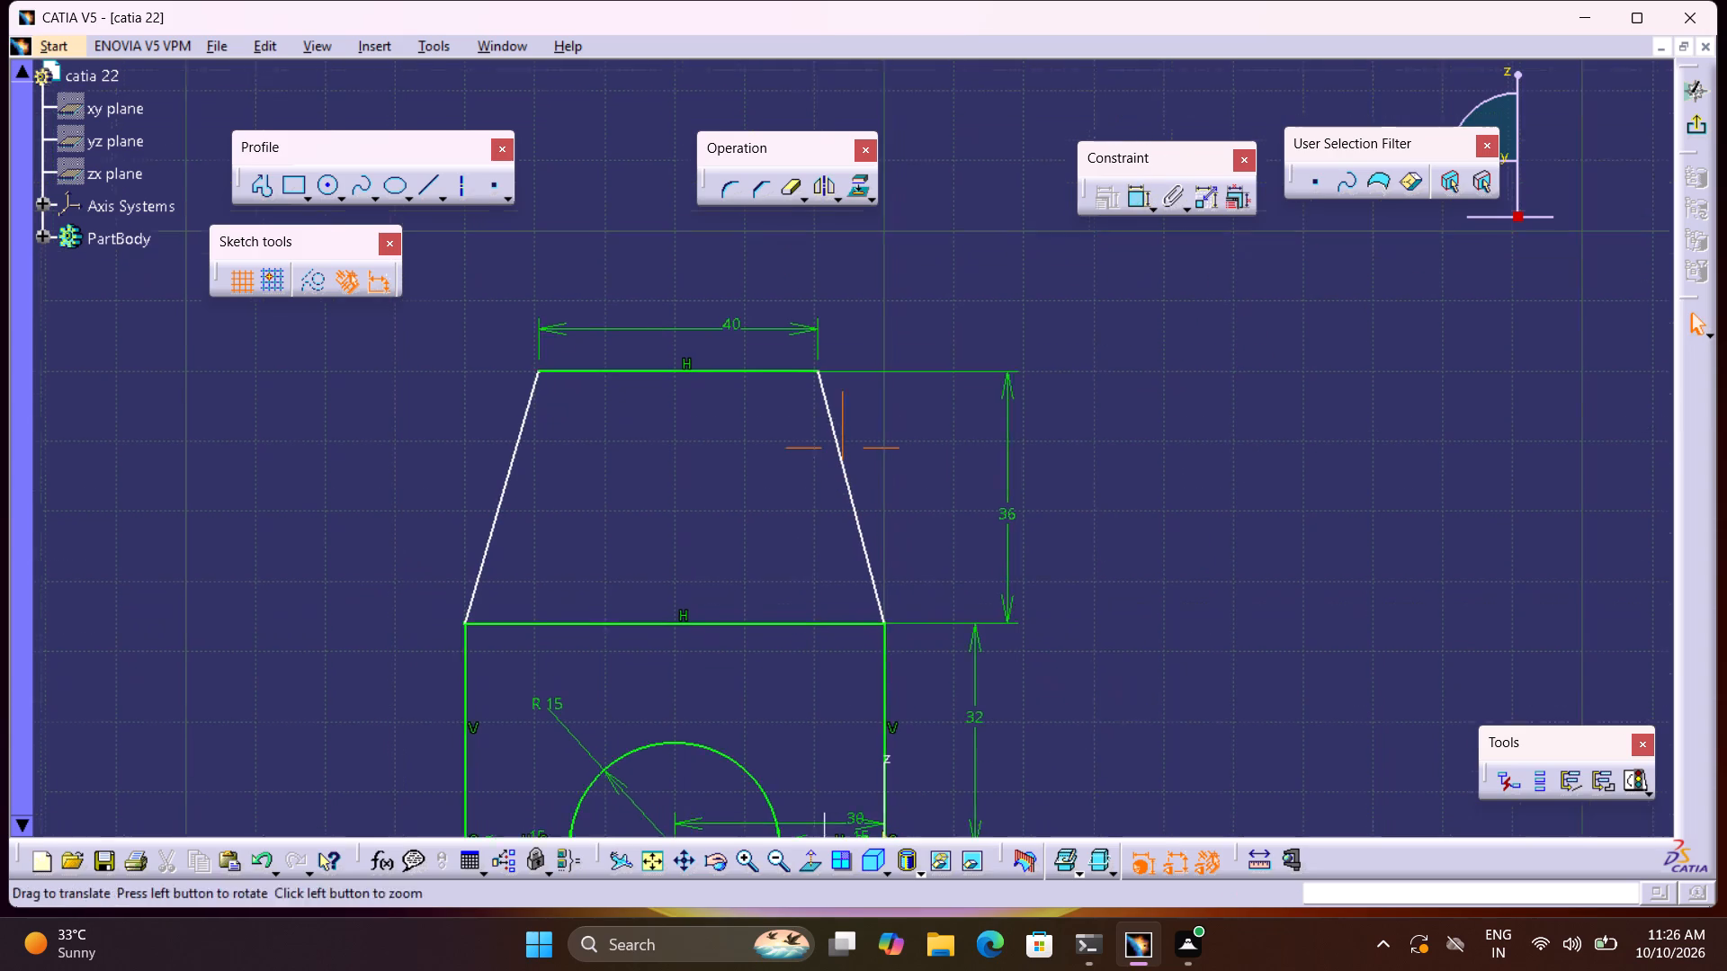
pyautogui.moveTo(1193, 647); pyautogui.dragTo(1203, 409, button='middle')
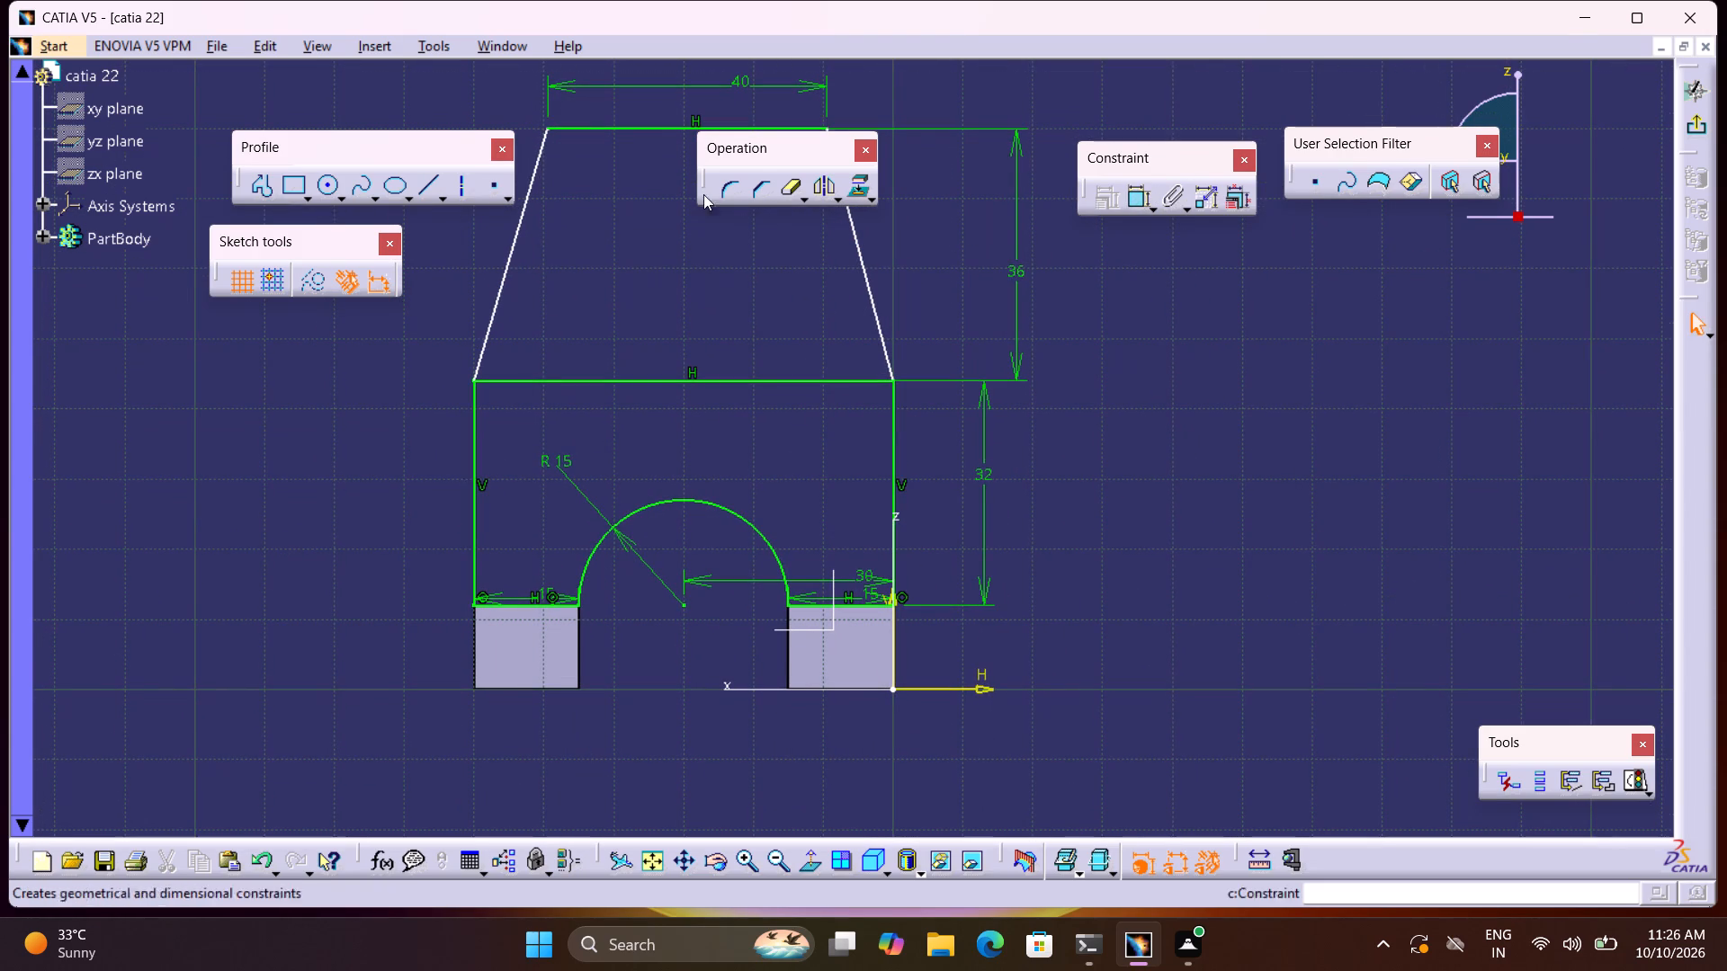
pyautogui.click(433, 190)
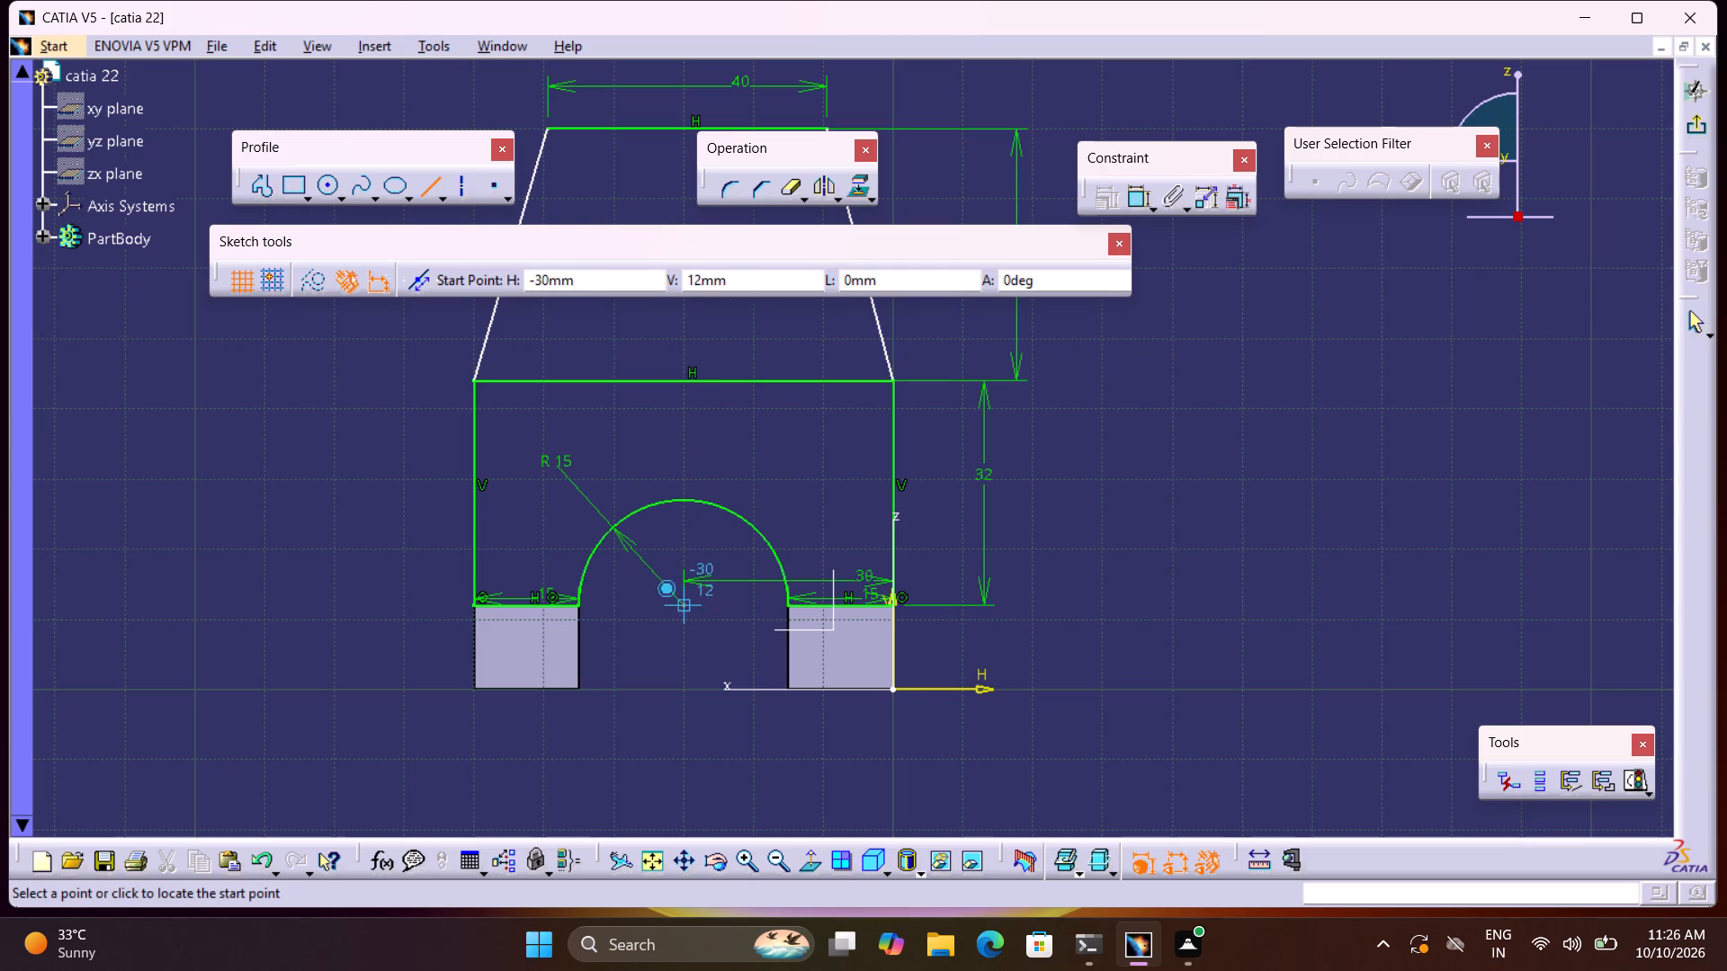
pyautogui.click(683, 610)
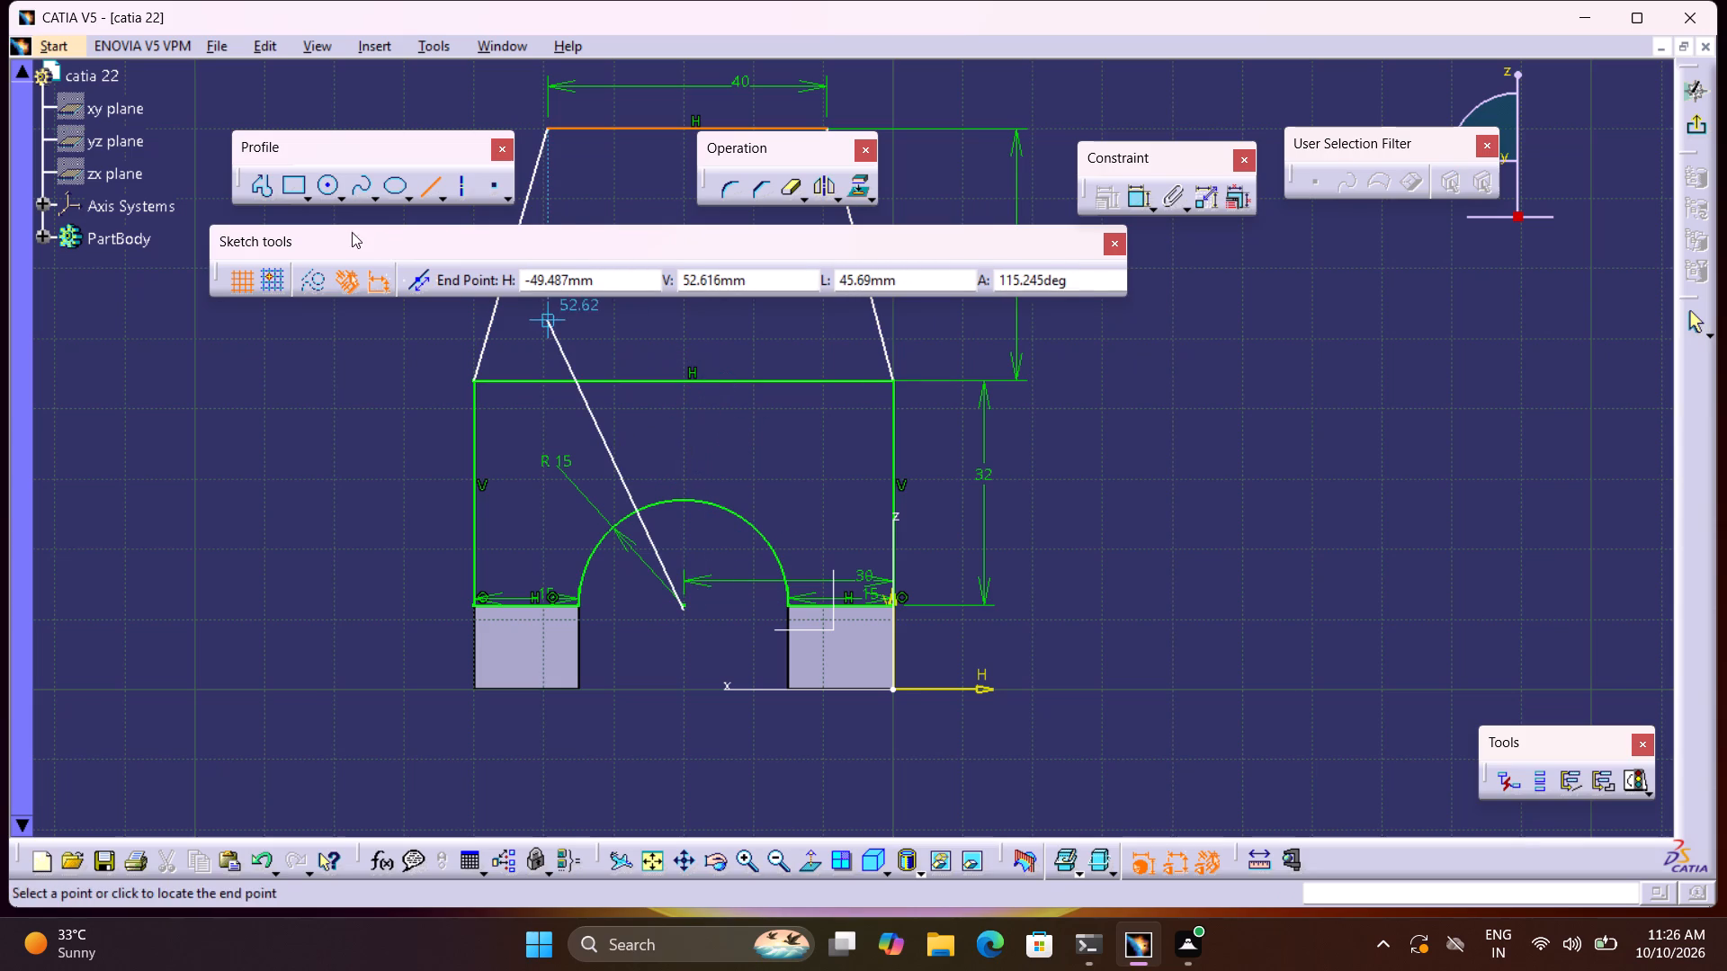
pyautogui.click(314, 281)
pyautogui.moveTo(659, 343); pyautogui.dragTo(640, 654, button='middle')
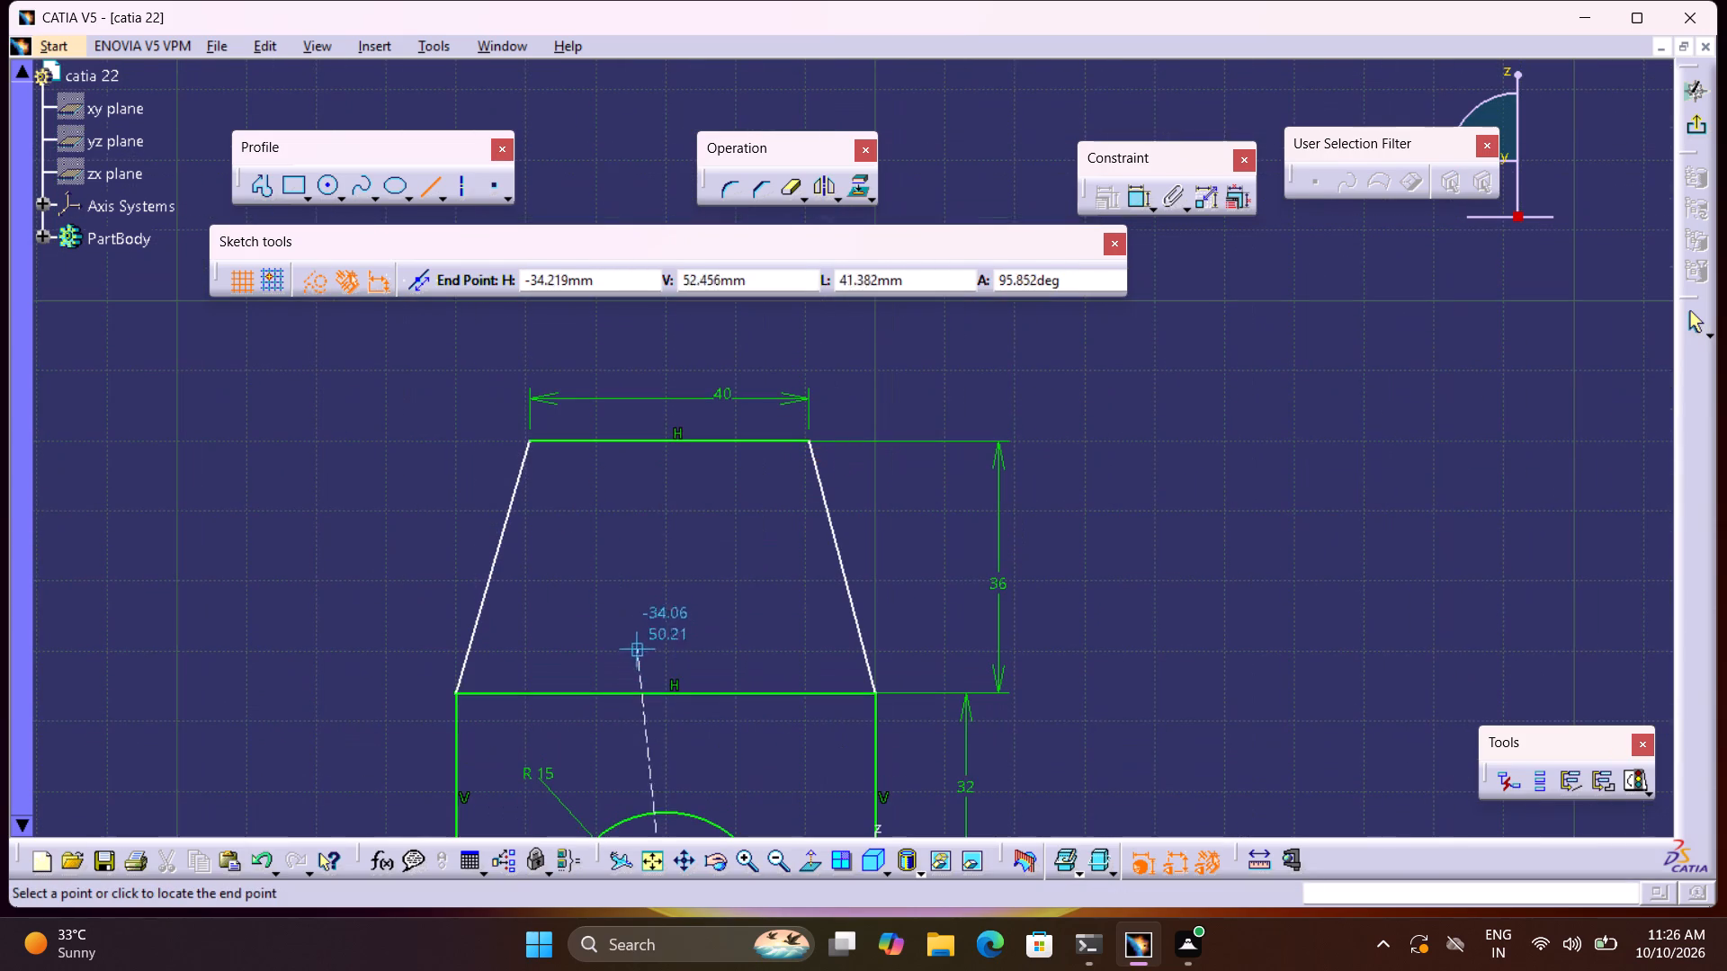
pyautogui.click(666, 367)
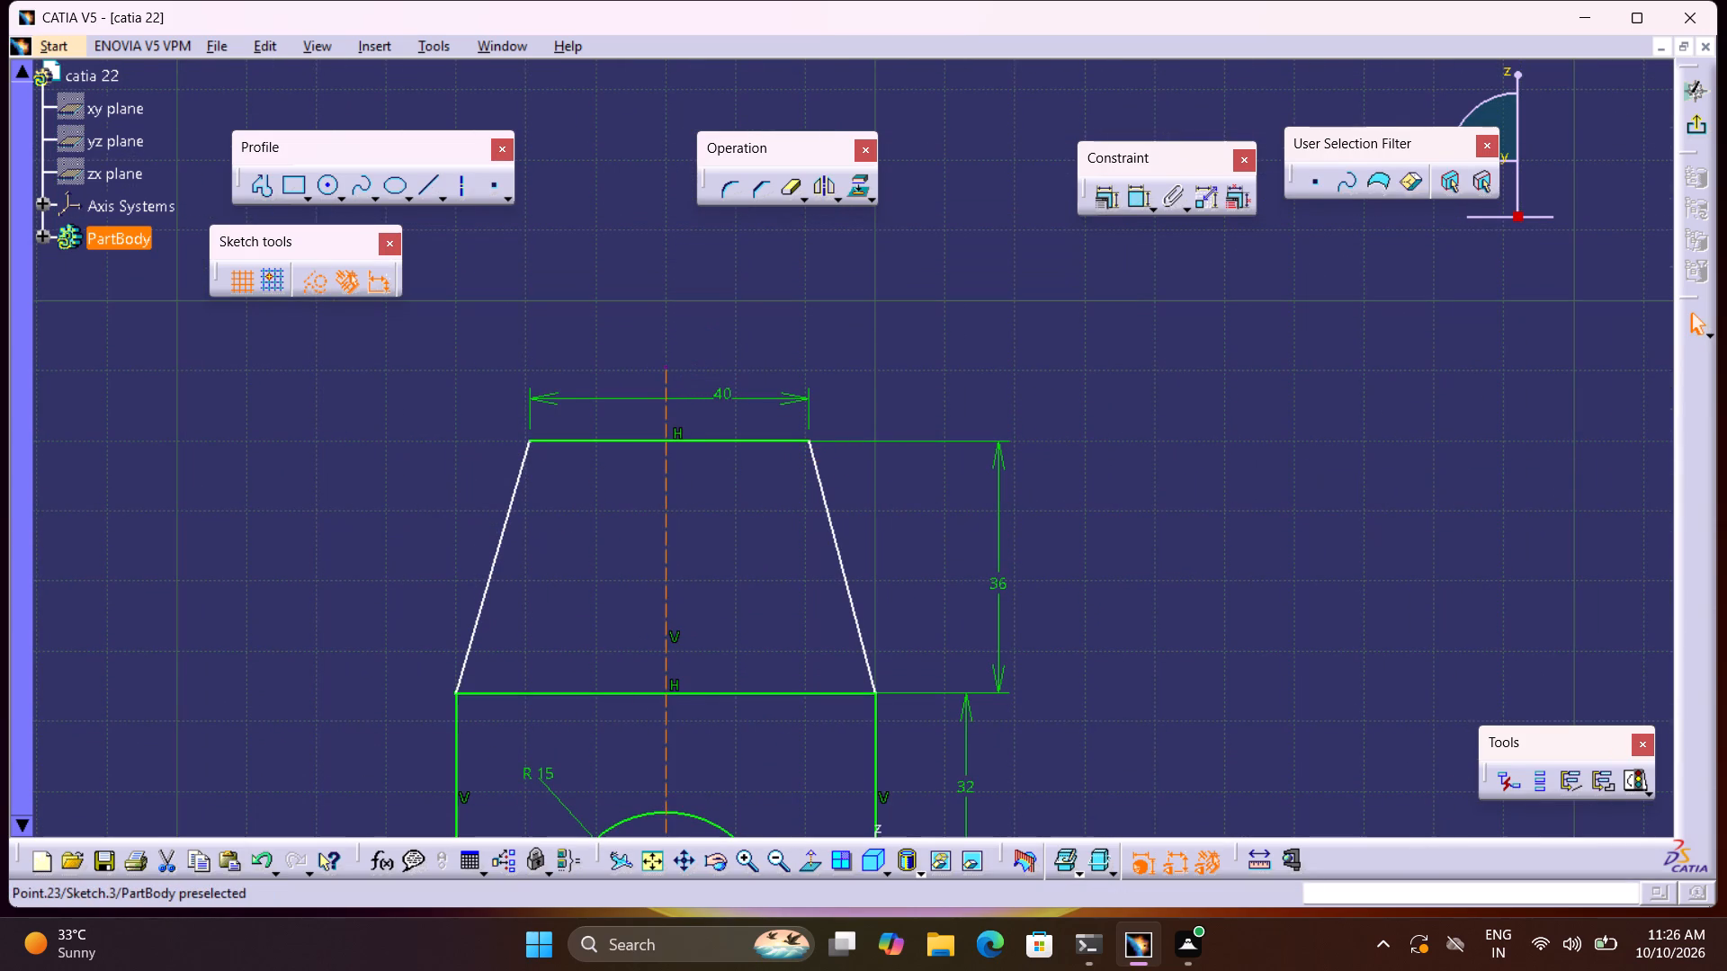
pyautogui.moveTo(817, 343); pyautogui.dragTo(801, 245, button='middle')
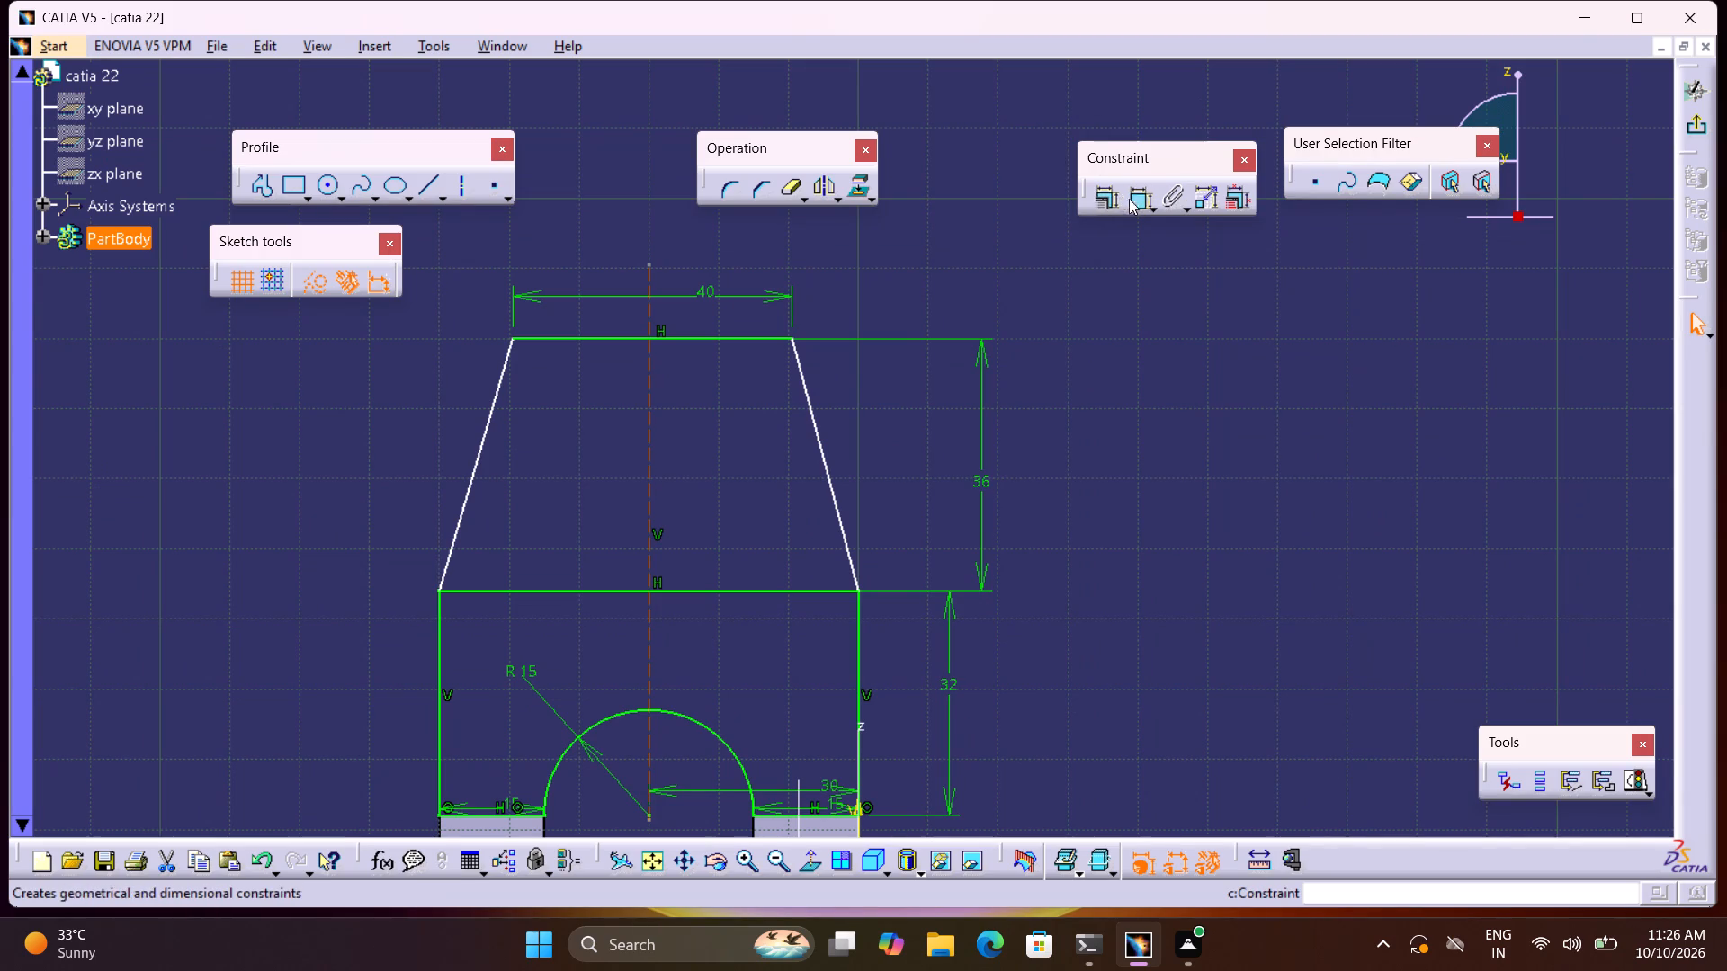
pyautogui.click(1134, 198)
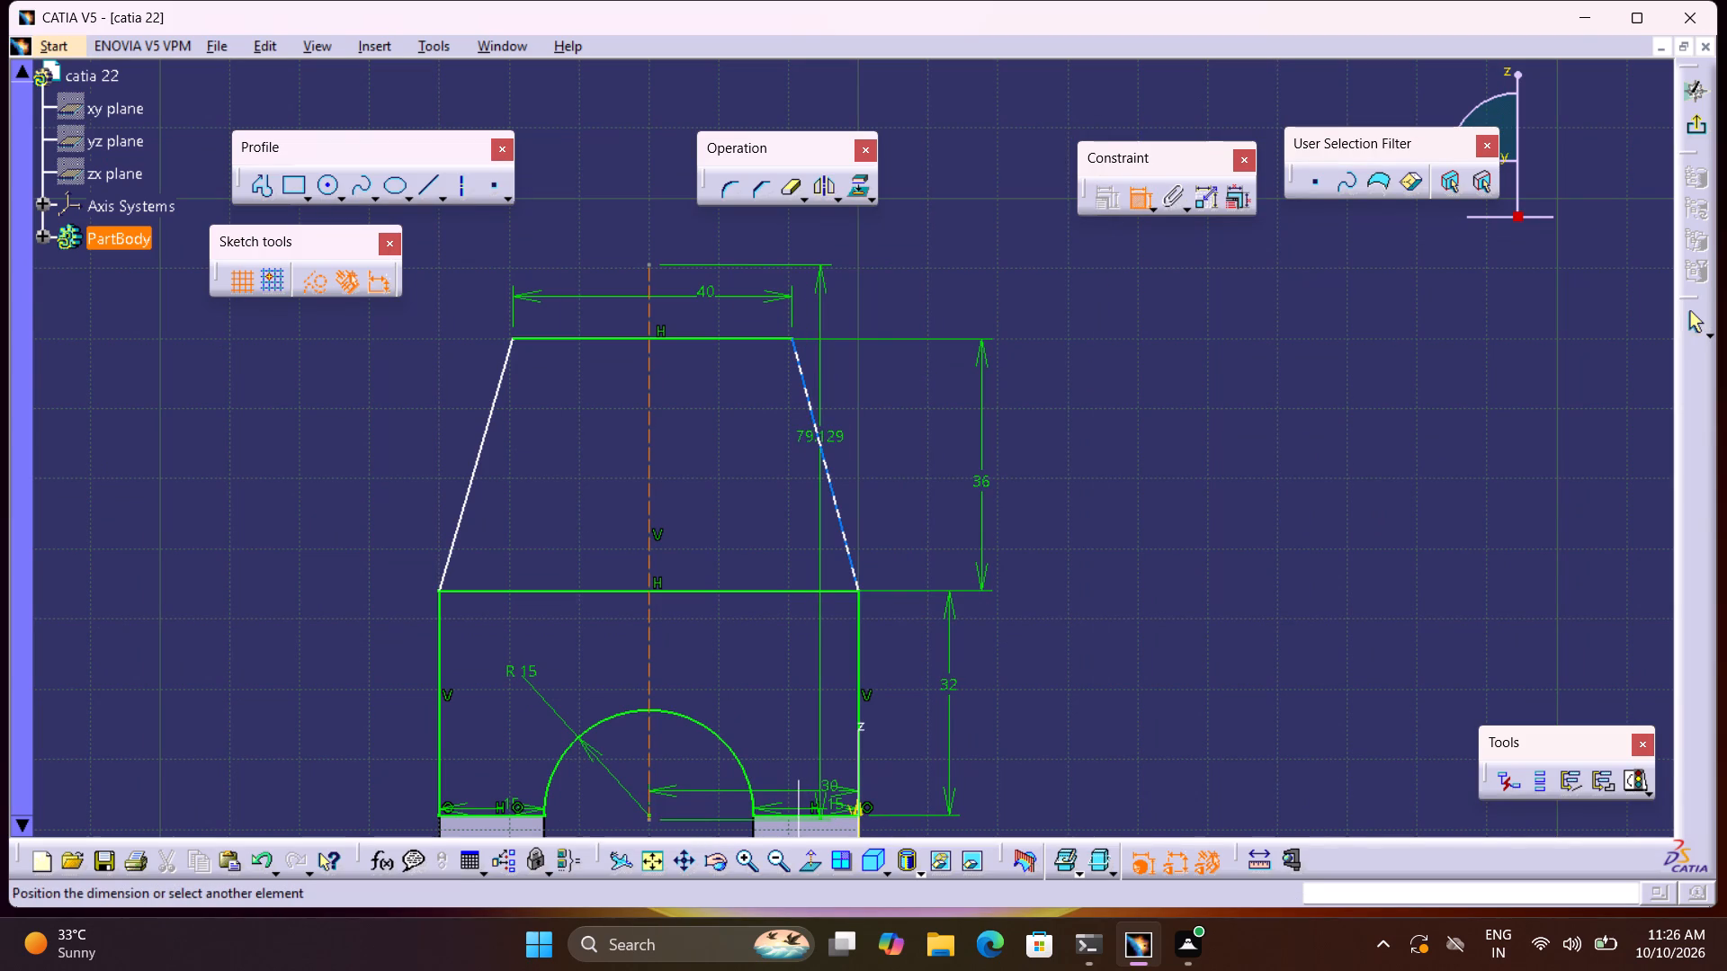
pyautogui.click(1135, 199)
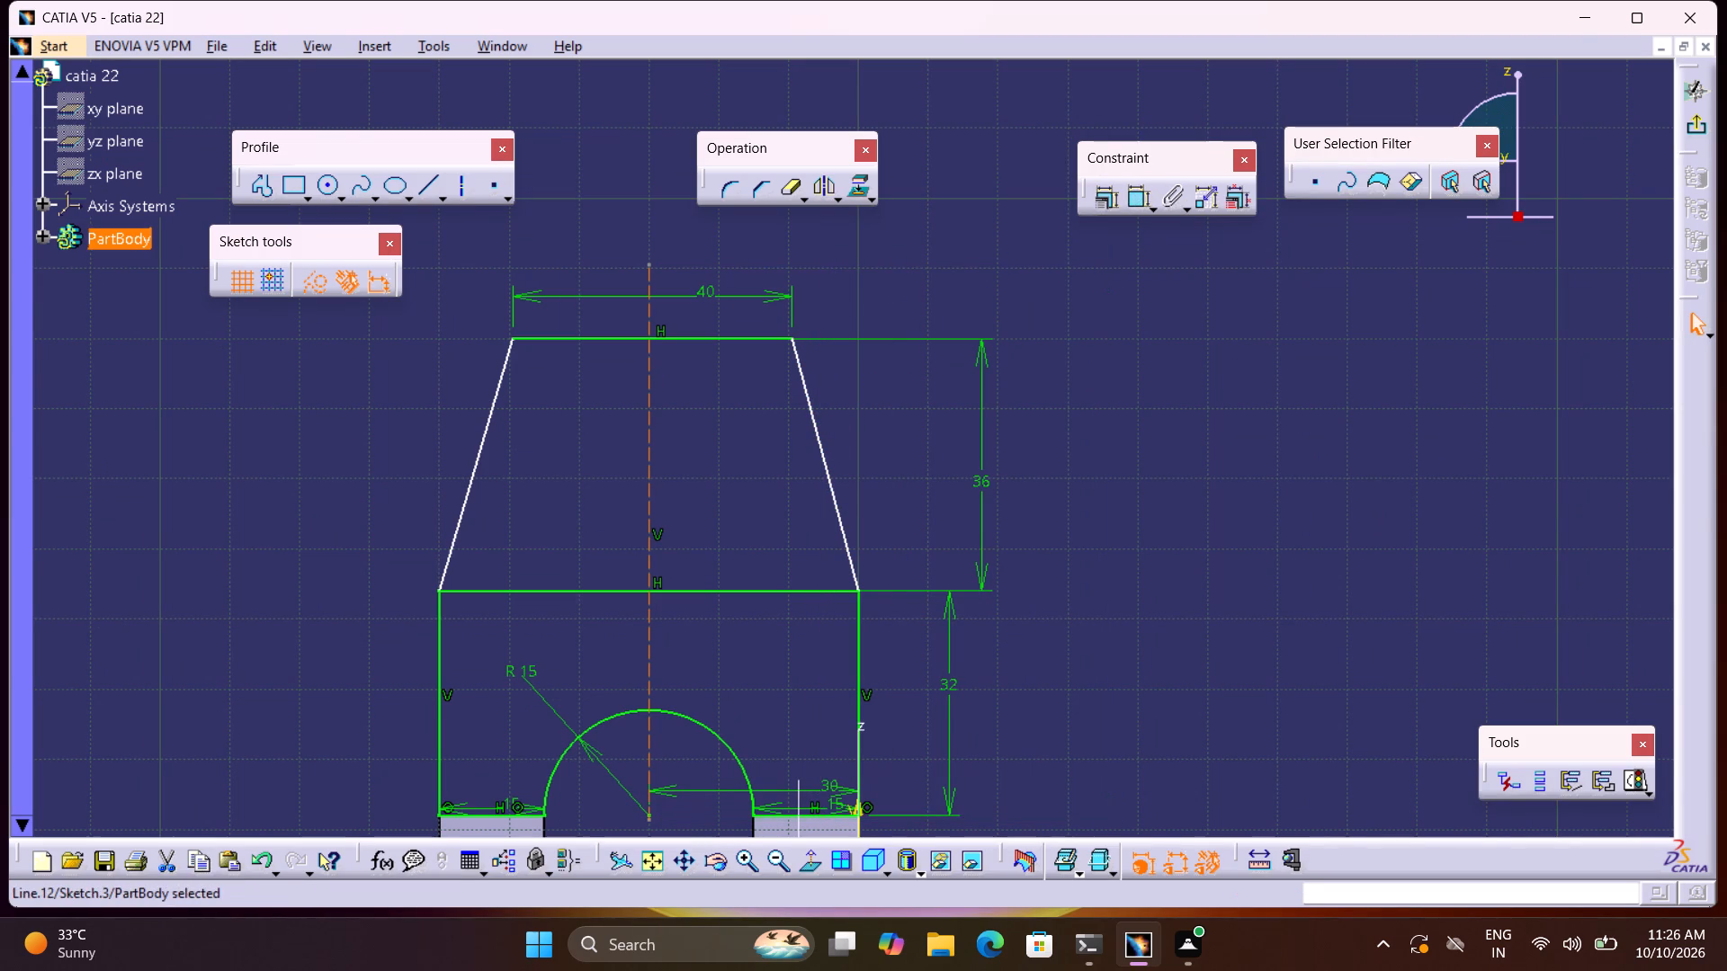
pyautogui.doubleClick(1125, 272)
# Constrain the two tapered sides symmetric about the vertical construction line through the arch's centre.
pyautogui.click(1132, 201)
pyautogui.click(805, 397)
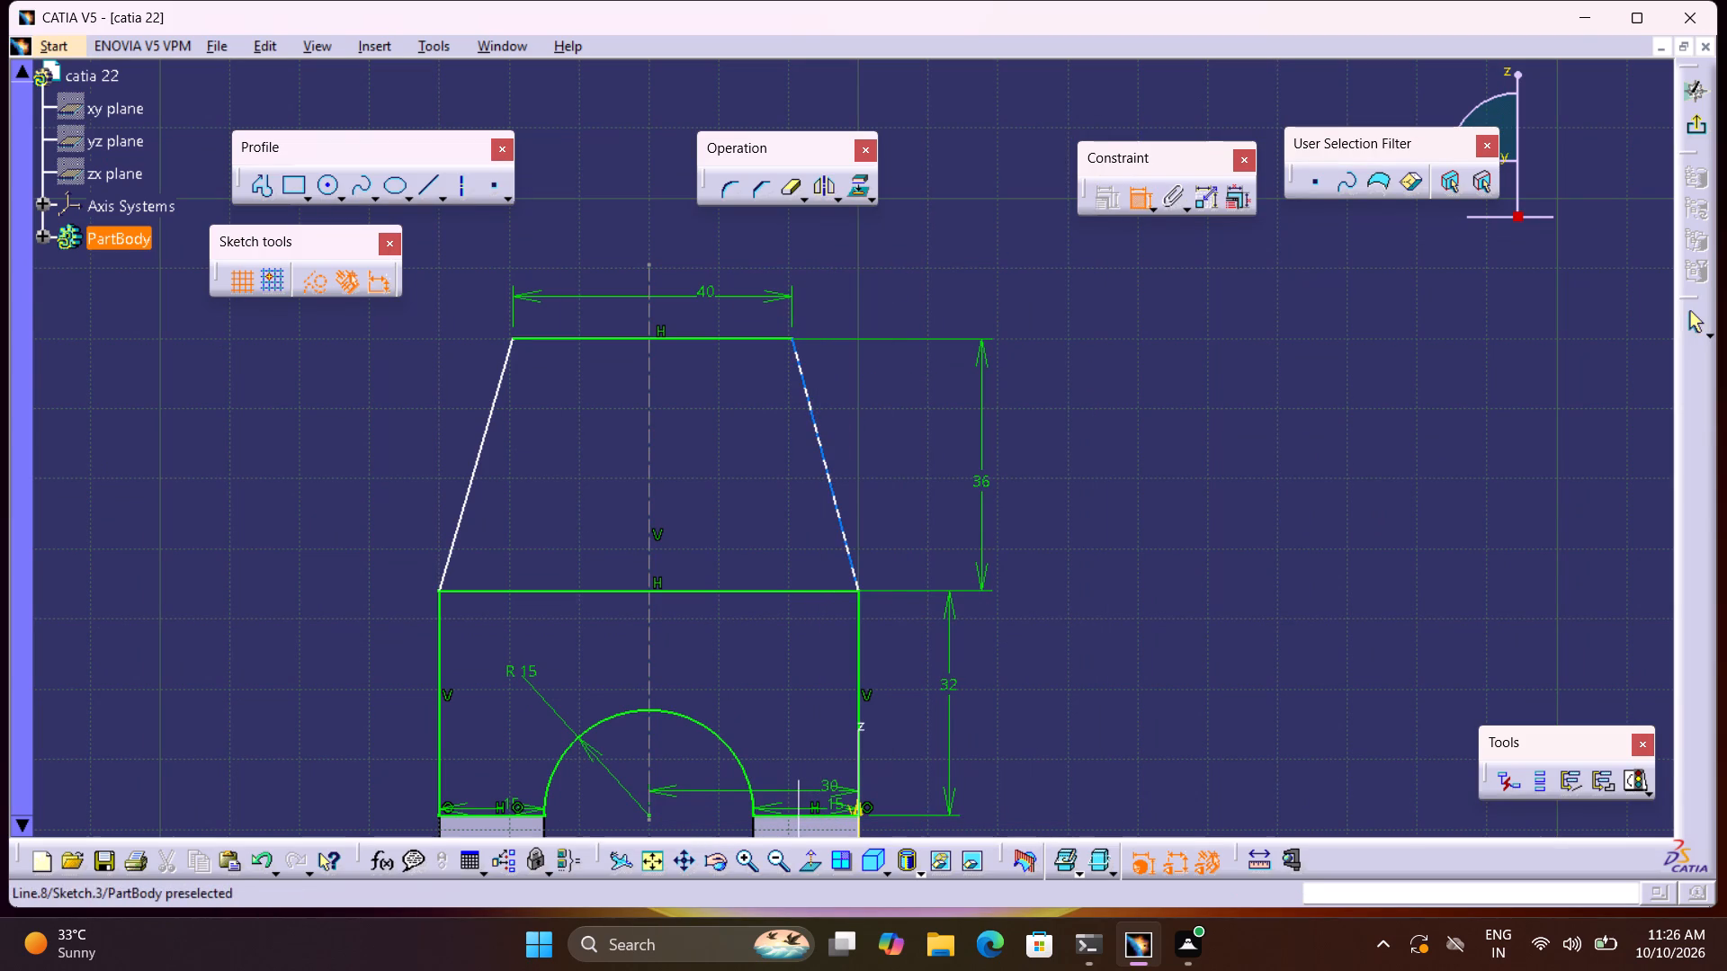
pyautogui.click(481, 447)
pyautogui.rightClick(481, 447)
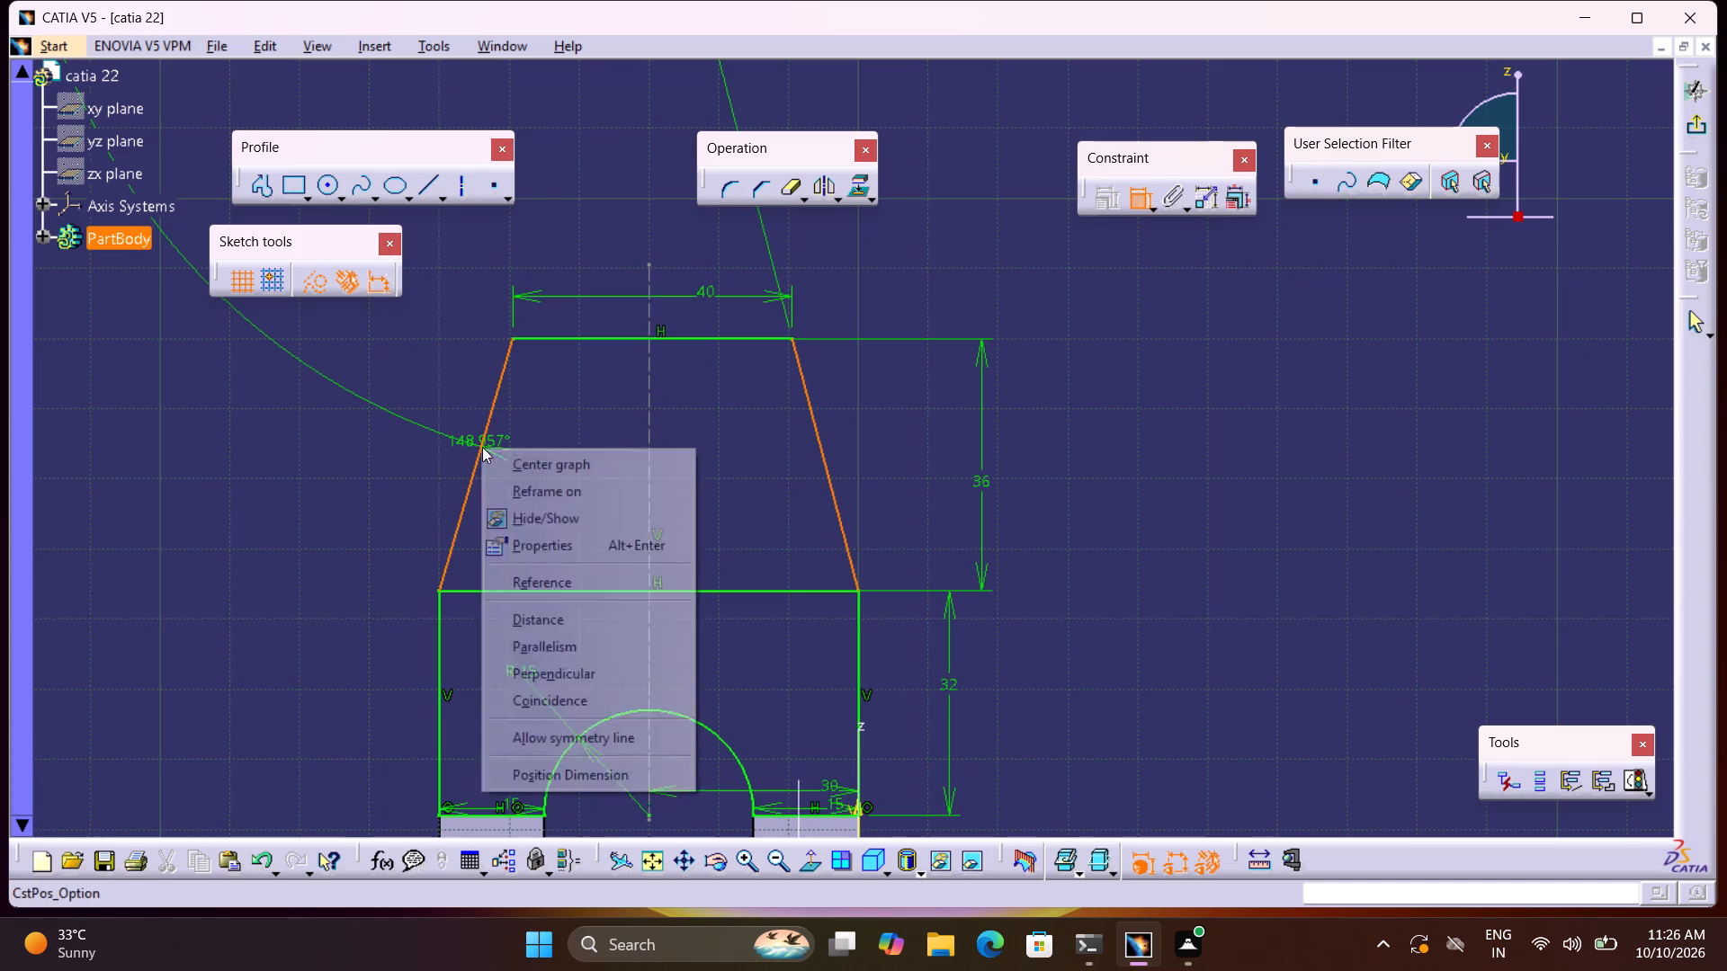
pyautogui.click(629, 736)
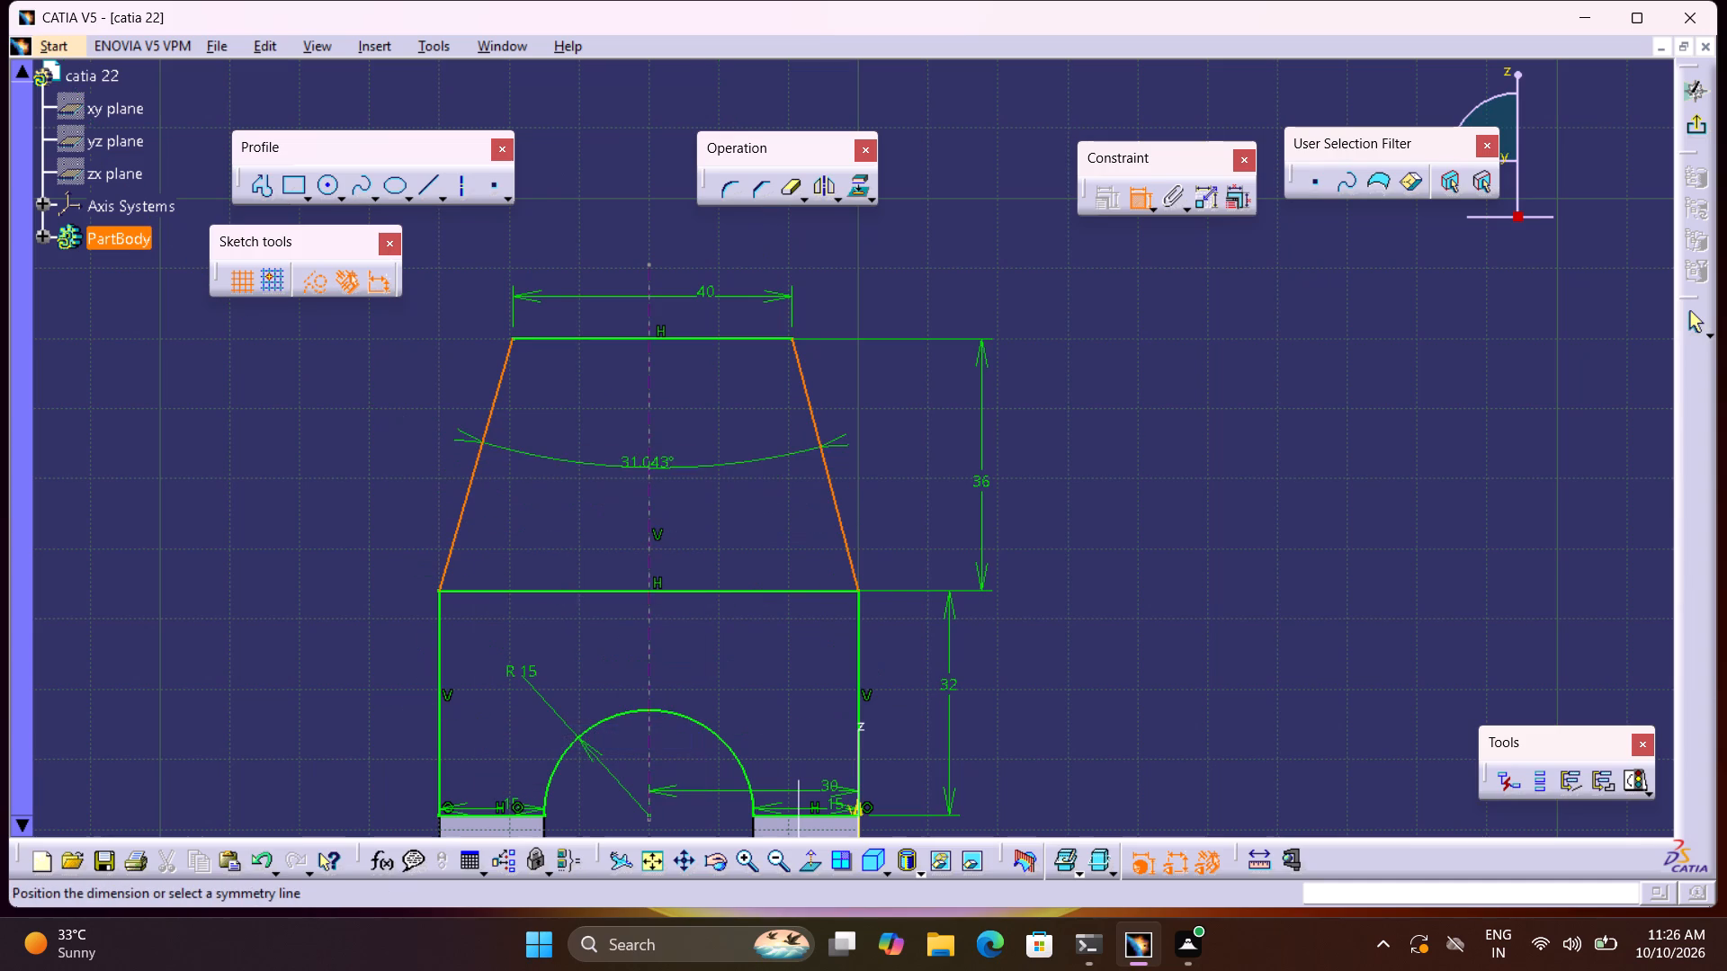
pyautogui.click(649, 463)
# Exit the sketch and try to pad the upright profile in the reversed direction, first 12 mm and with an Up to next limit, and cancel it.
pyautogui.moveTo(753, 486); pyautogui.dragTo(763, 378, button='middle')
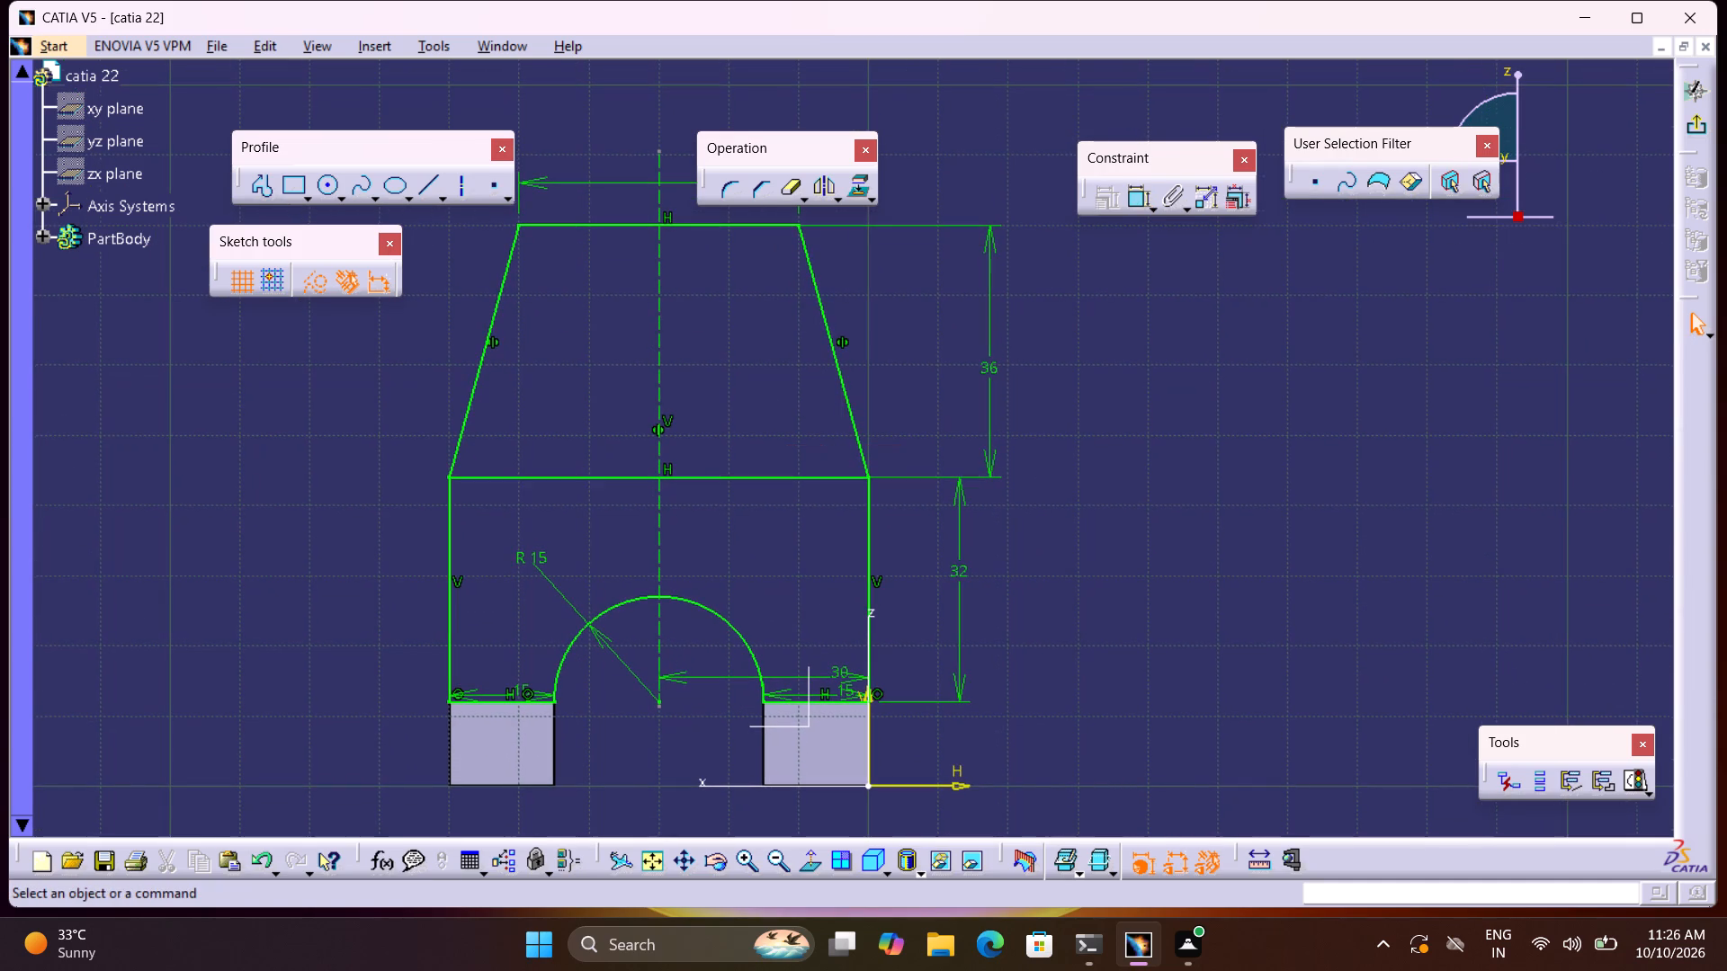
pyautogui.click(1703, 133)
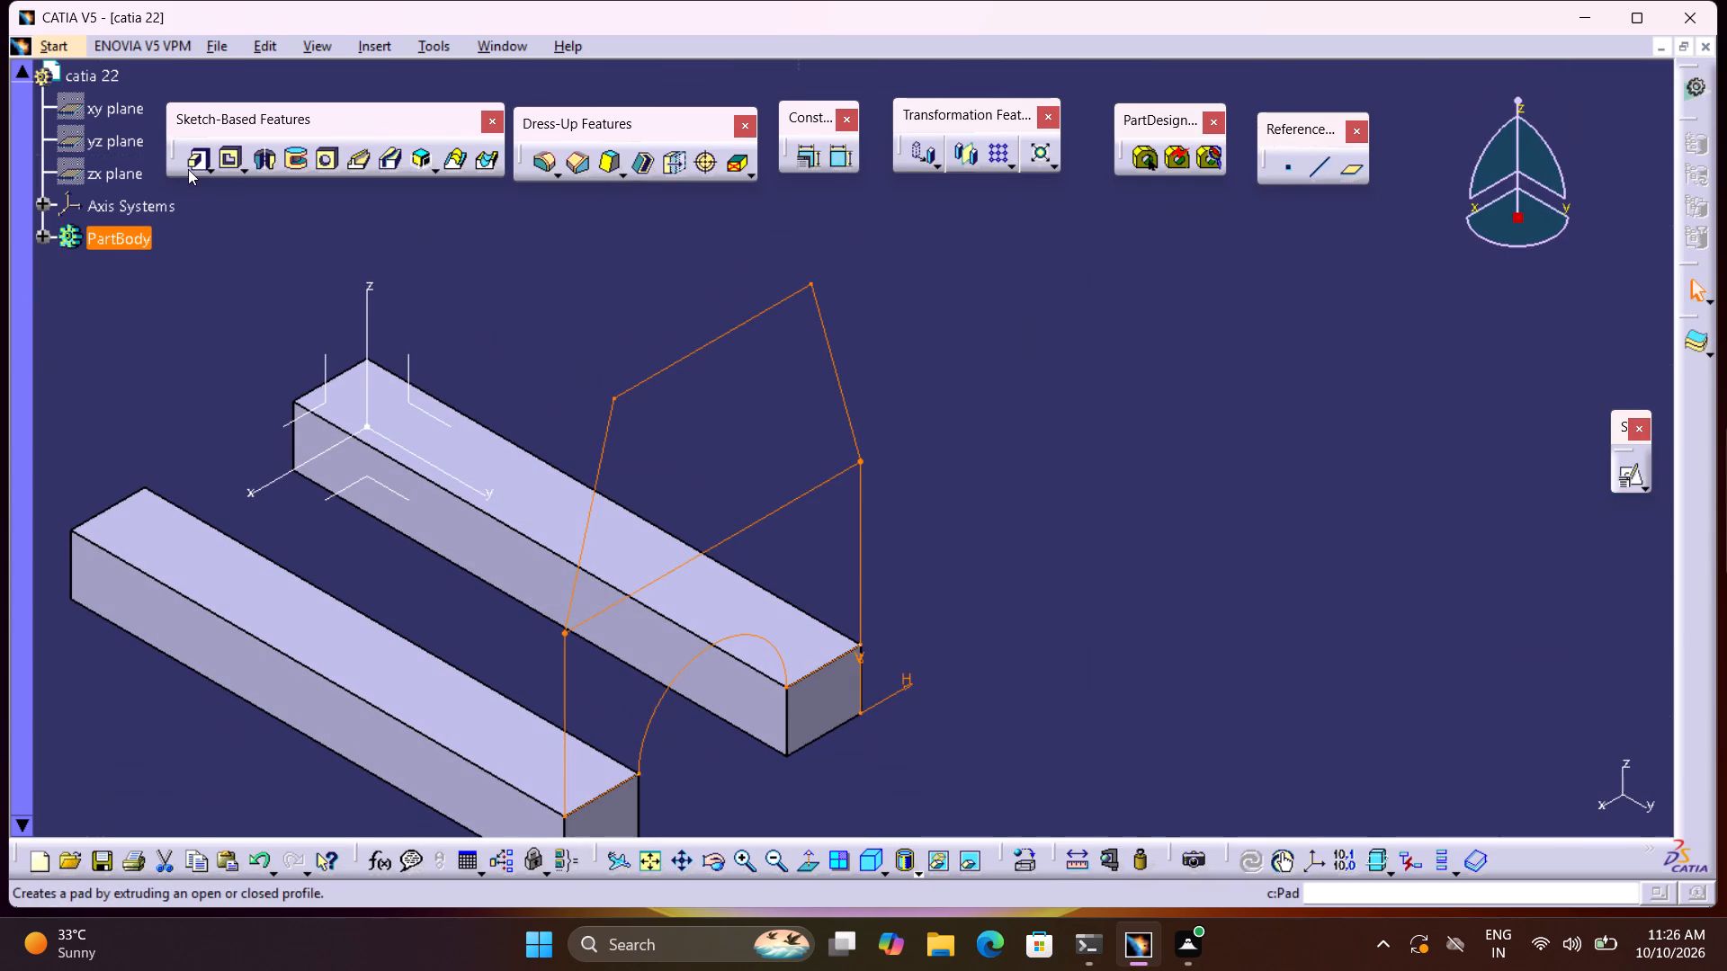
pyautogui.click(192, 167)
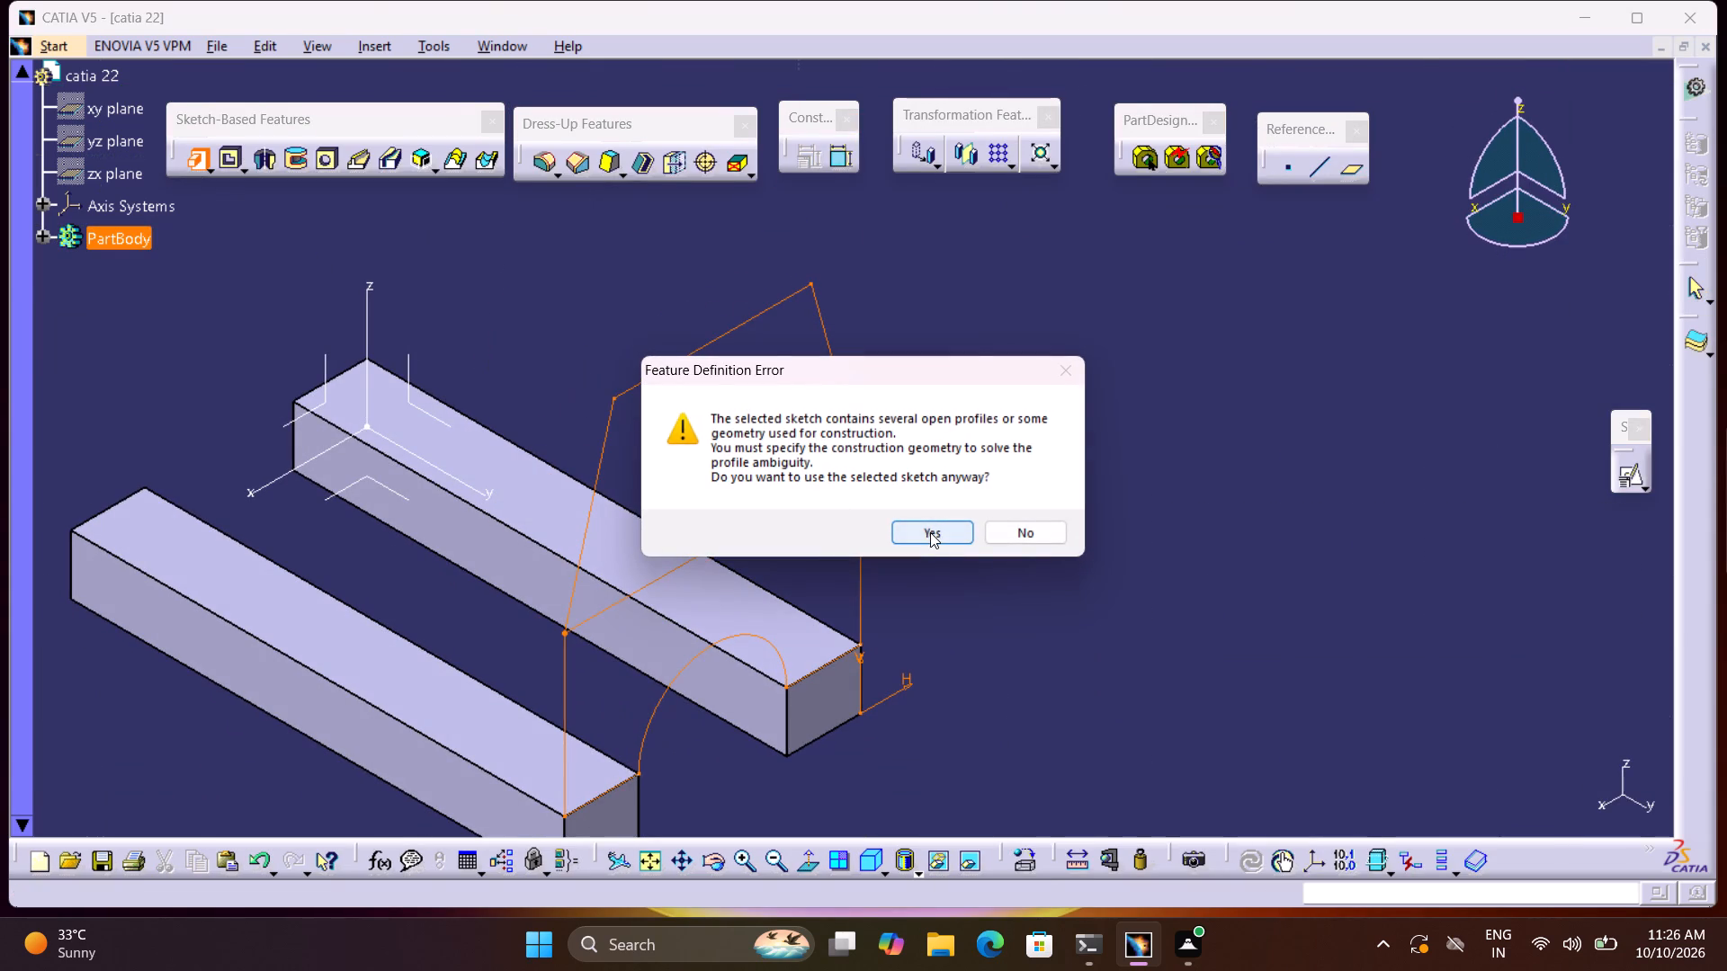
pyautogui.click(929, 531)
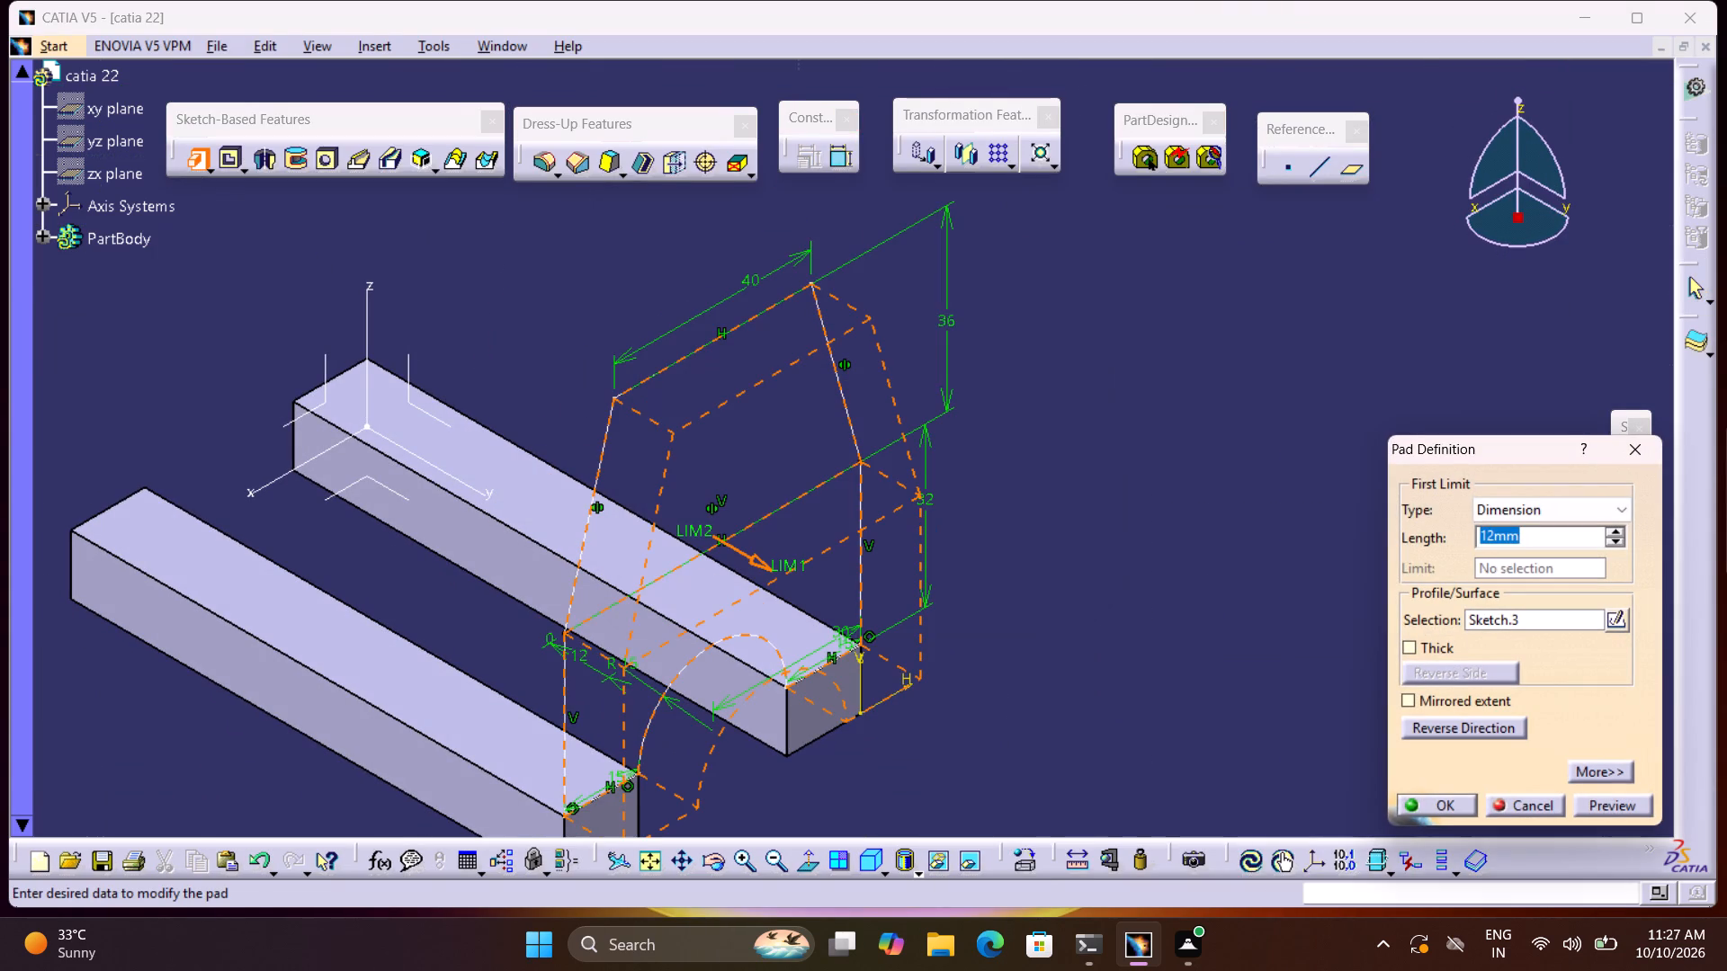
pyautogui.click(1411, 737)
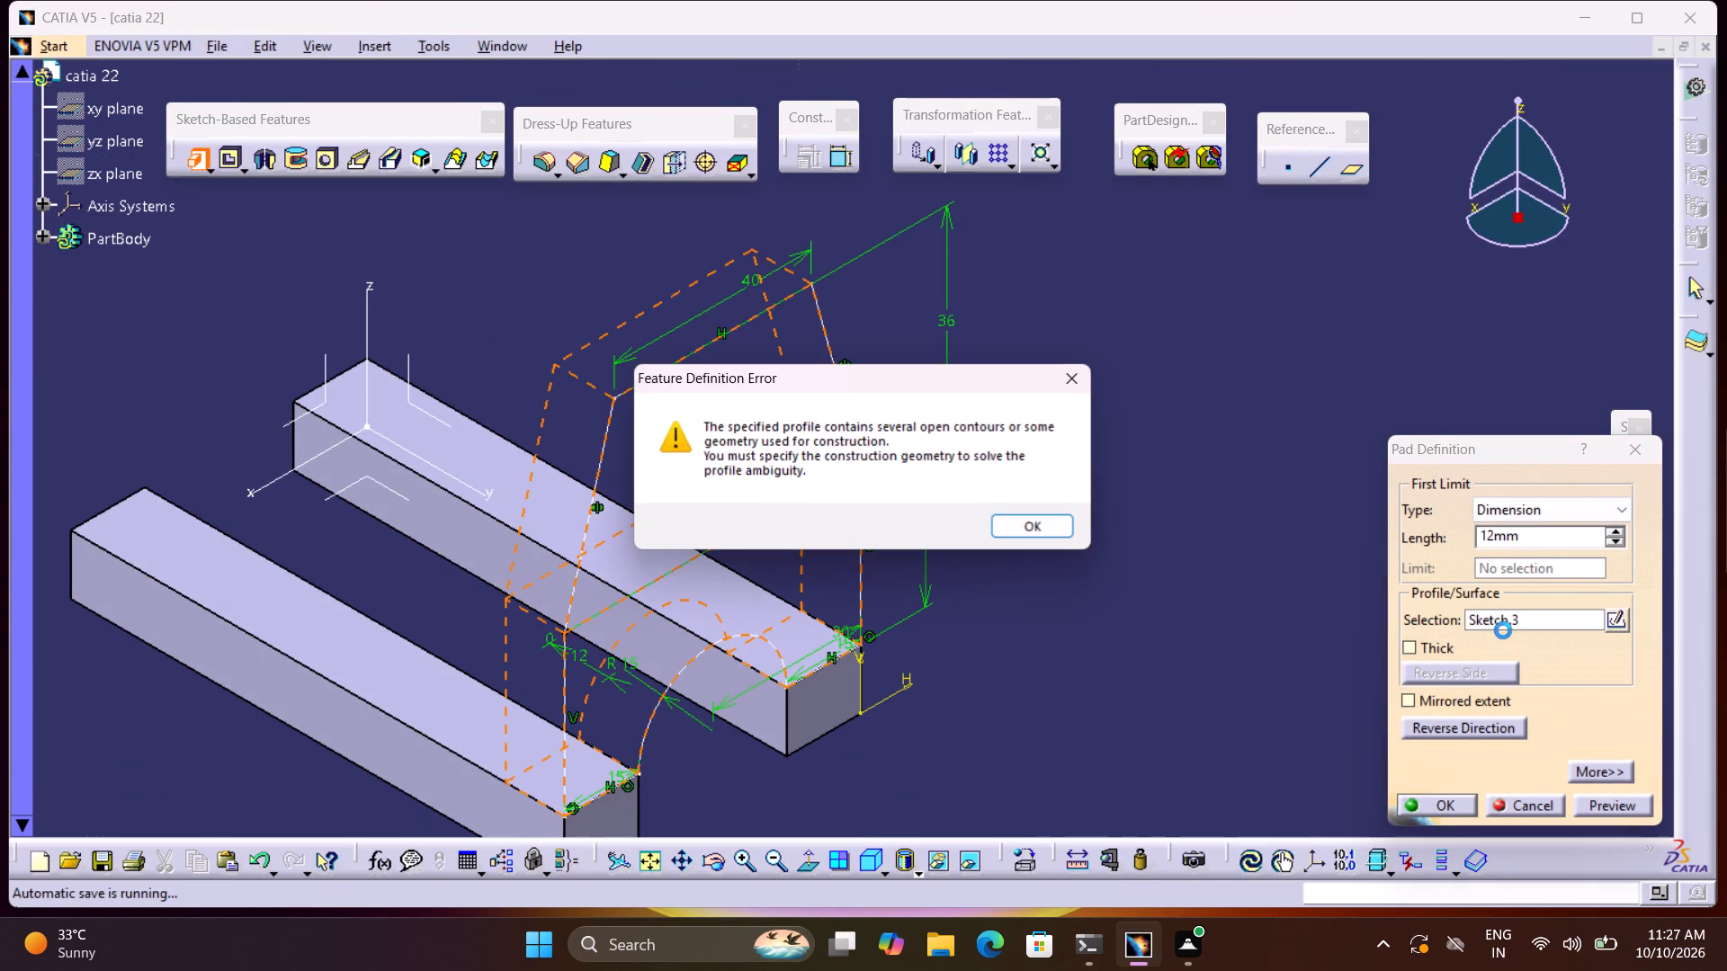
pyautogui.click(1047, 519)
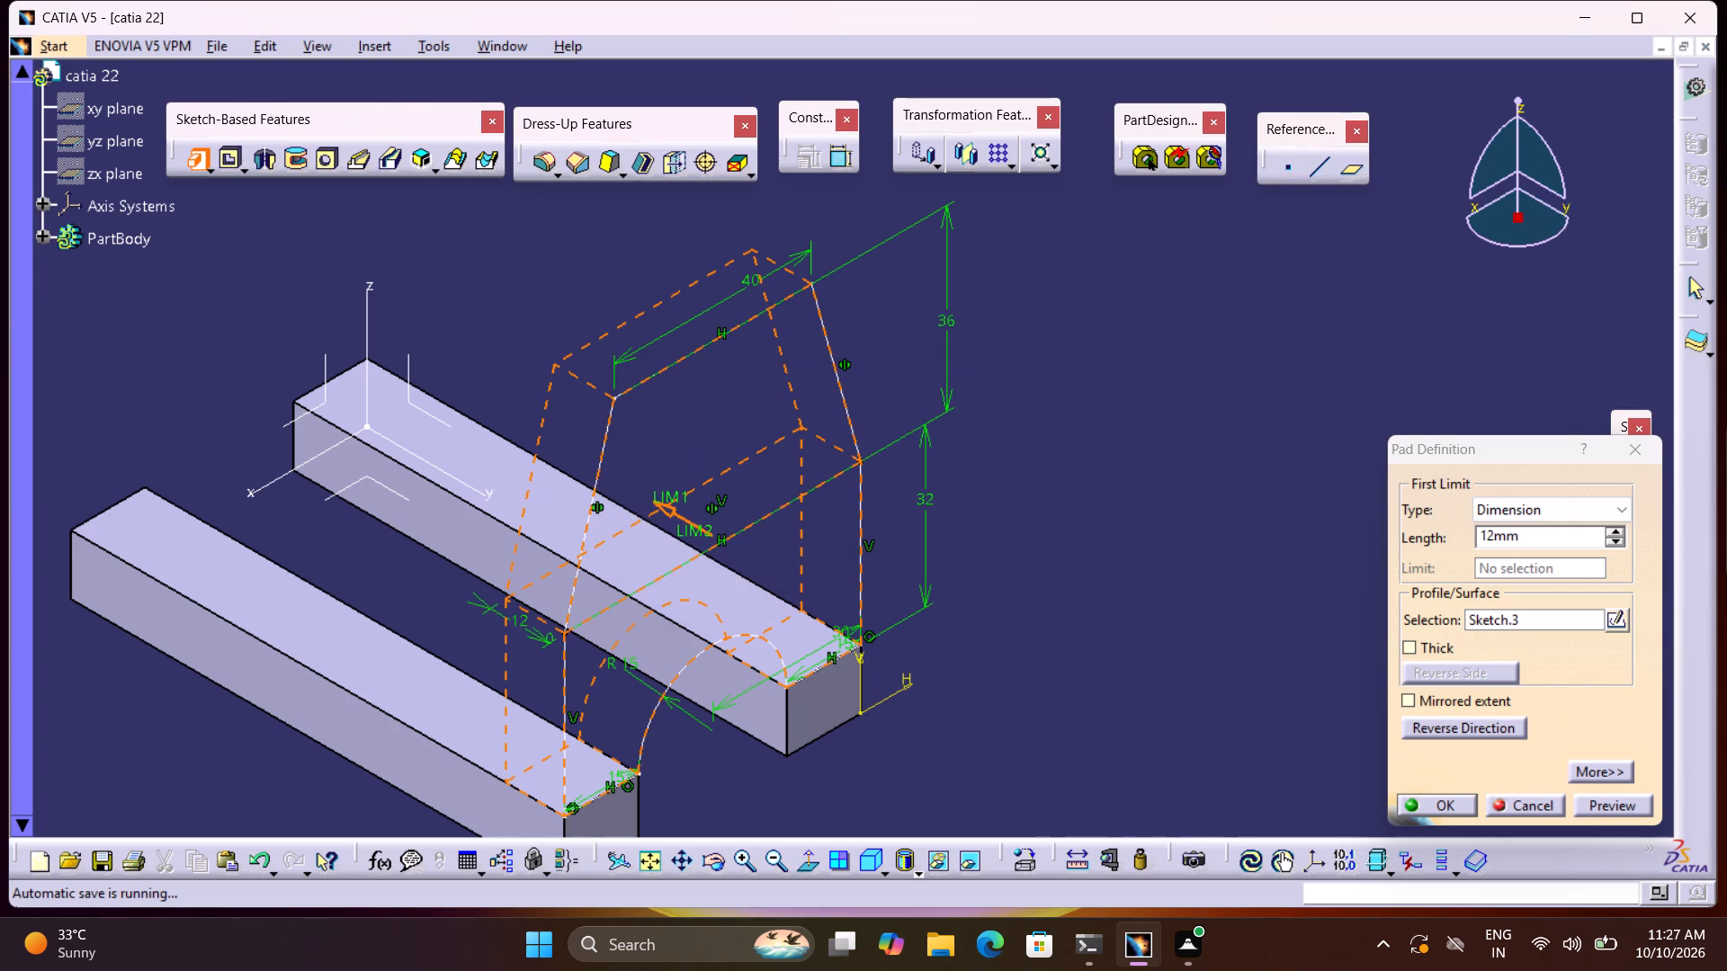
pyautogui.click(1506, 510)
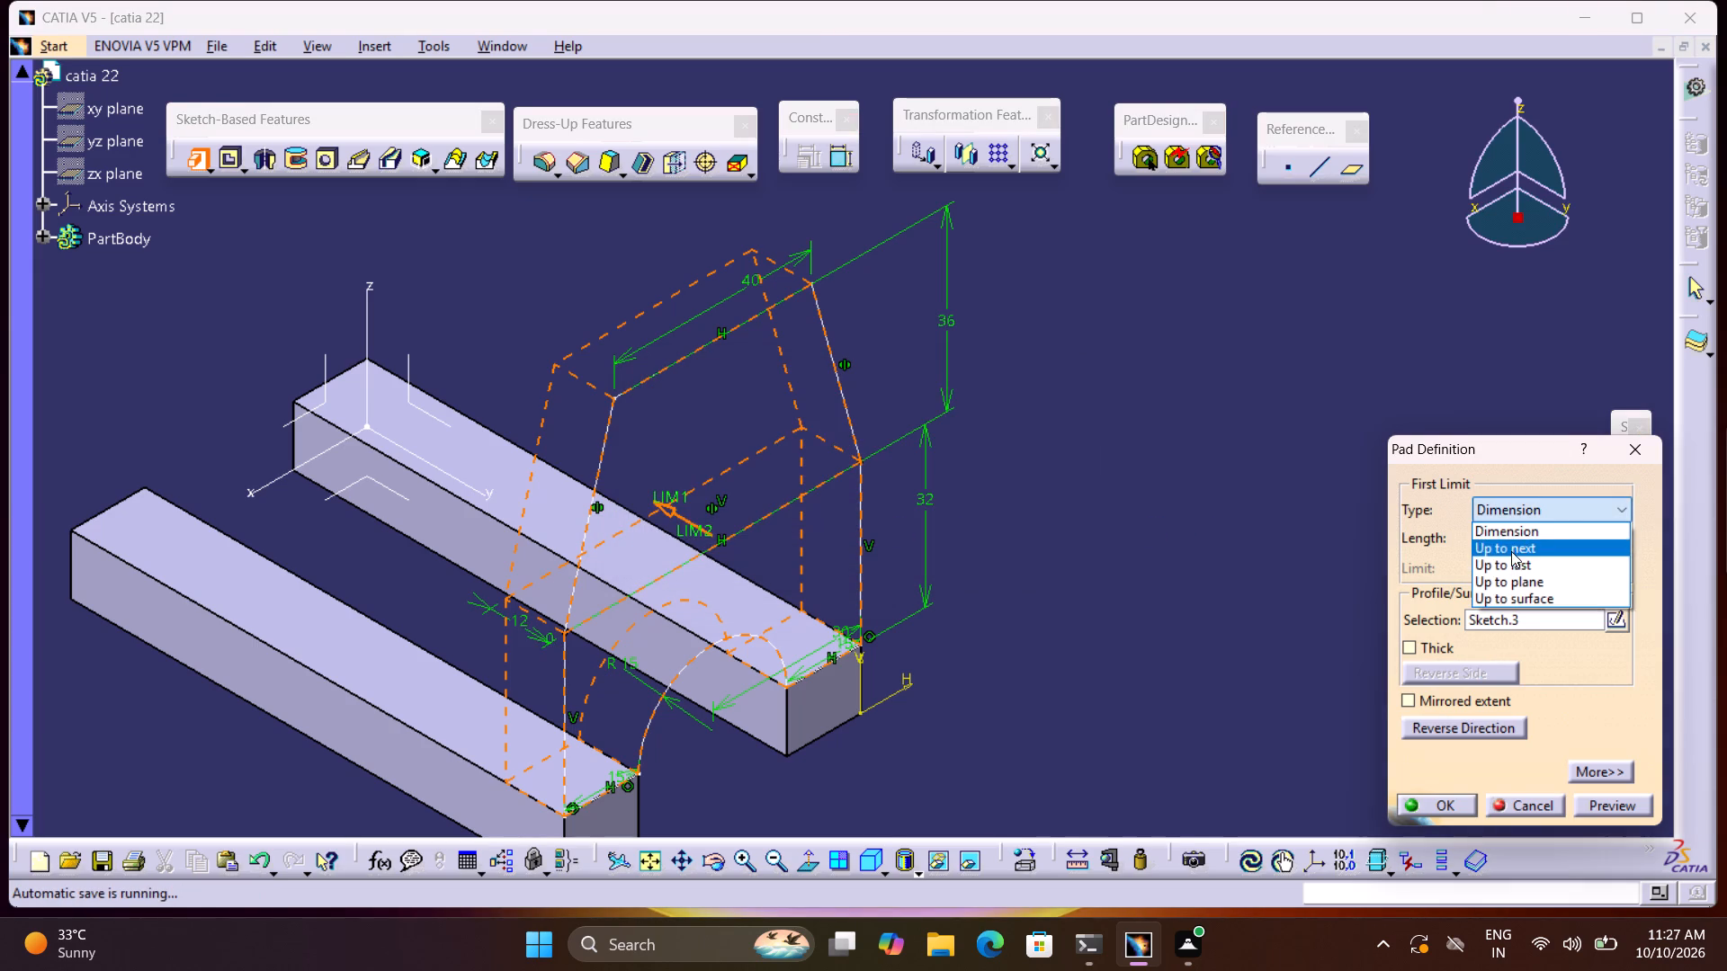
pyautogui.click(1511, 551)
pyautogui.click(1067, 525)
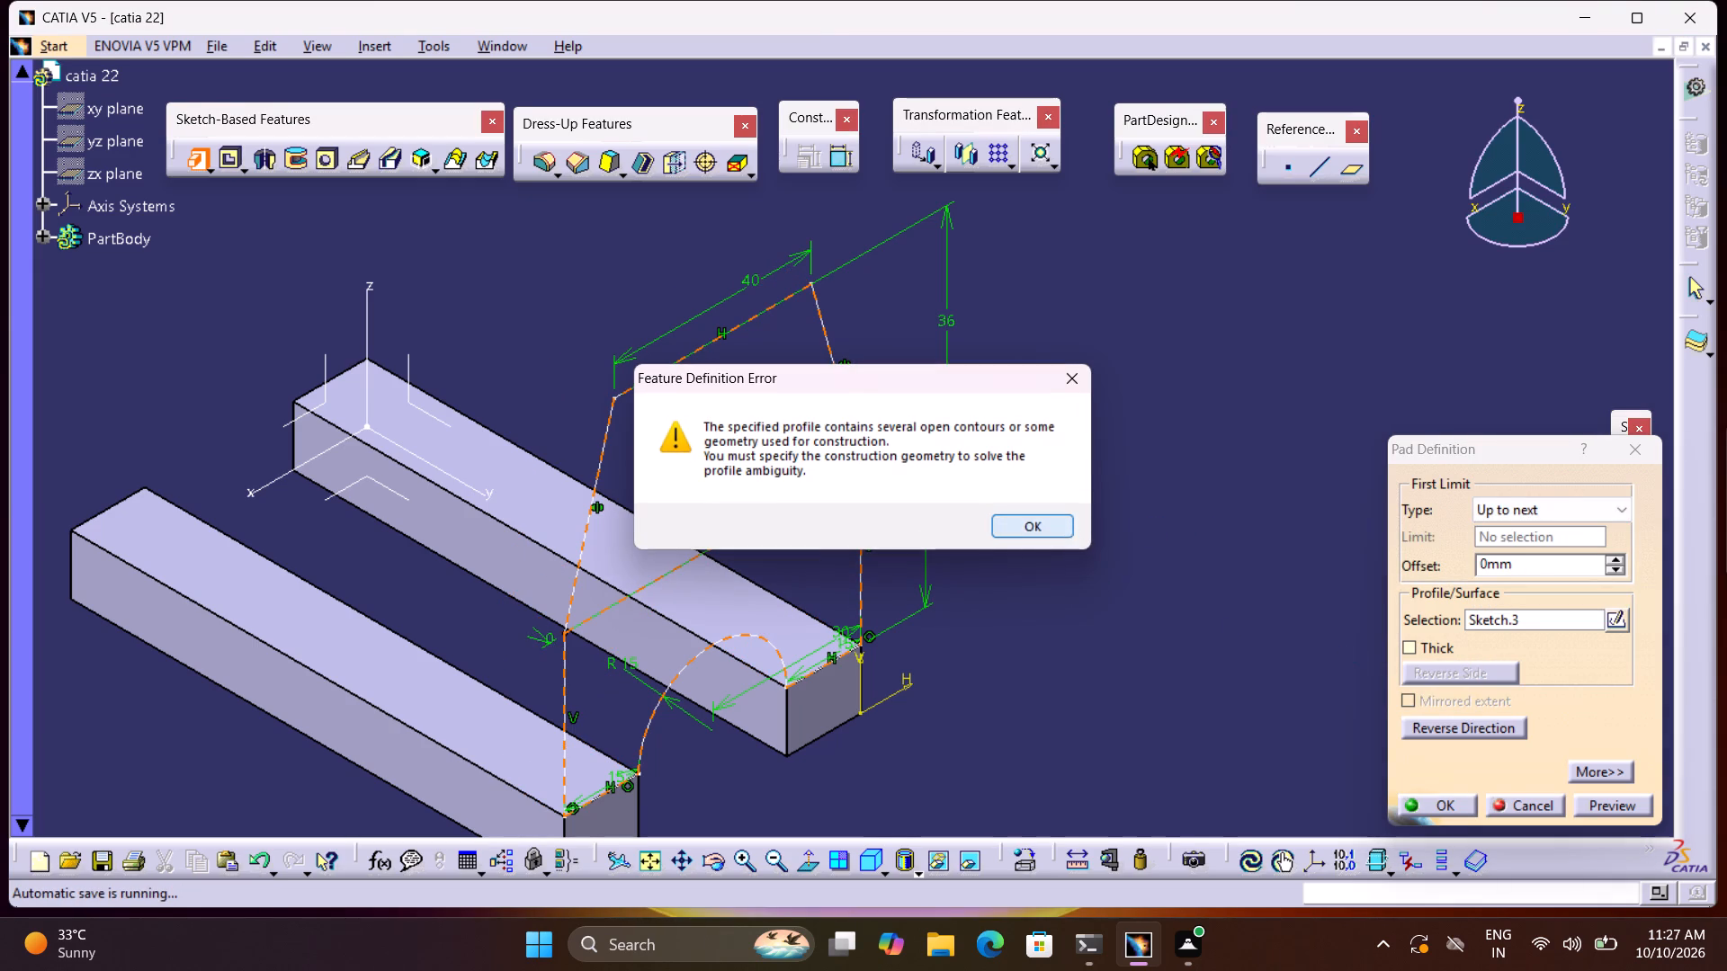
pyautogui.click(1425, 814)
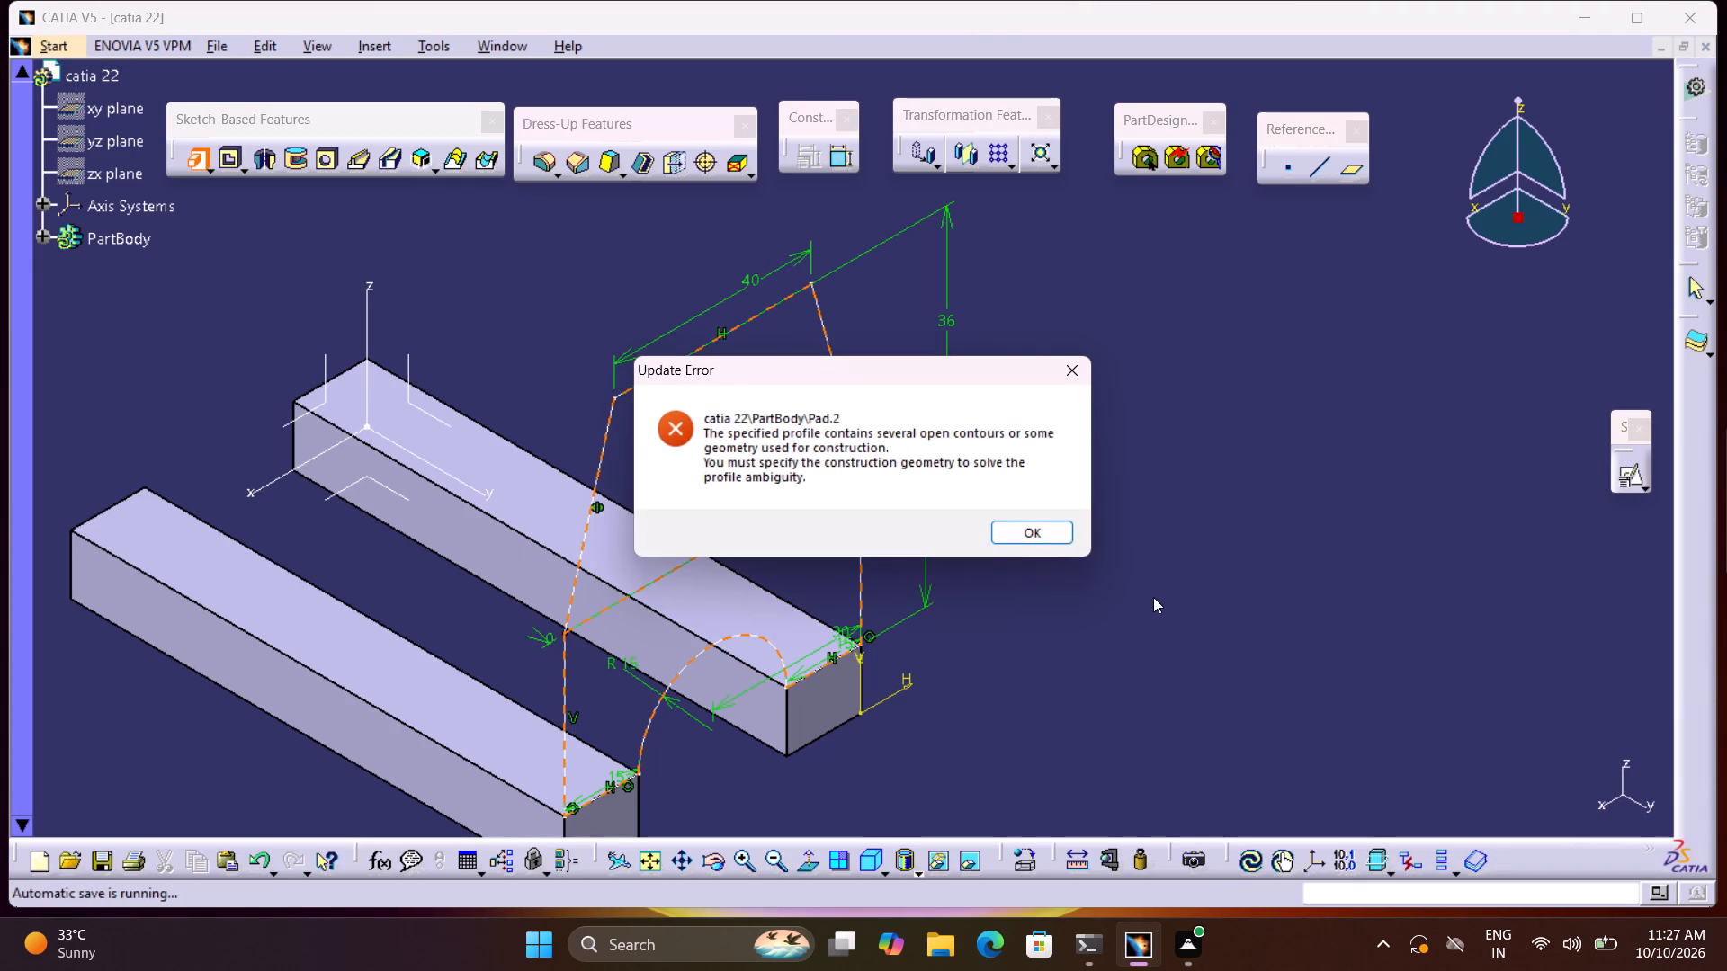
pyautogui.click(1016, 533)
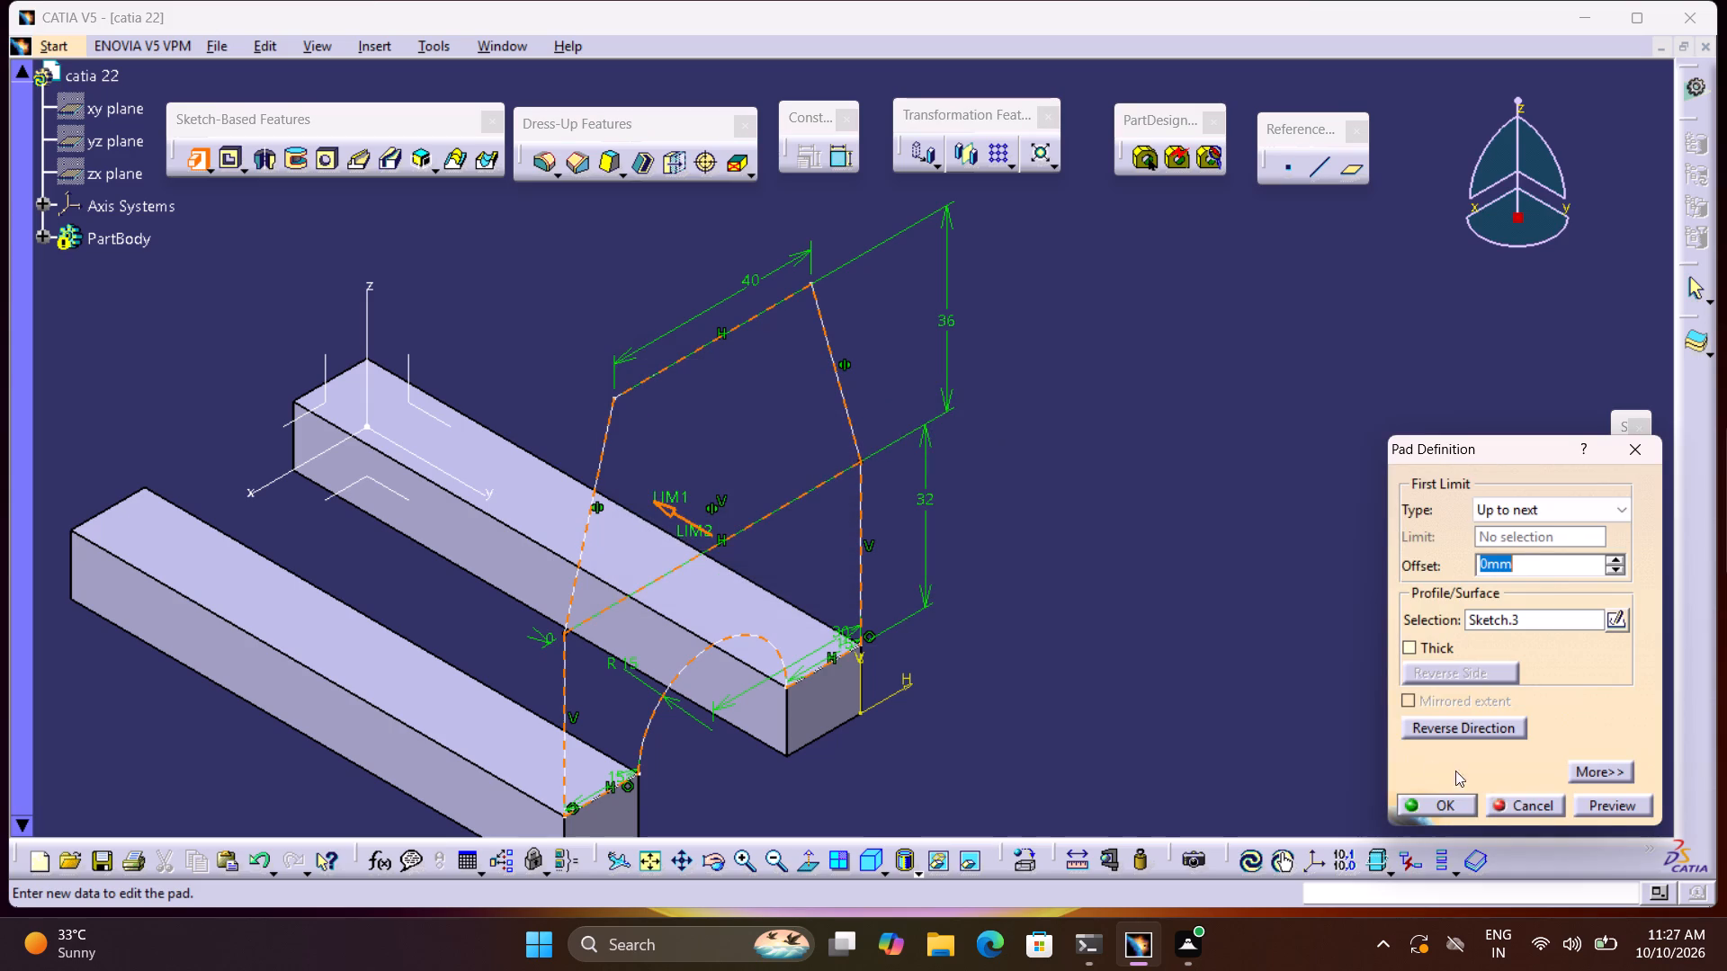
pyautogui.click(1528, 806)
# Reopen the upright's sketch and examine how the tapered sides meet both ends of the 40 mm top line.
pyautogui.click(866, 531)
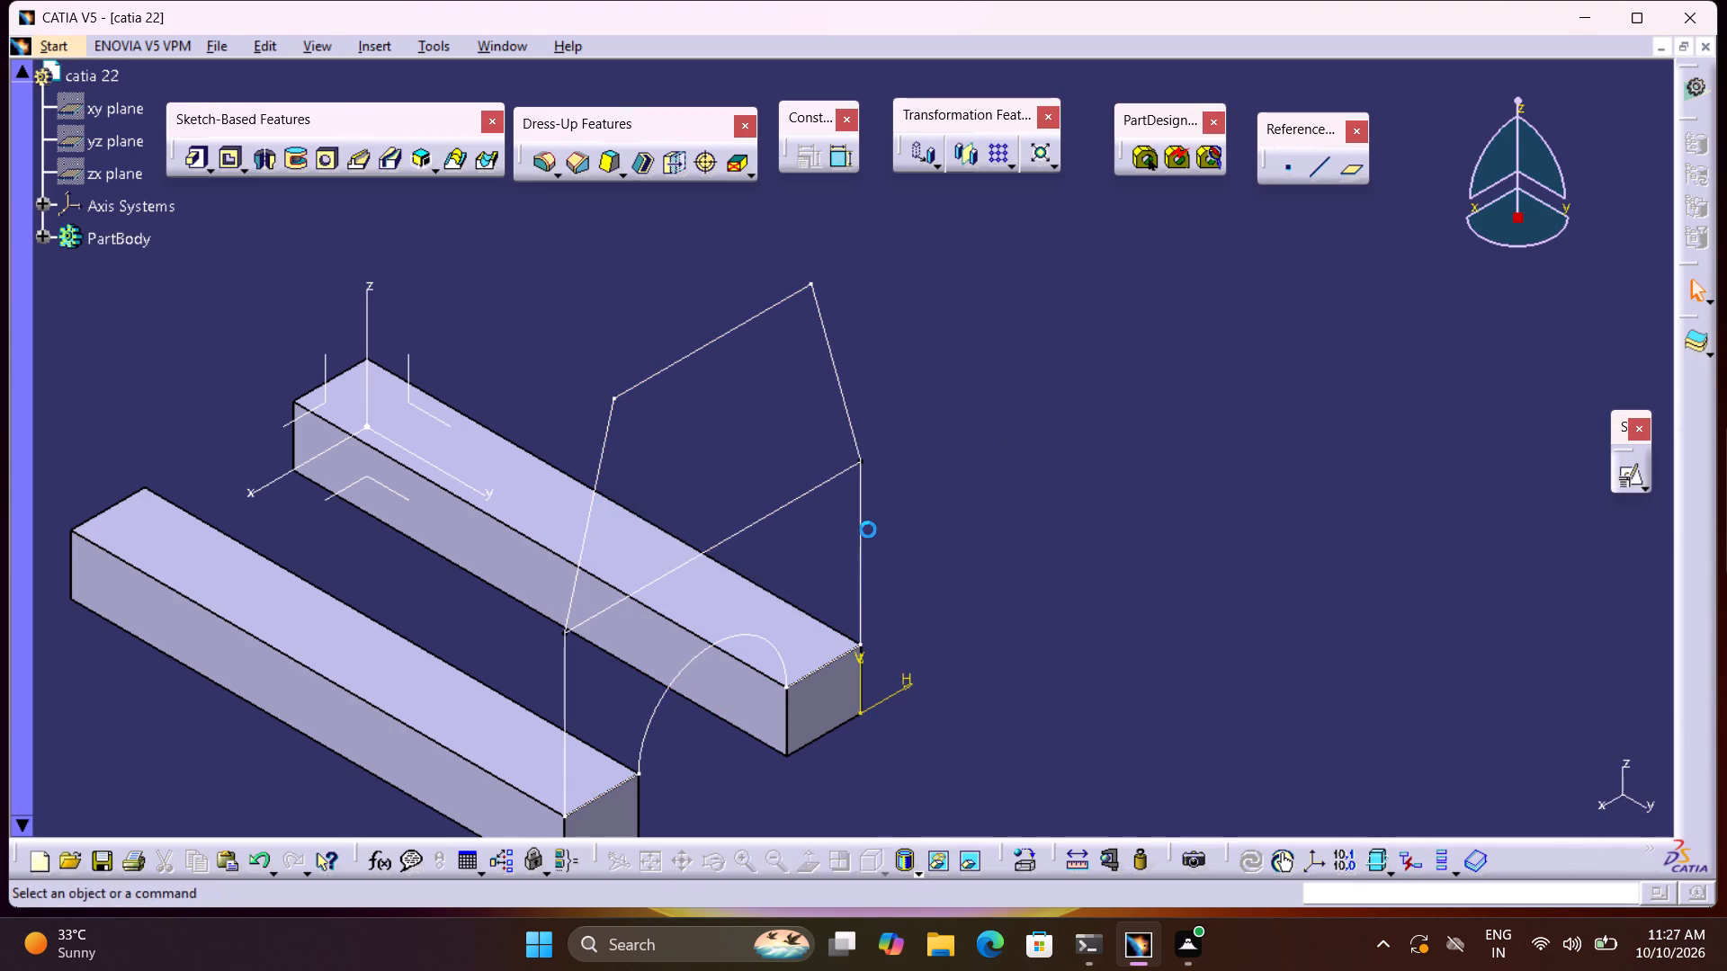
pyautogui.click(855, 522)
pyautogui.doubleClick(860, 524)
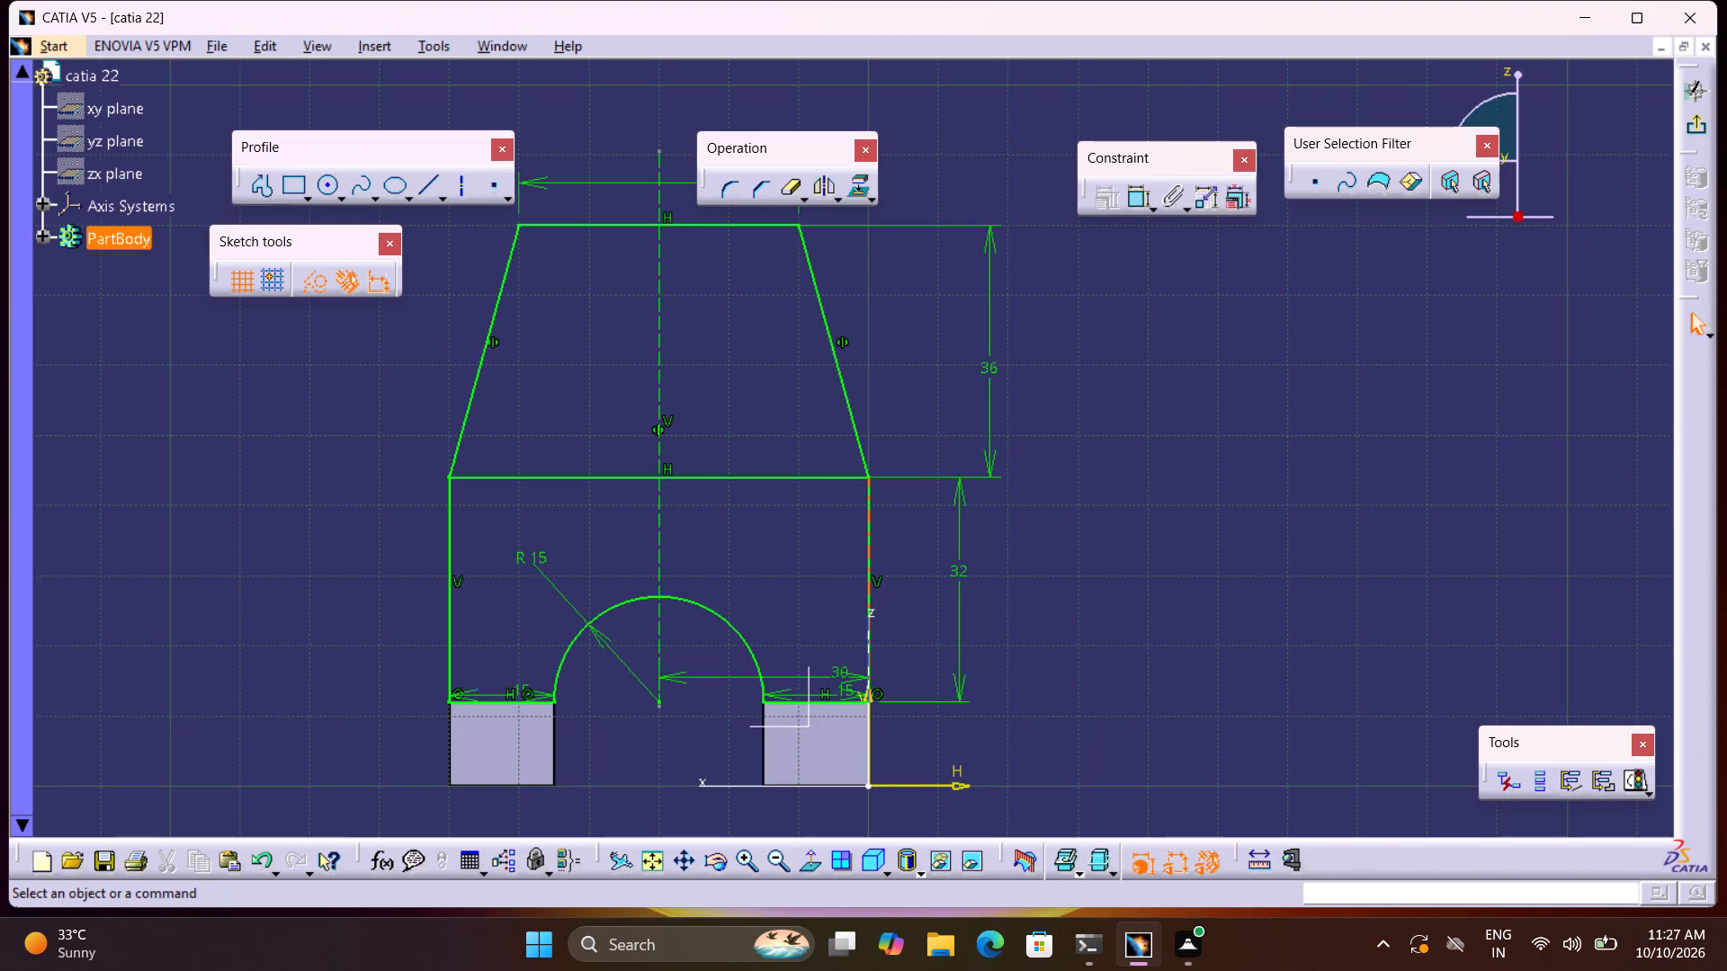
pyautogui.moveTo(870, 634); pyautogui.dragTo(953, 635)
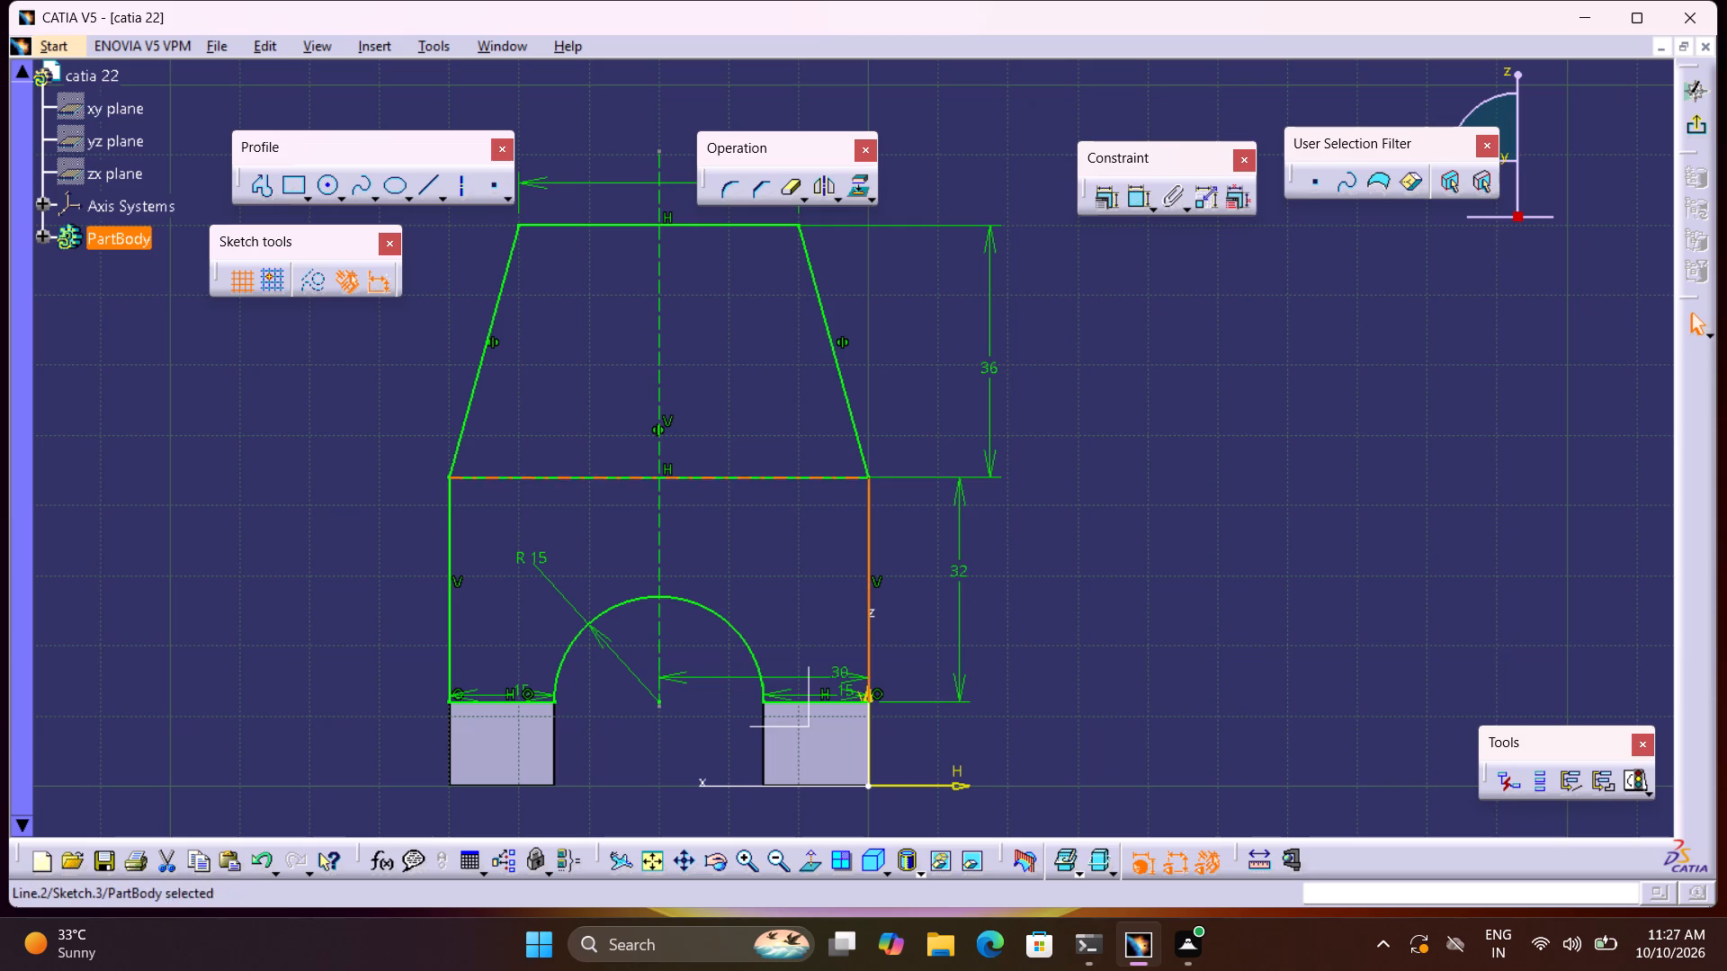
pyautogui.moveTo(838, 470); pyautogui.dragTo(857, 507, button='middle')
pyautogui.rightClick(894, 602)
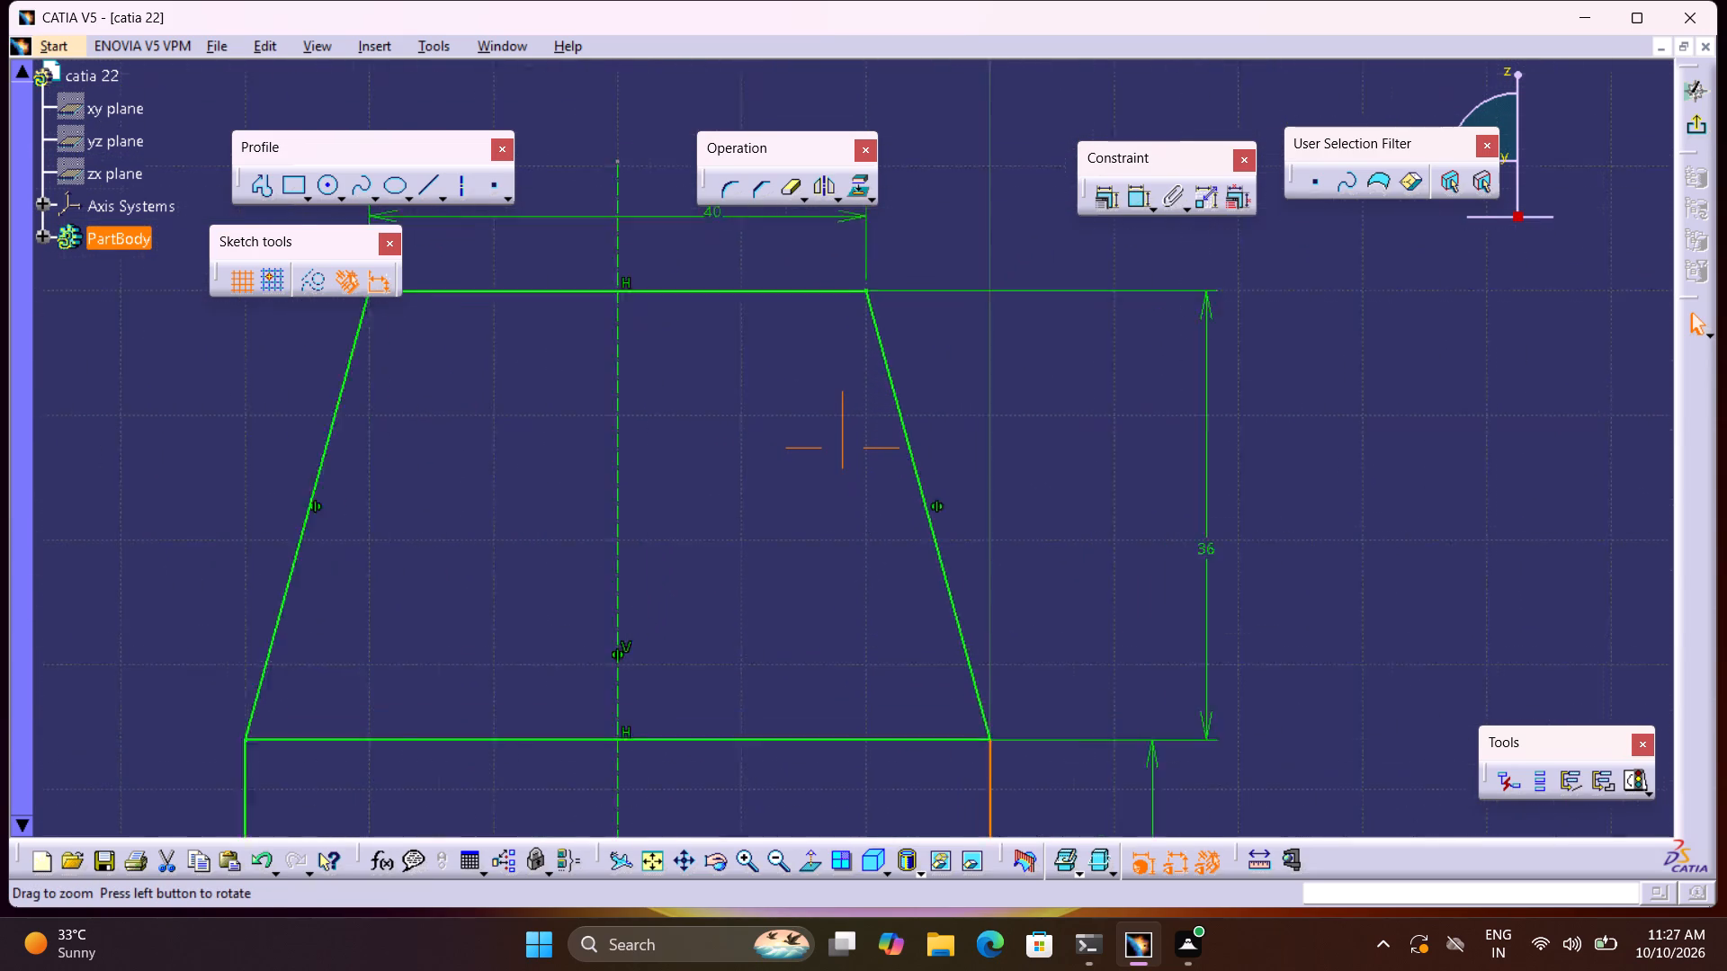
pyautogui.moveTo(857, 507); pyautogui.dragTo(832, 366, button='middle')
pyautogui.moveTo(844, 326); pyautogui.dragTo(954, 783, button='middle')
pyautogui.moveTo(1011, 524); pyautogui.dragTo(1007, 516)
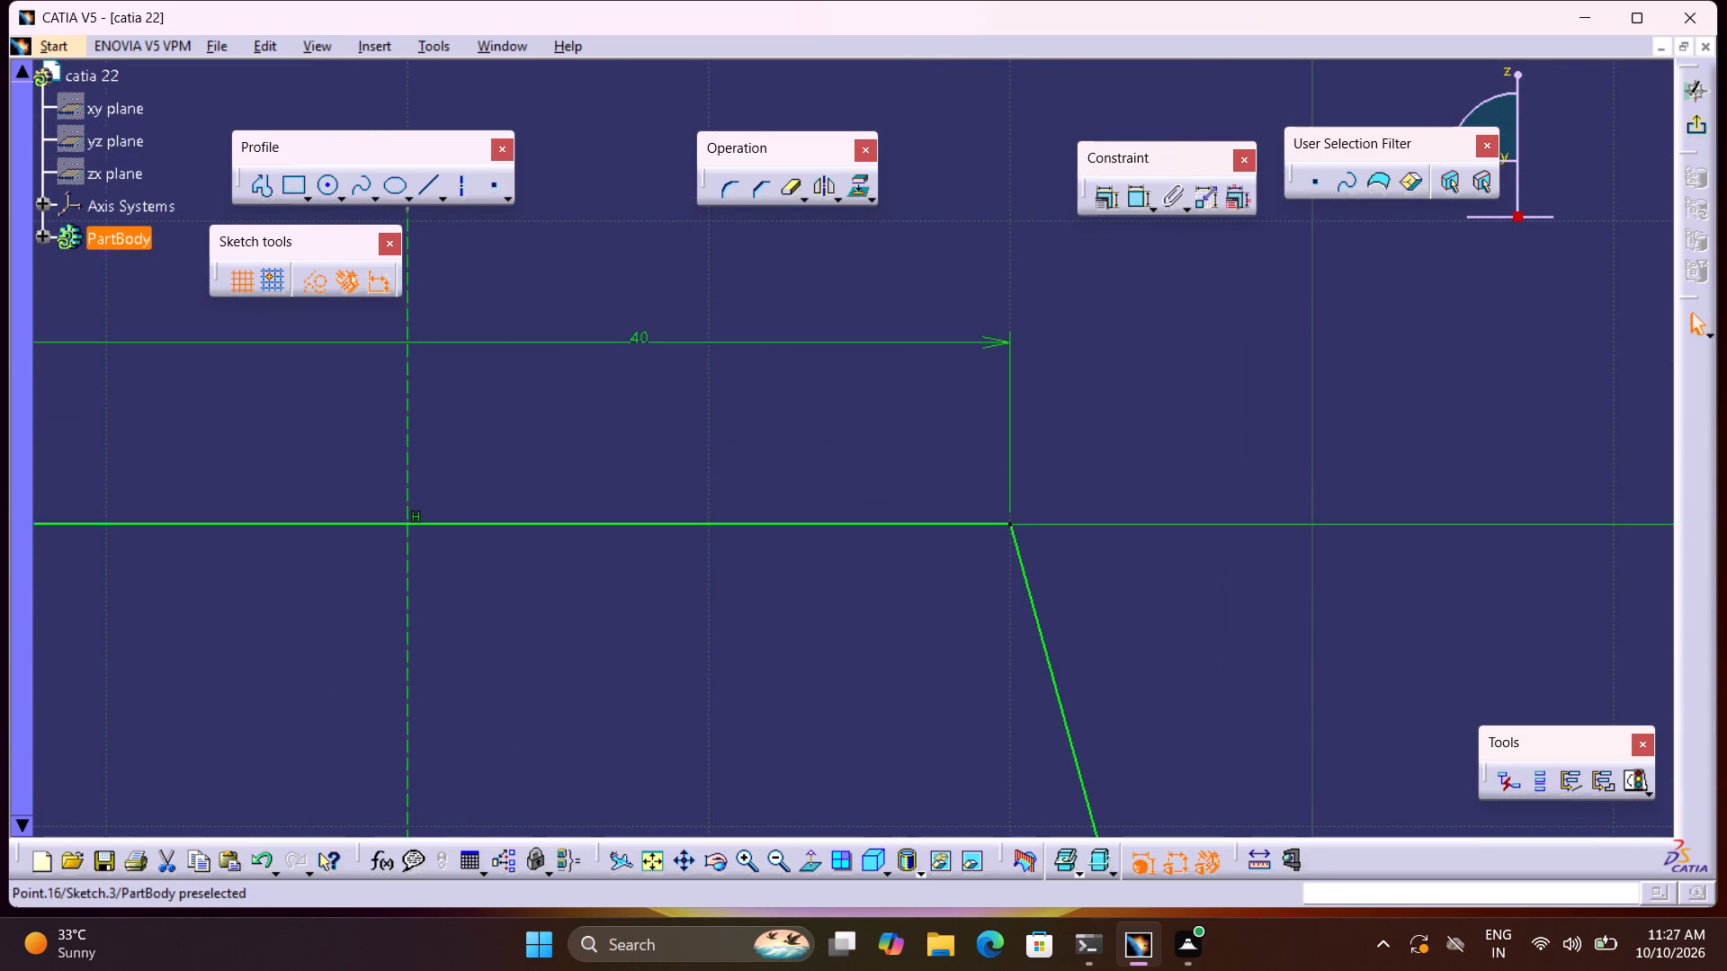
pyautogui.moveTo(1007, 516); pyautogui.dragTo(1006, 478)
pyautogui.moveTo(837, 617); pyautogui.dragTo(1673, 622, button='middle')
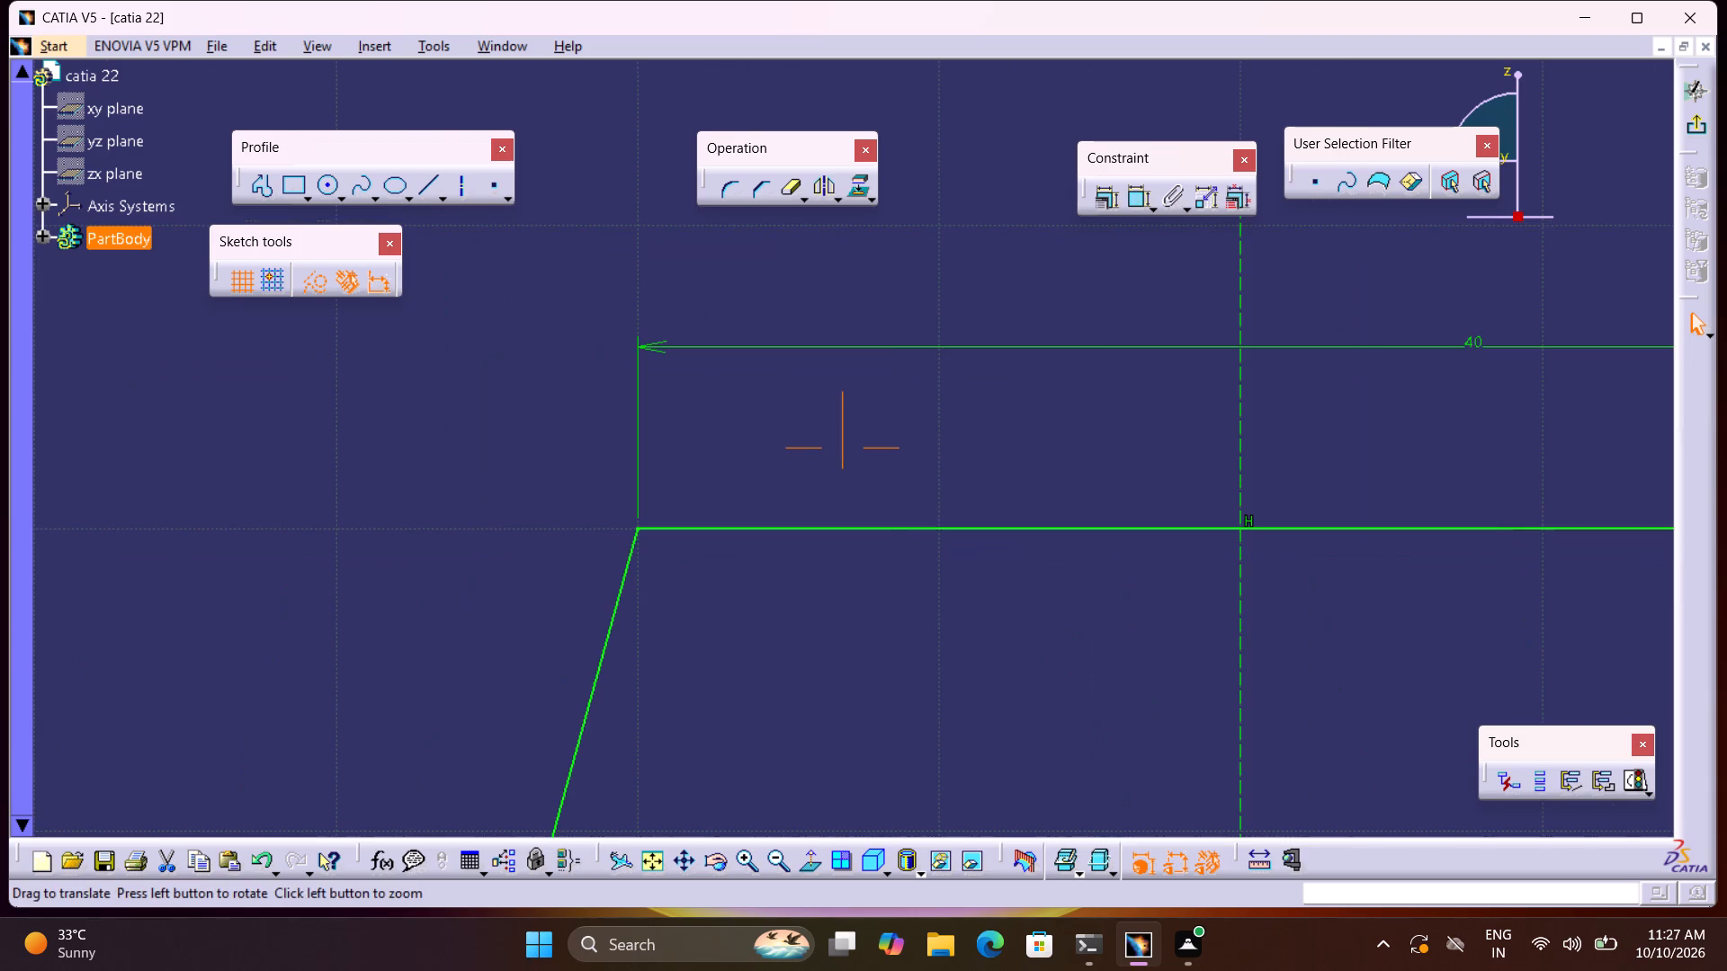
pyautogui.moveTo(1673, 622); pyautogui.dragTo(1673, 621, button='middle')
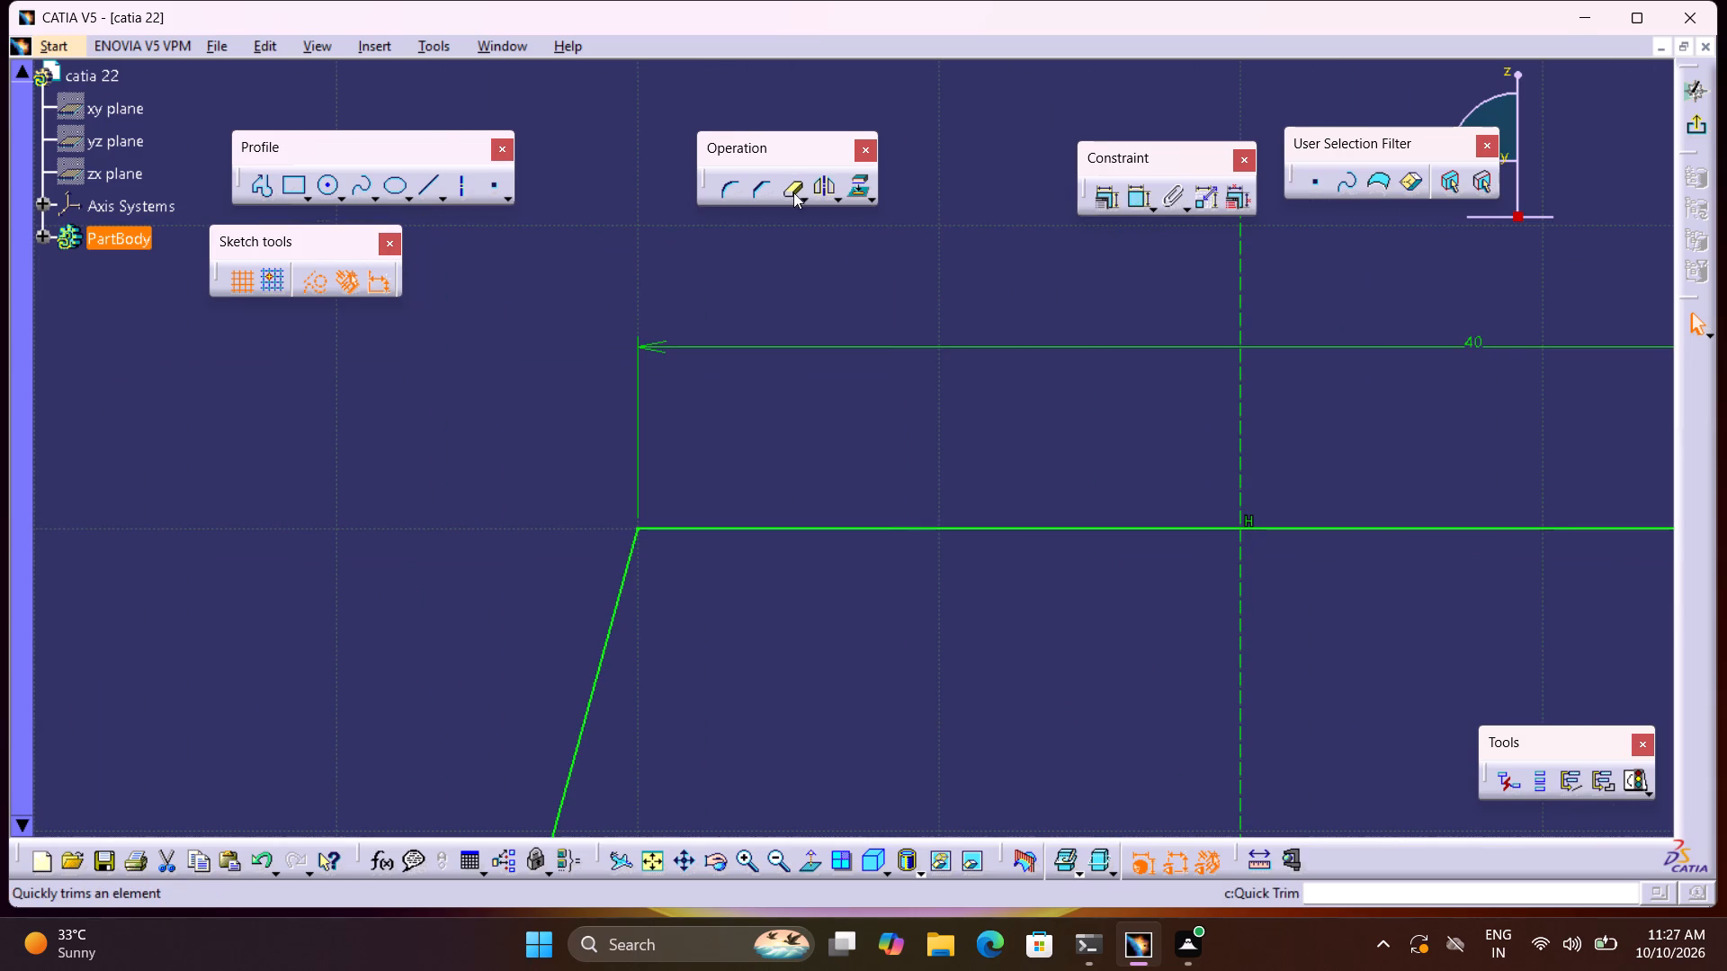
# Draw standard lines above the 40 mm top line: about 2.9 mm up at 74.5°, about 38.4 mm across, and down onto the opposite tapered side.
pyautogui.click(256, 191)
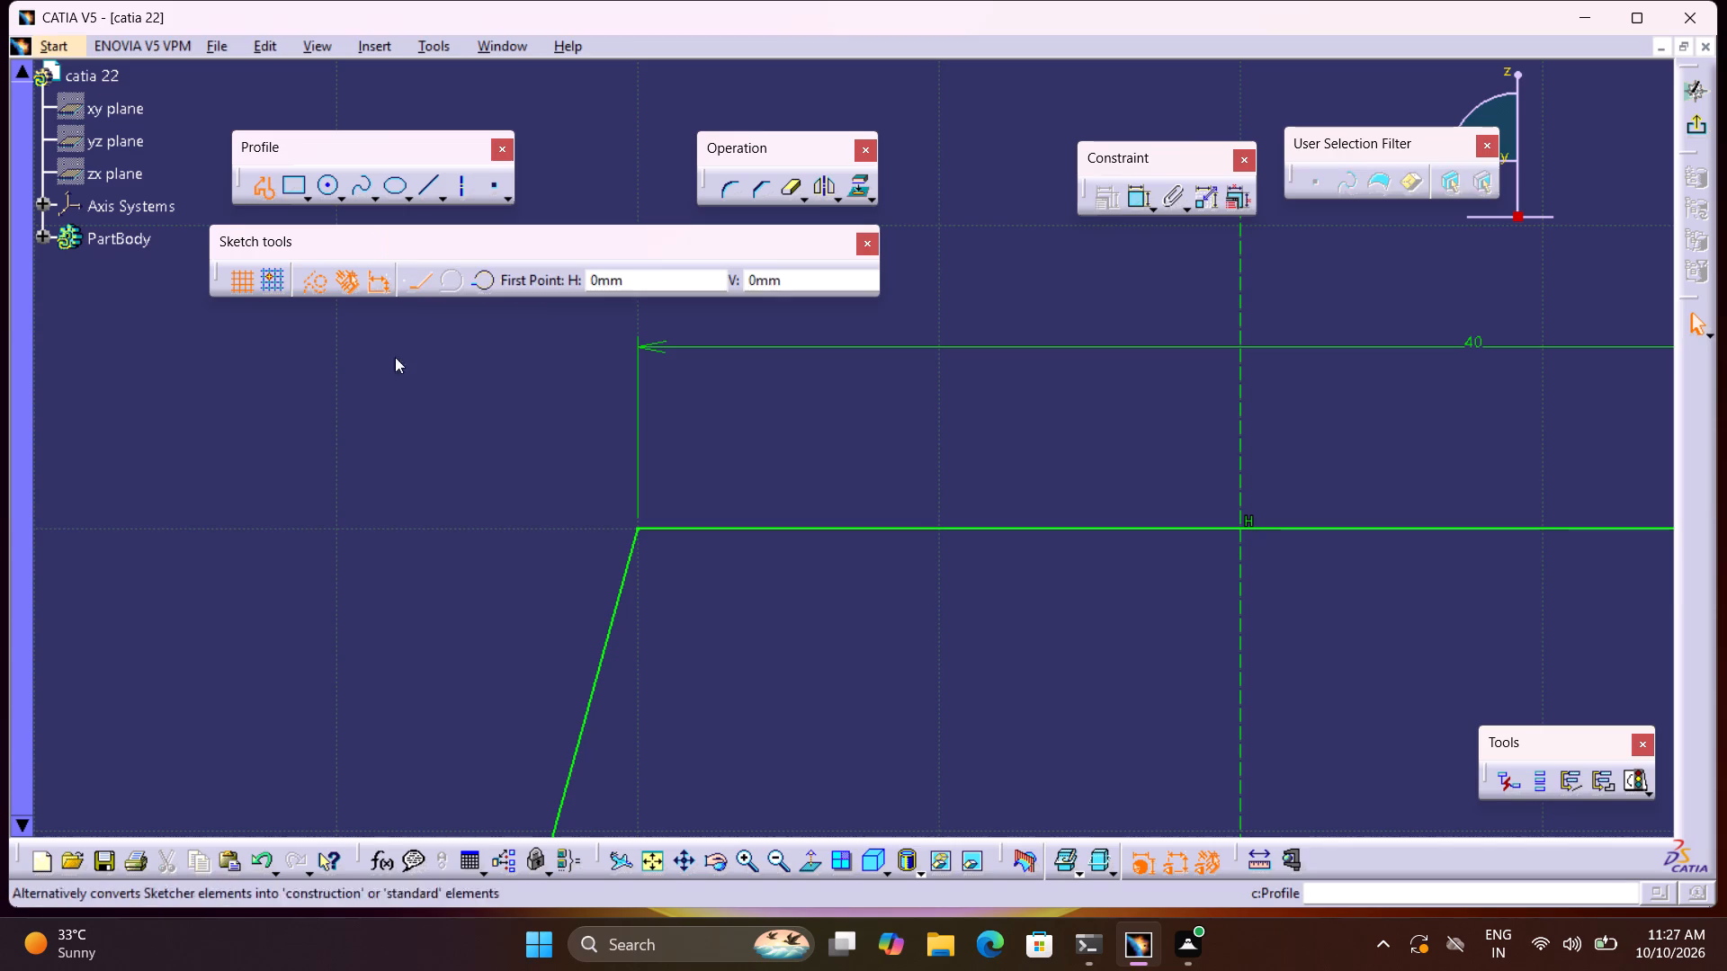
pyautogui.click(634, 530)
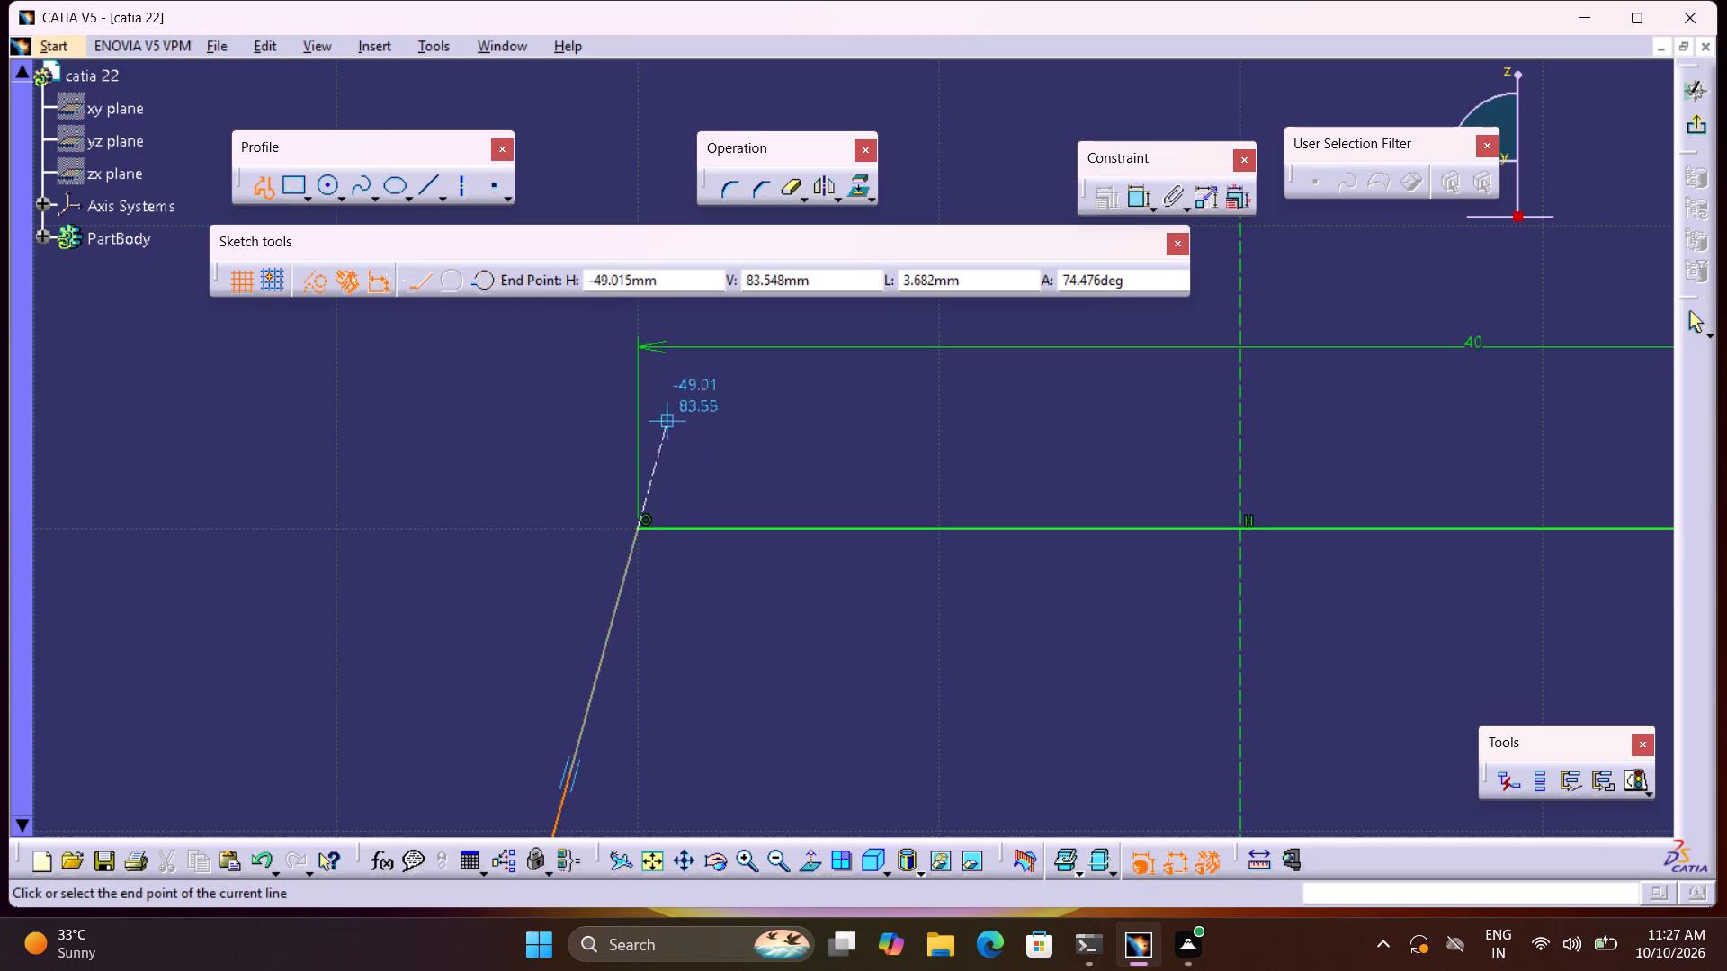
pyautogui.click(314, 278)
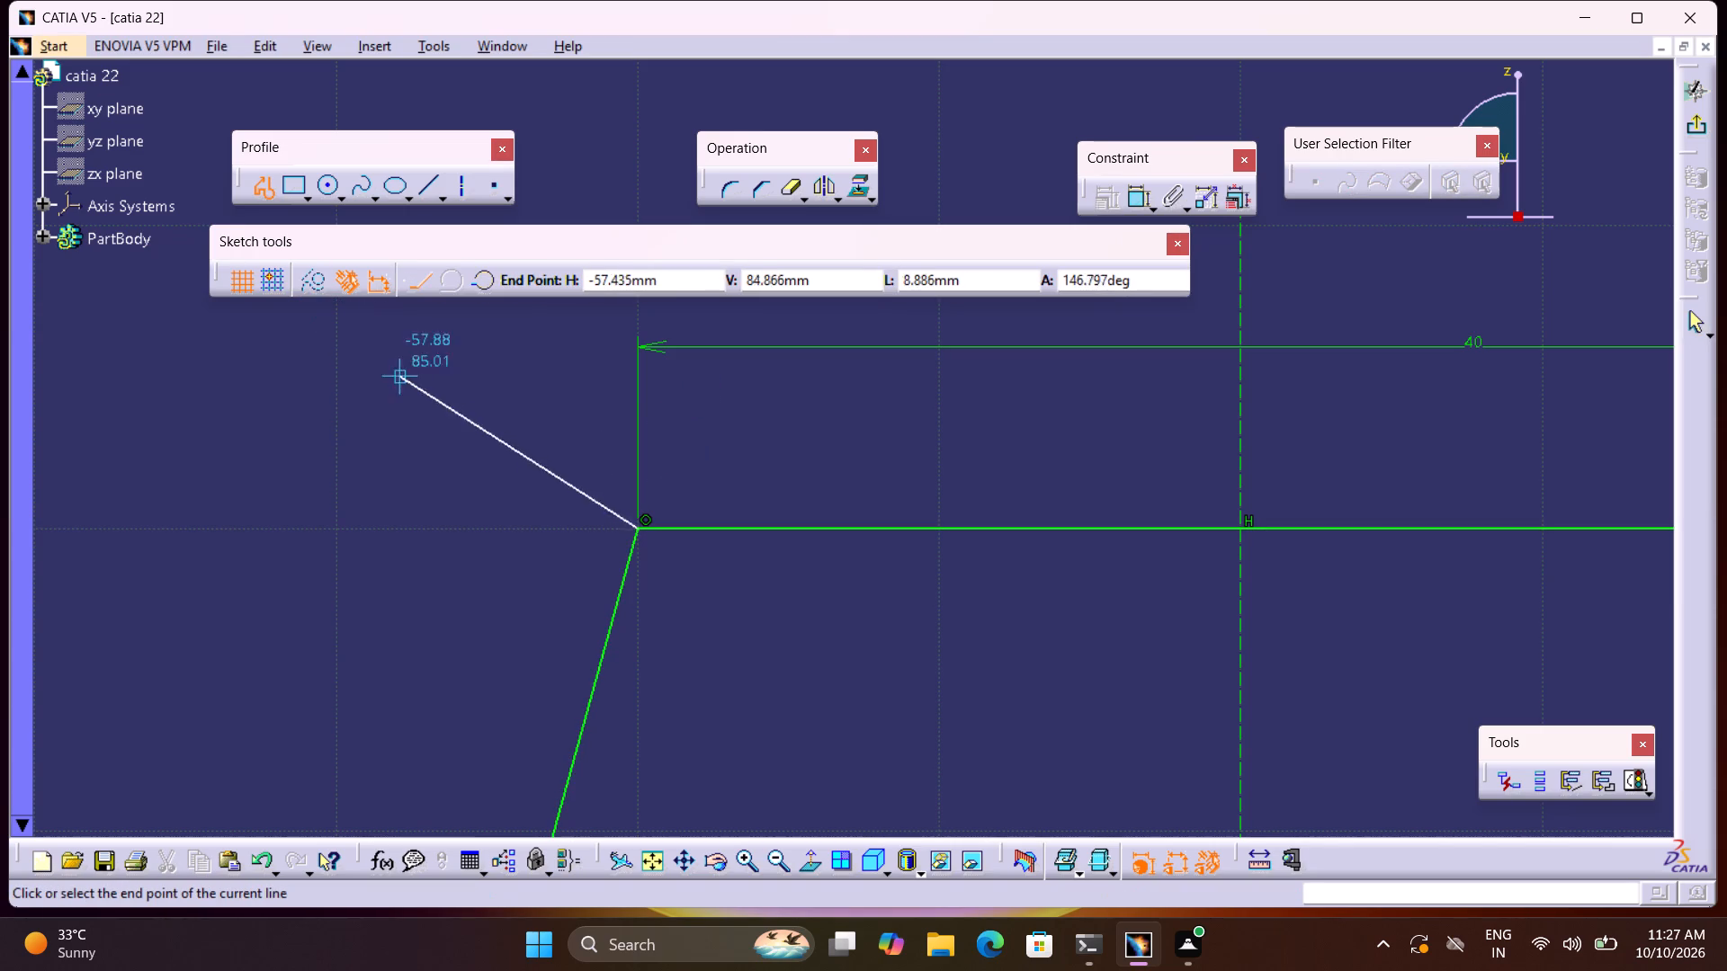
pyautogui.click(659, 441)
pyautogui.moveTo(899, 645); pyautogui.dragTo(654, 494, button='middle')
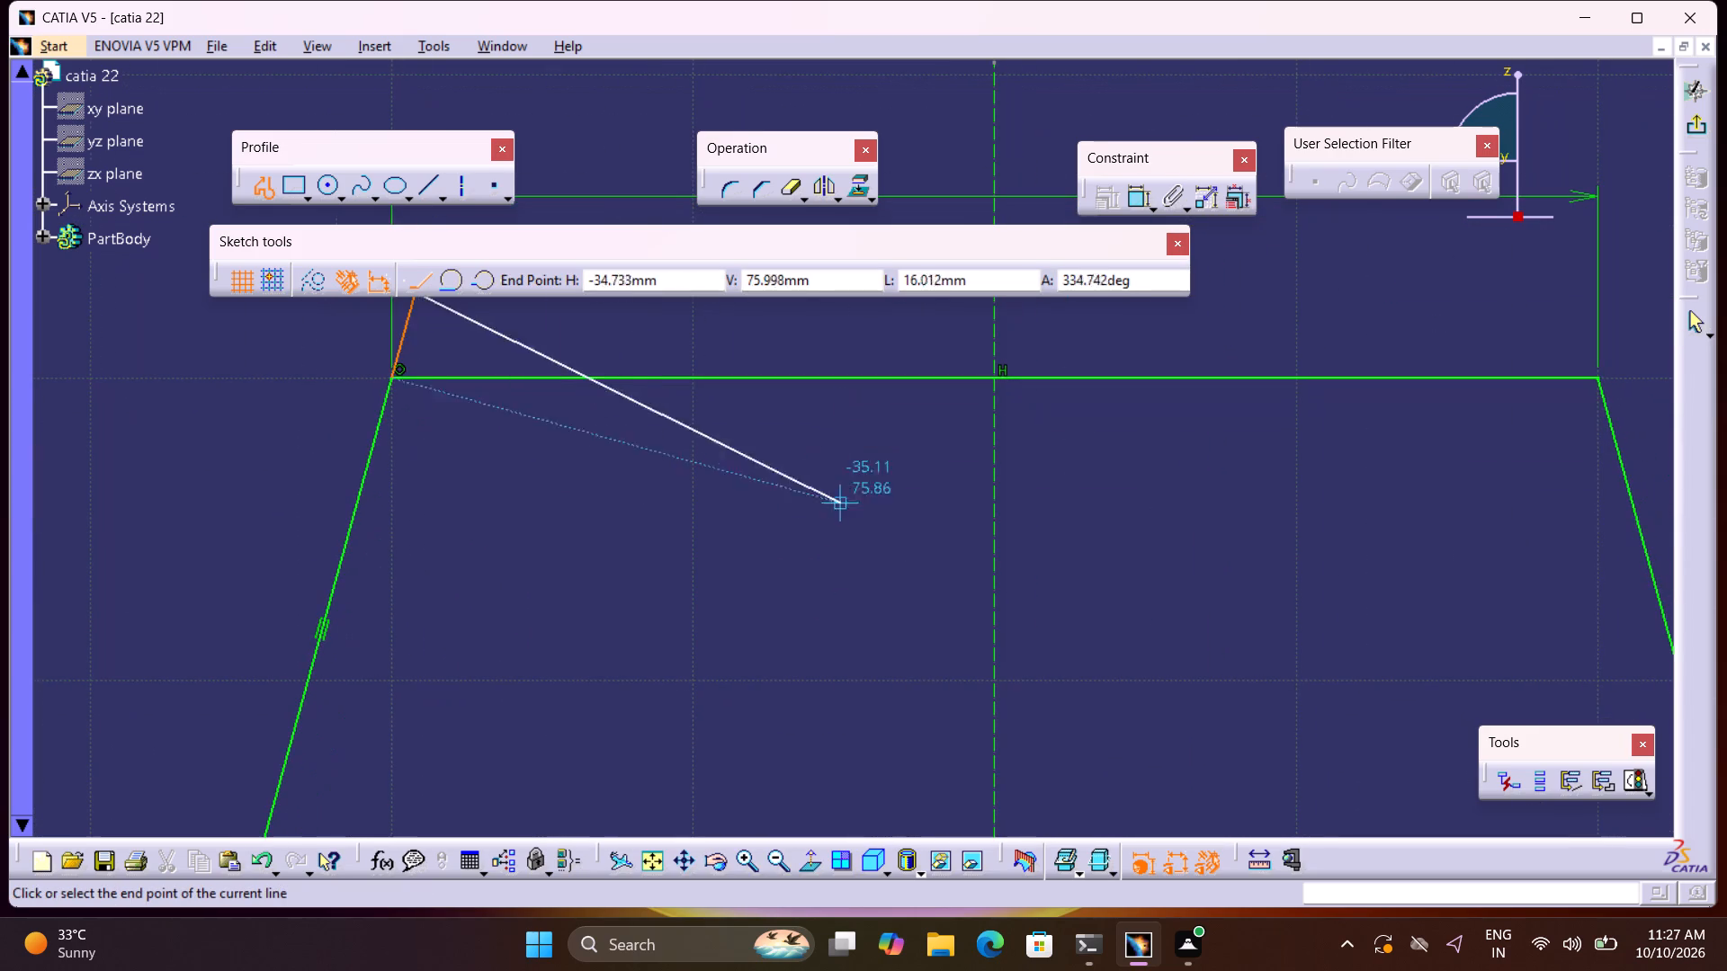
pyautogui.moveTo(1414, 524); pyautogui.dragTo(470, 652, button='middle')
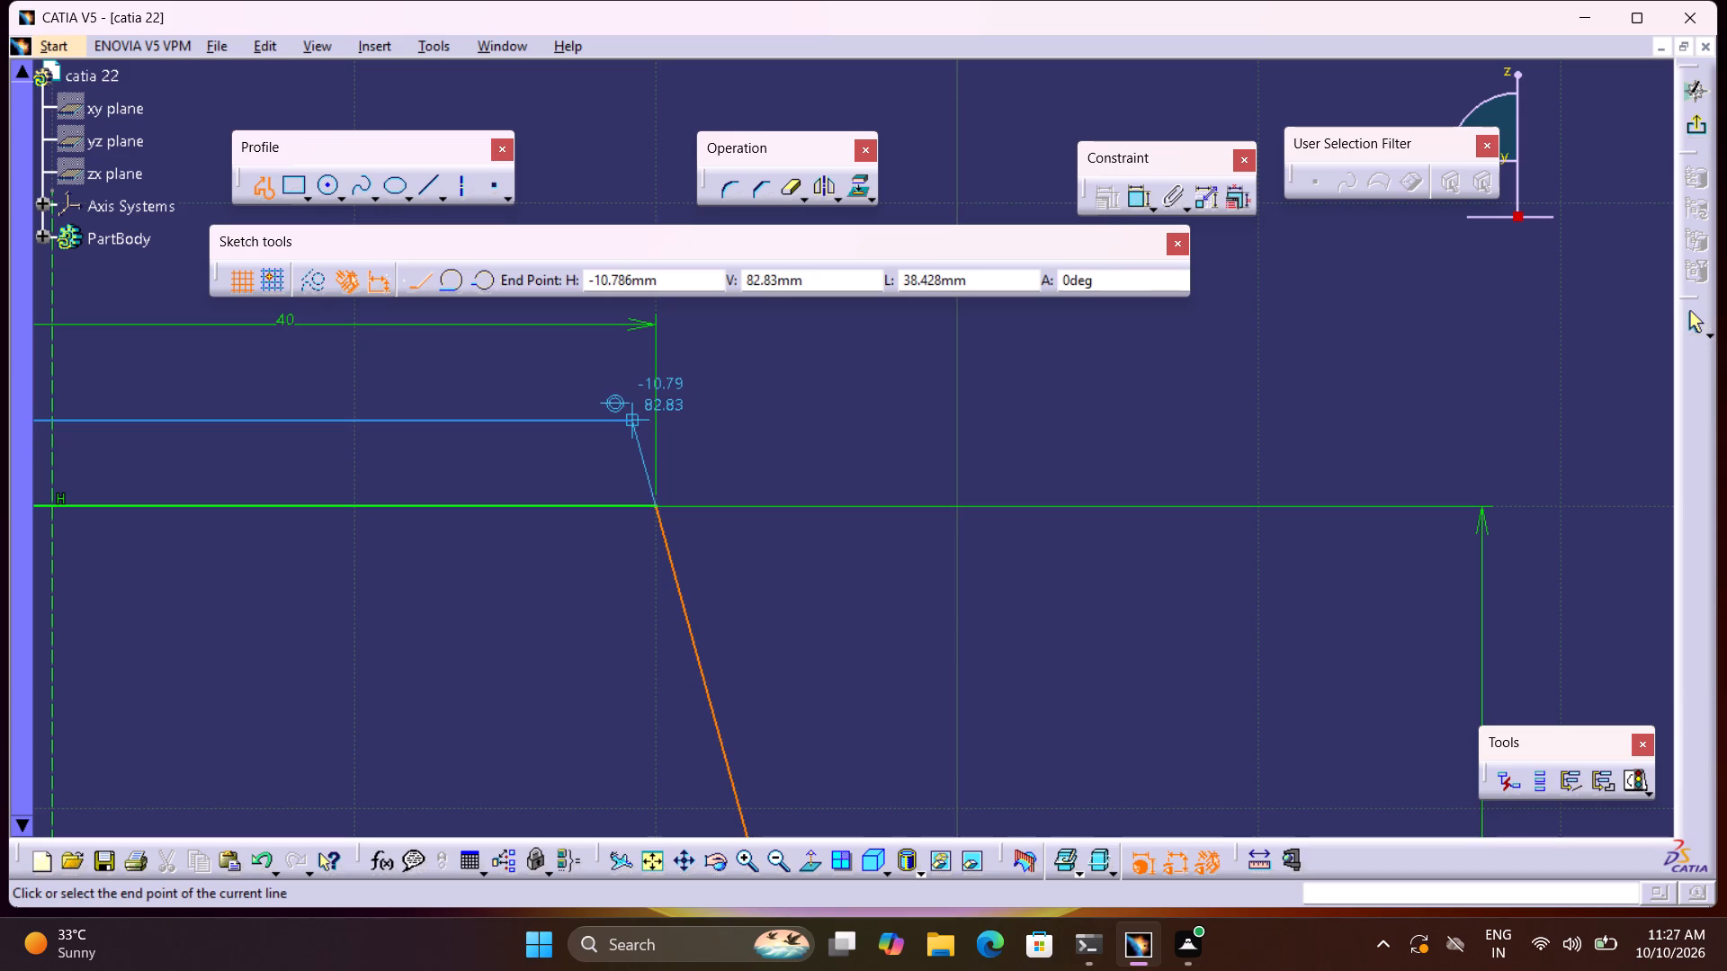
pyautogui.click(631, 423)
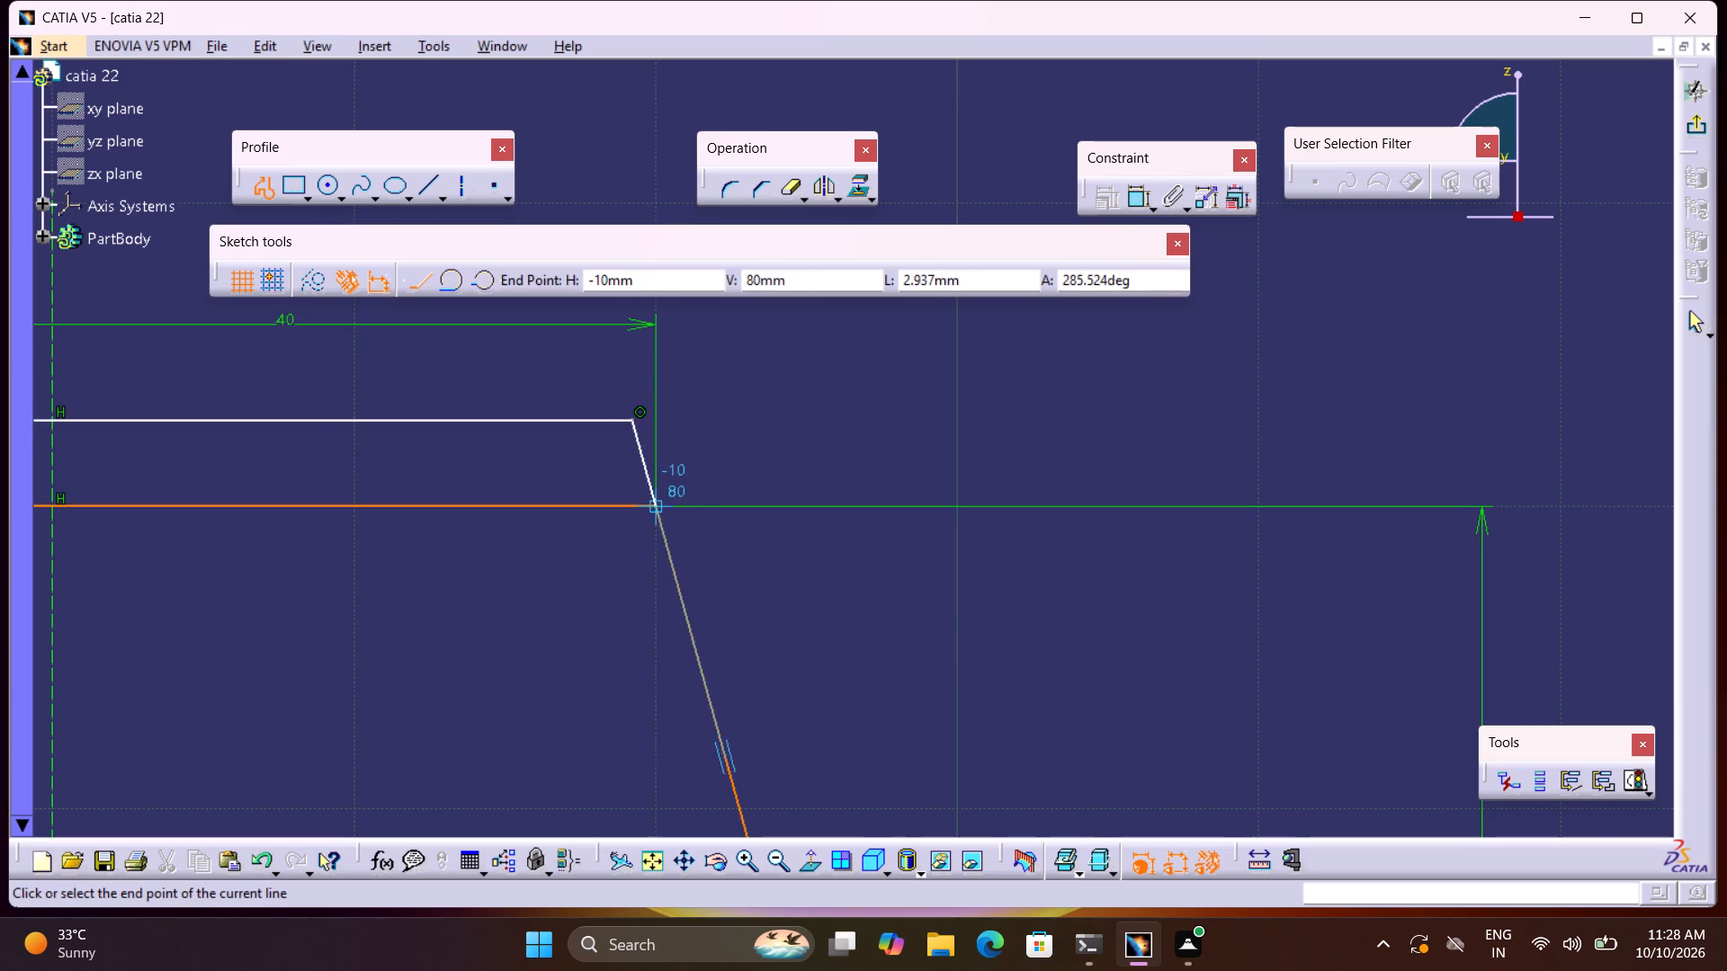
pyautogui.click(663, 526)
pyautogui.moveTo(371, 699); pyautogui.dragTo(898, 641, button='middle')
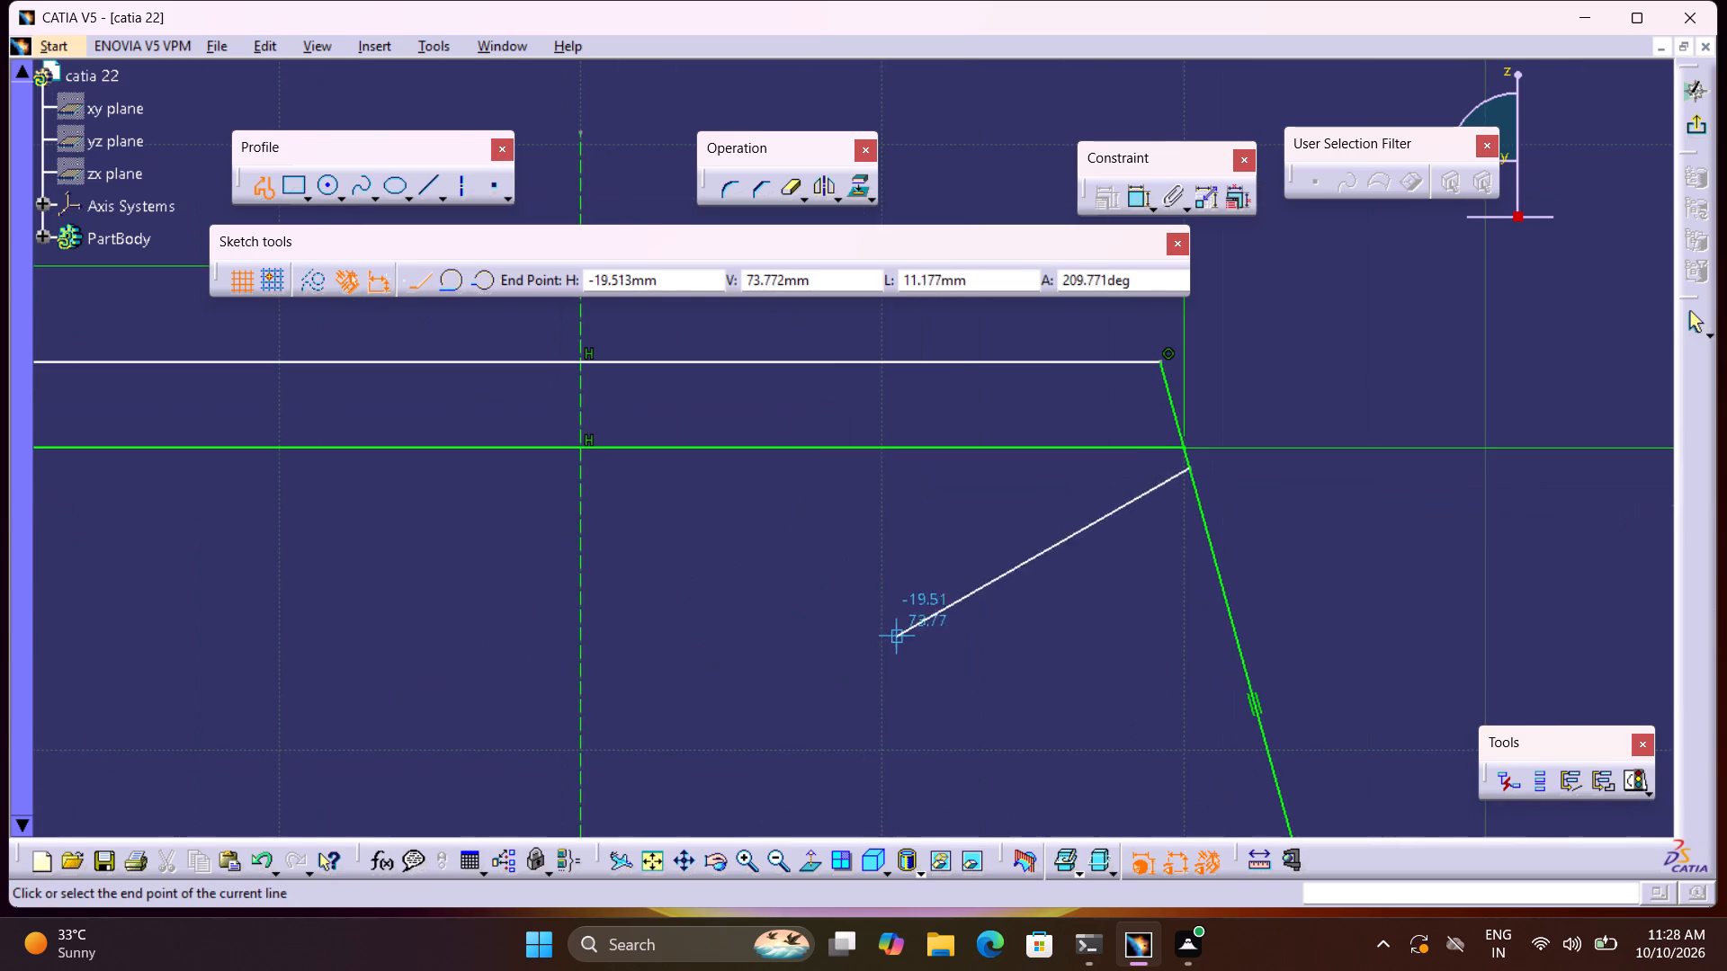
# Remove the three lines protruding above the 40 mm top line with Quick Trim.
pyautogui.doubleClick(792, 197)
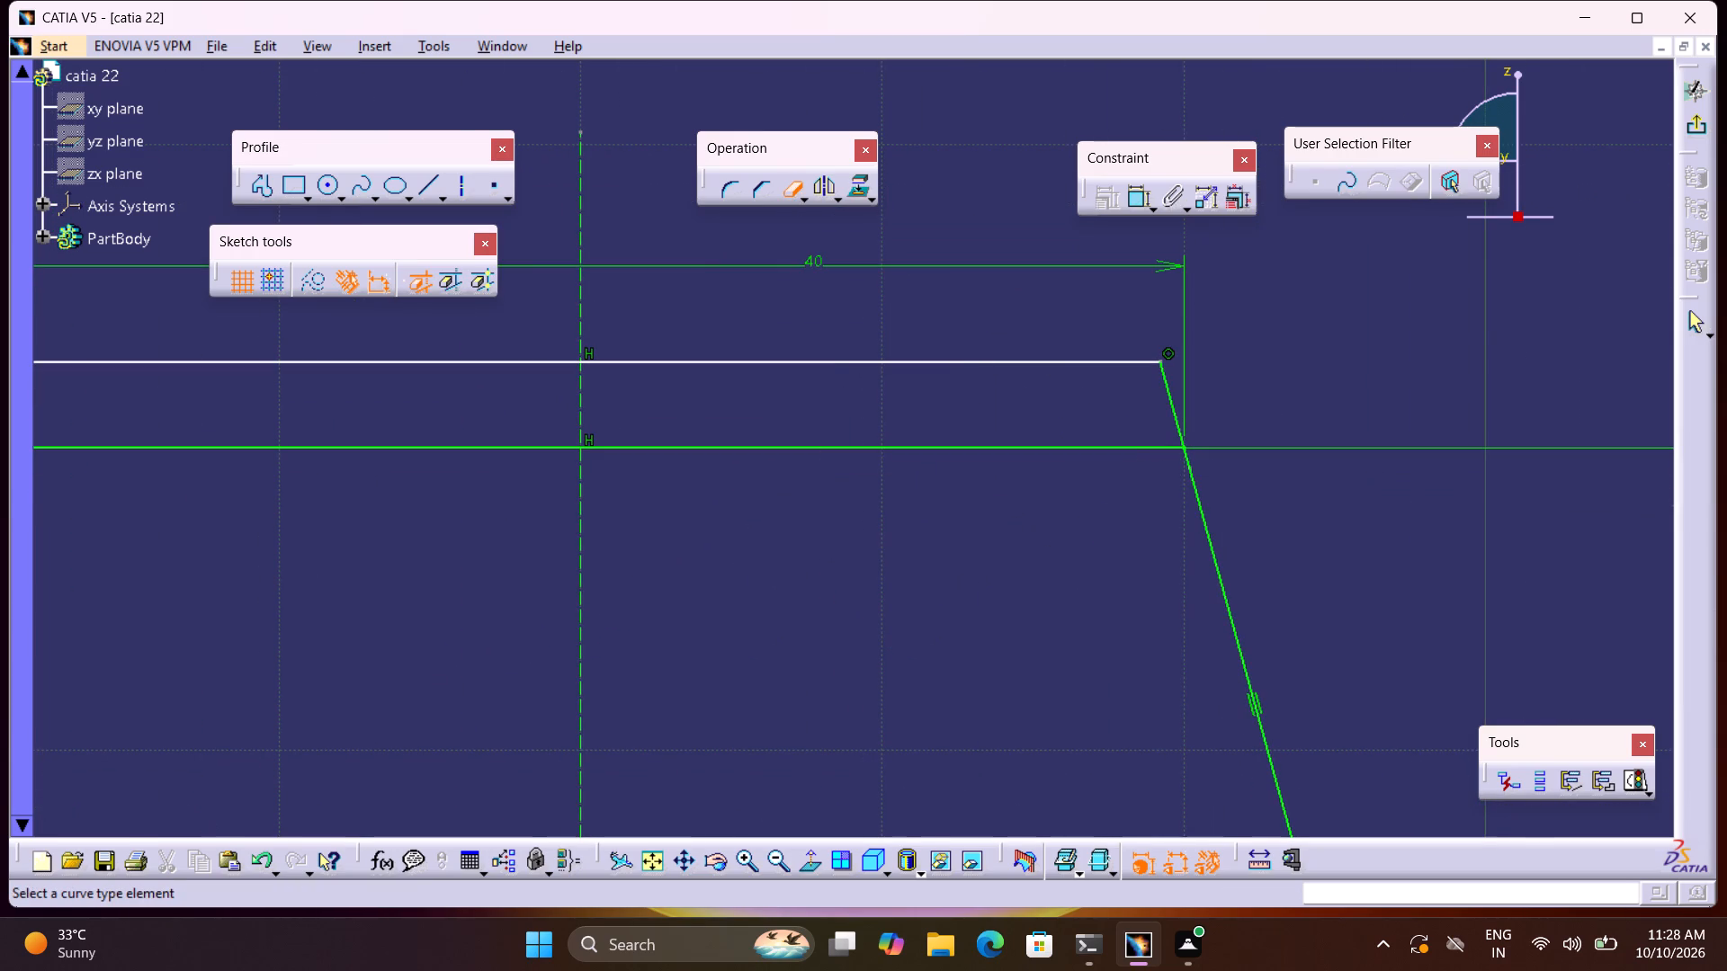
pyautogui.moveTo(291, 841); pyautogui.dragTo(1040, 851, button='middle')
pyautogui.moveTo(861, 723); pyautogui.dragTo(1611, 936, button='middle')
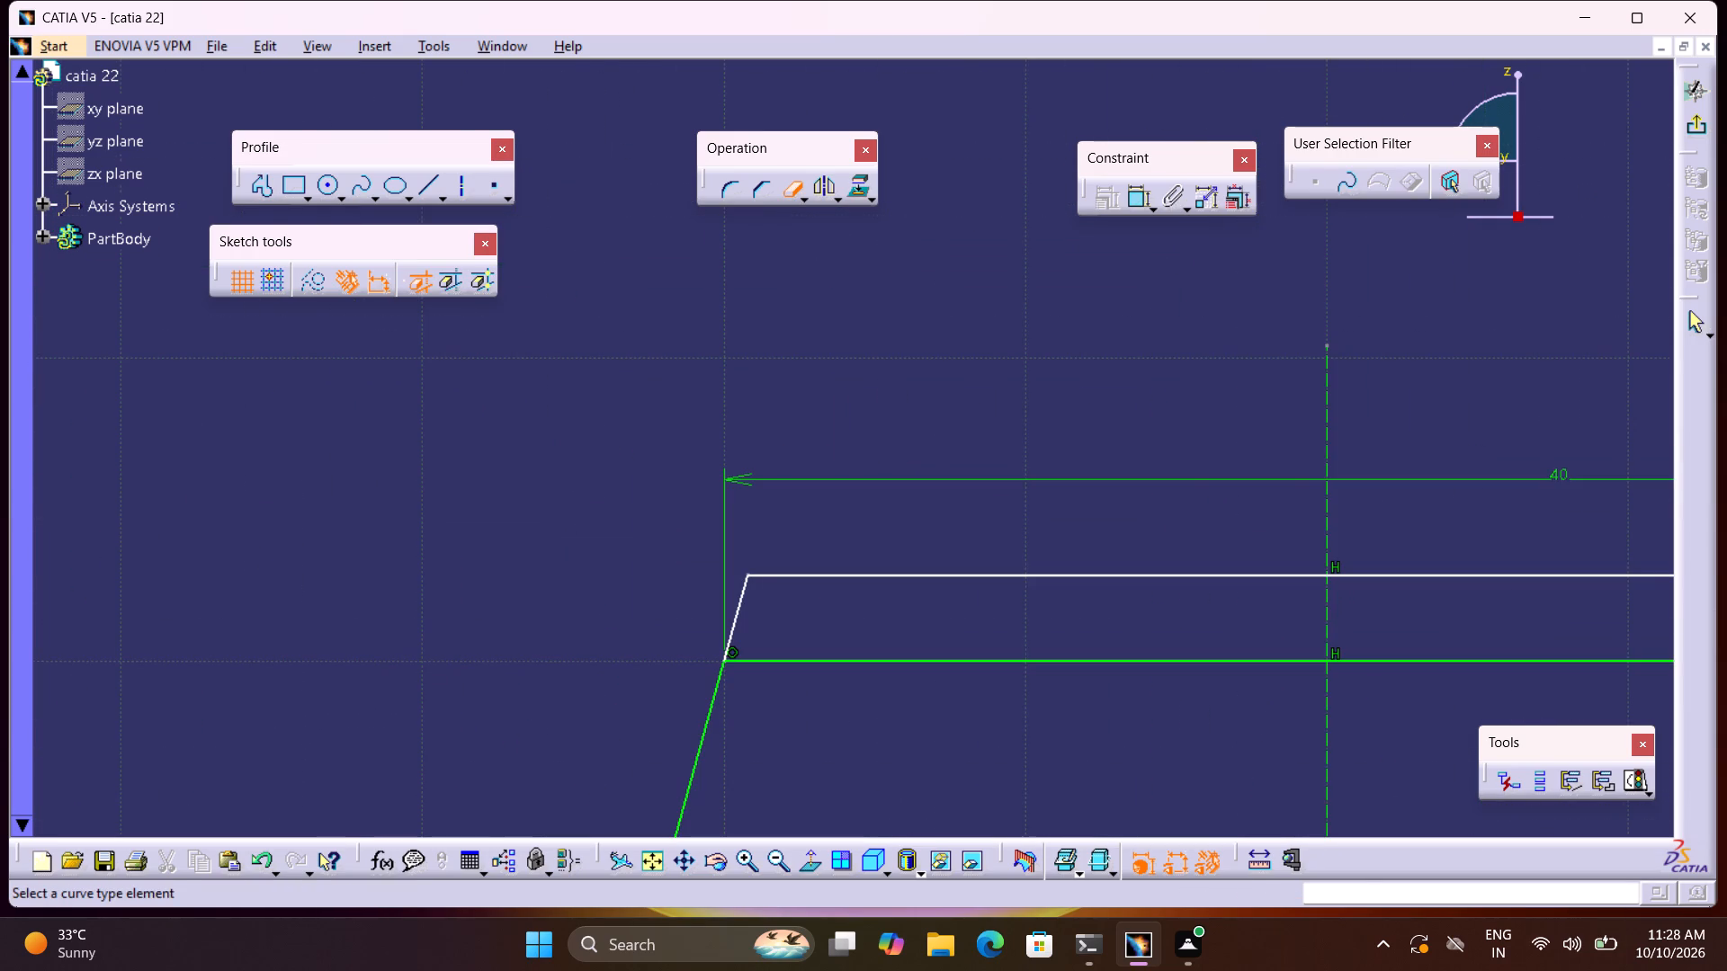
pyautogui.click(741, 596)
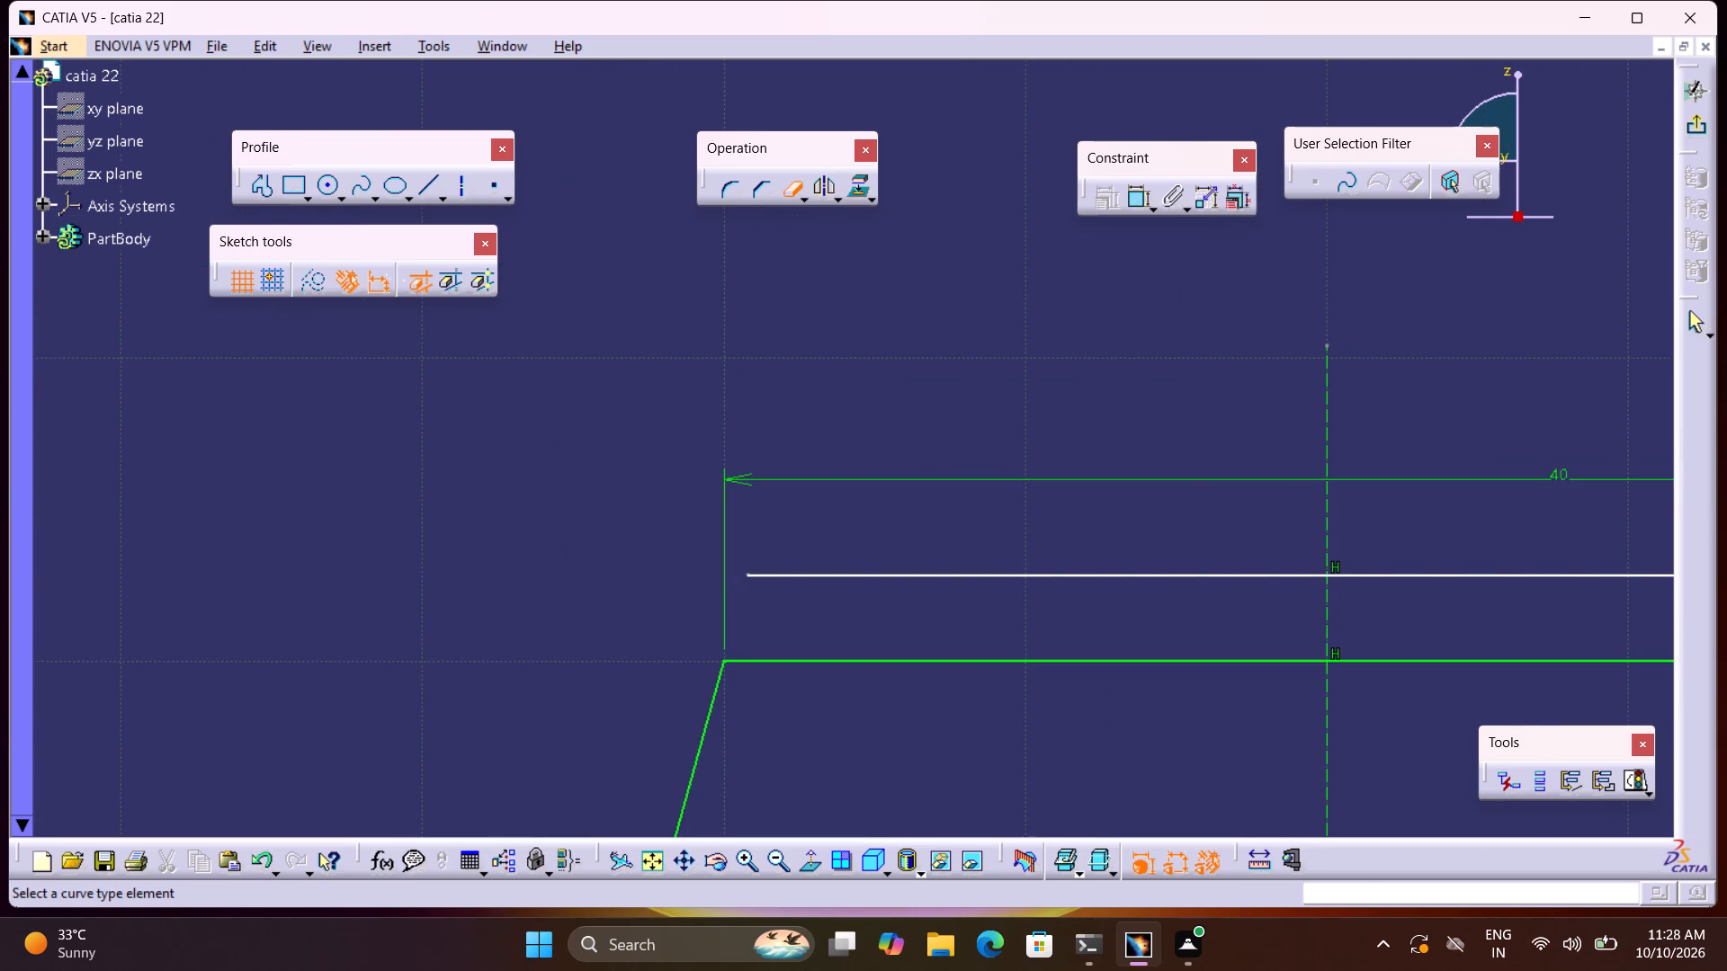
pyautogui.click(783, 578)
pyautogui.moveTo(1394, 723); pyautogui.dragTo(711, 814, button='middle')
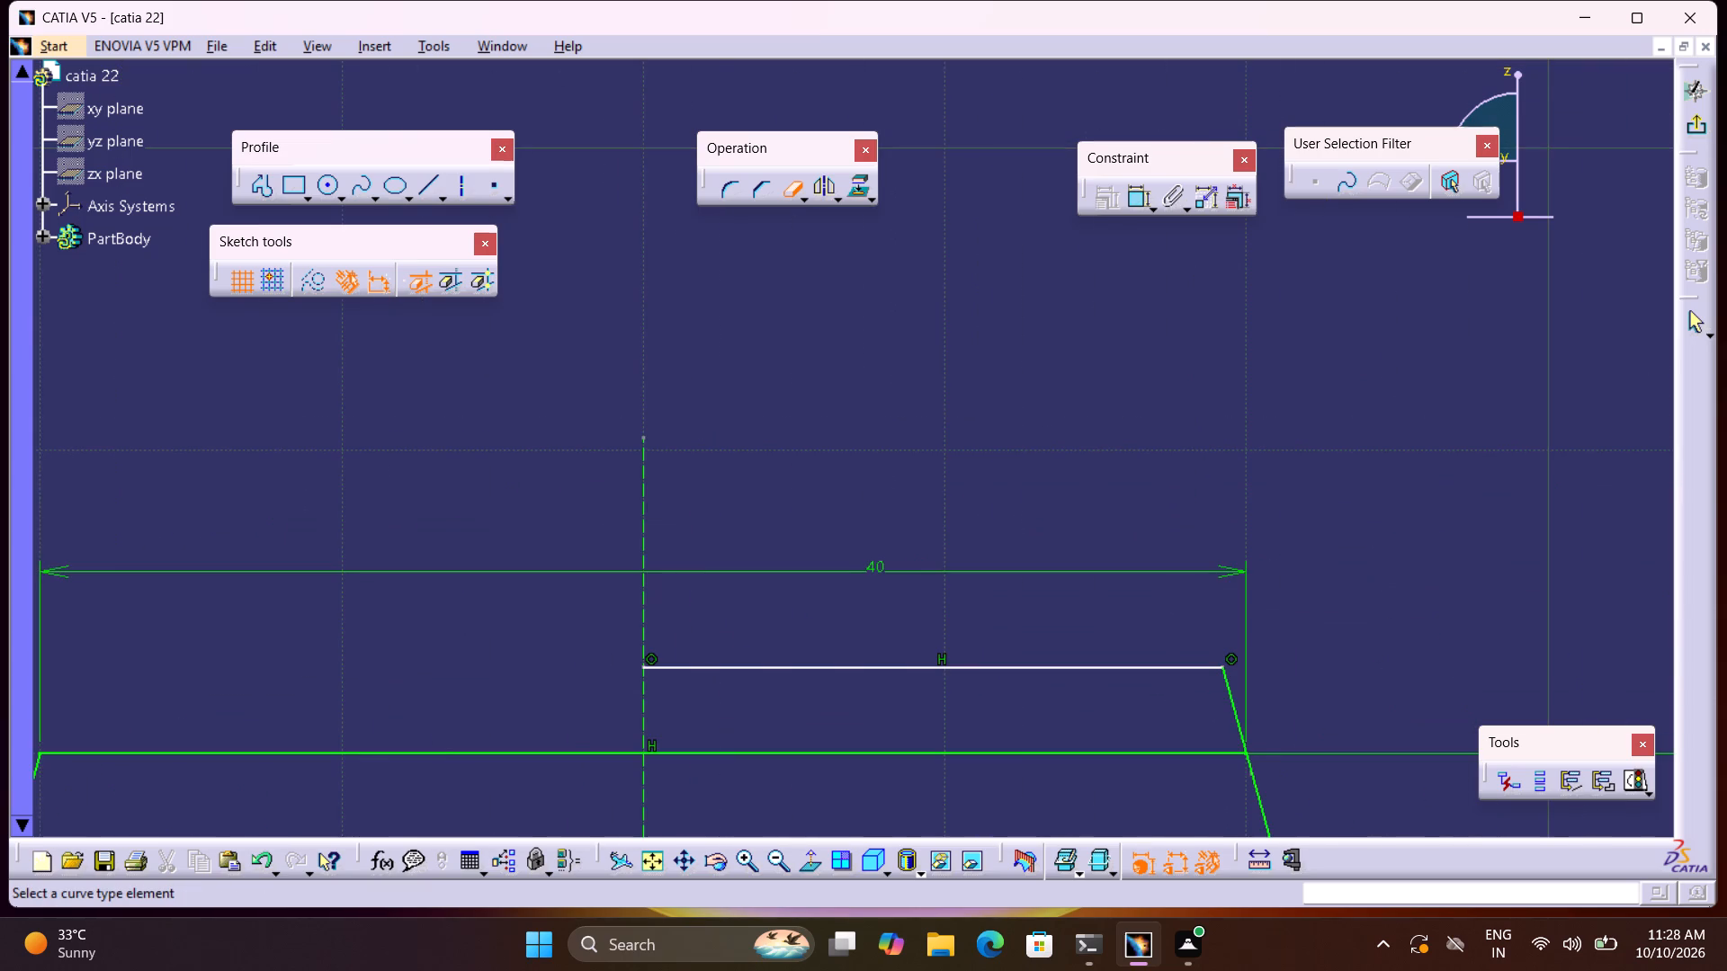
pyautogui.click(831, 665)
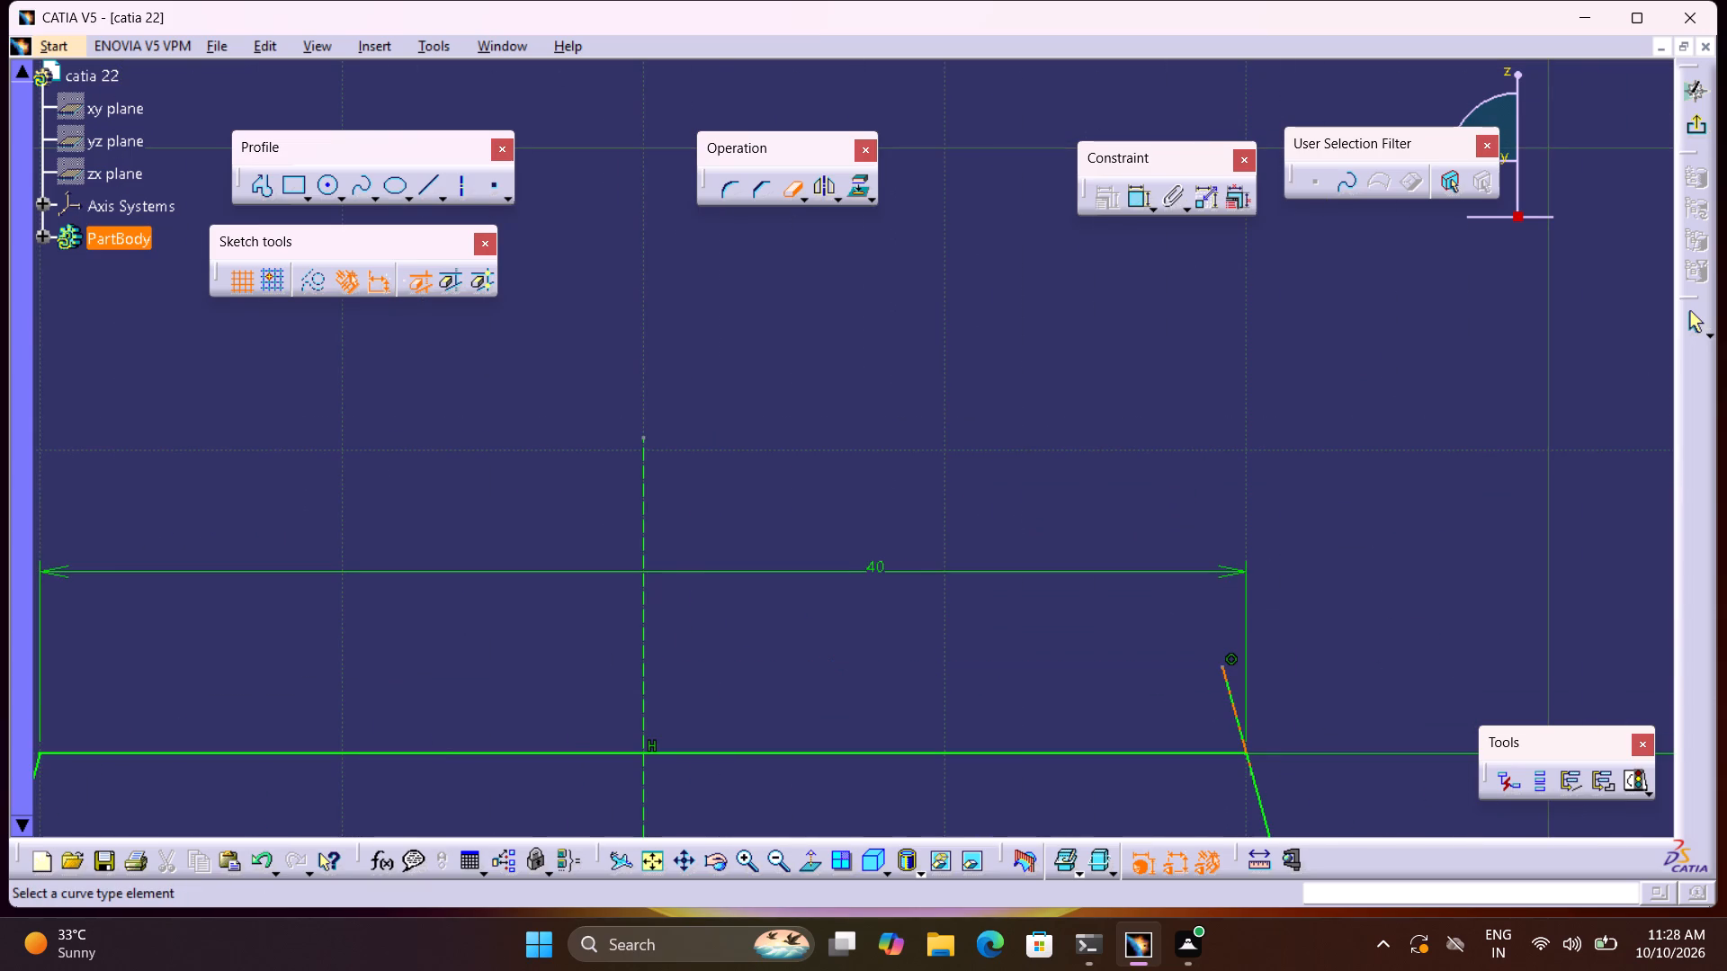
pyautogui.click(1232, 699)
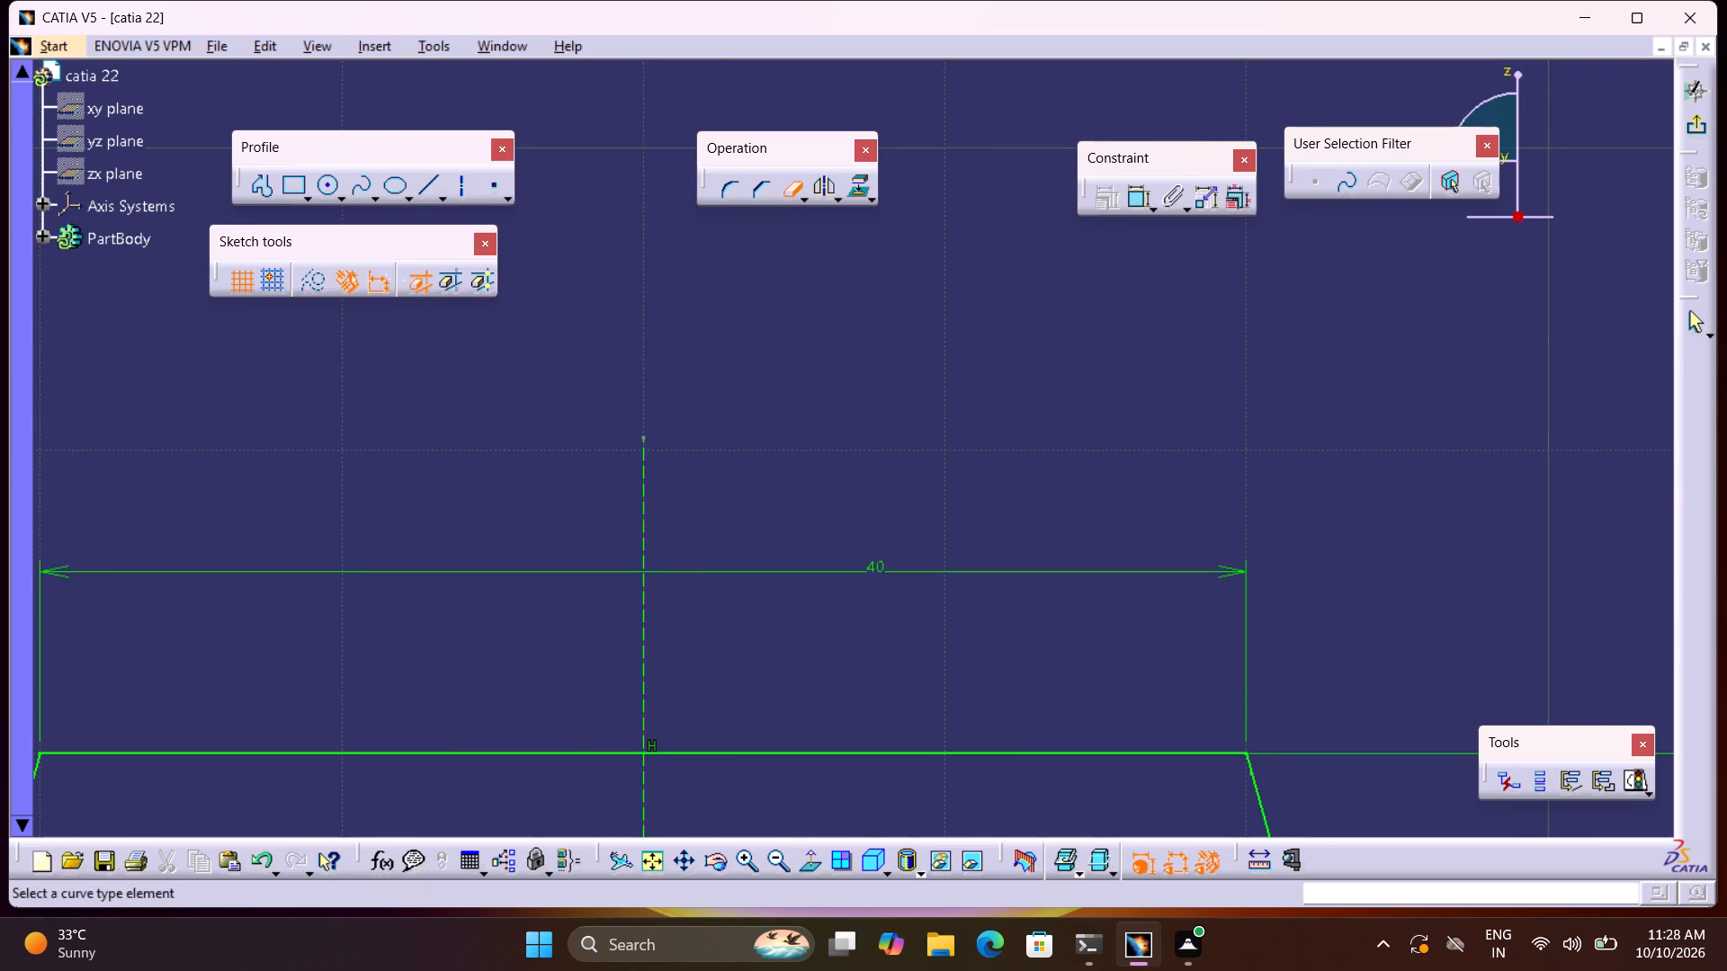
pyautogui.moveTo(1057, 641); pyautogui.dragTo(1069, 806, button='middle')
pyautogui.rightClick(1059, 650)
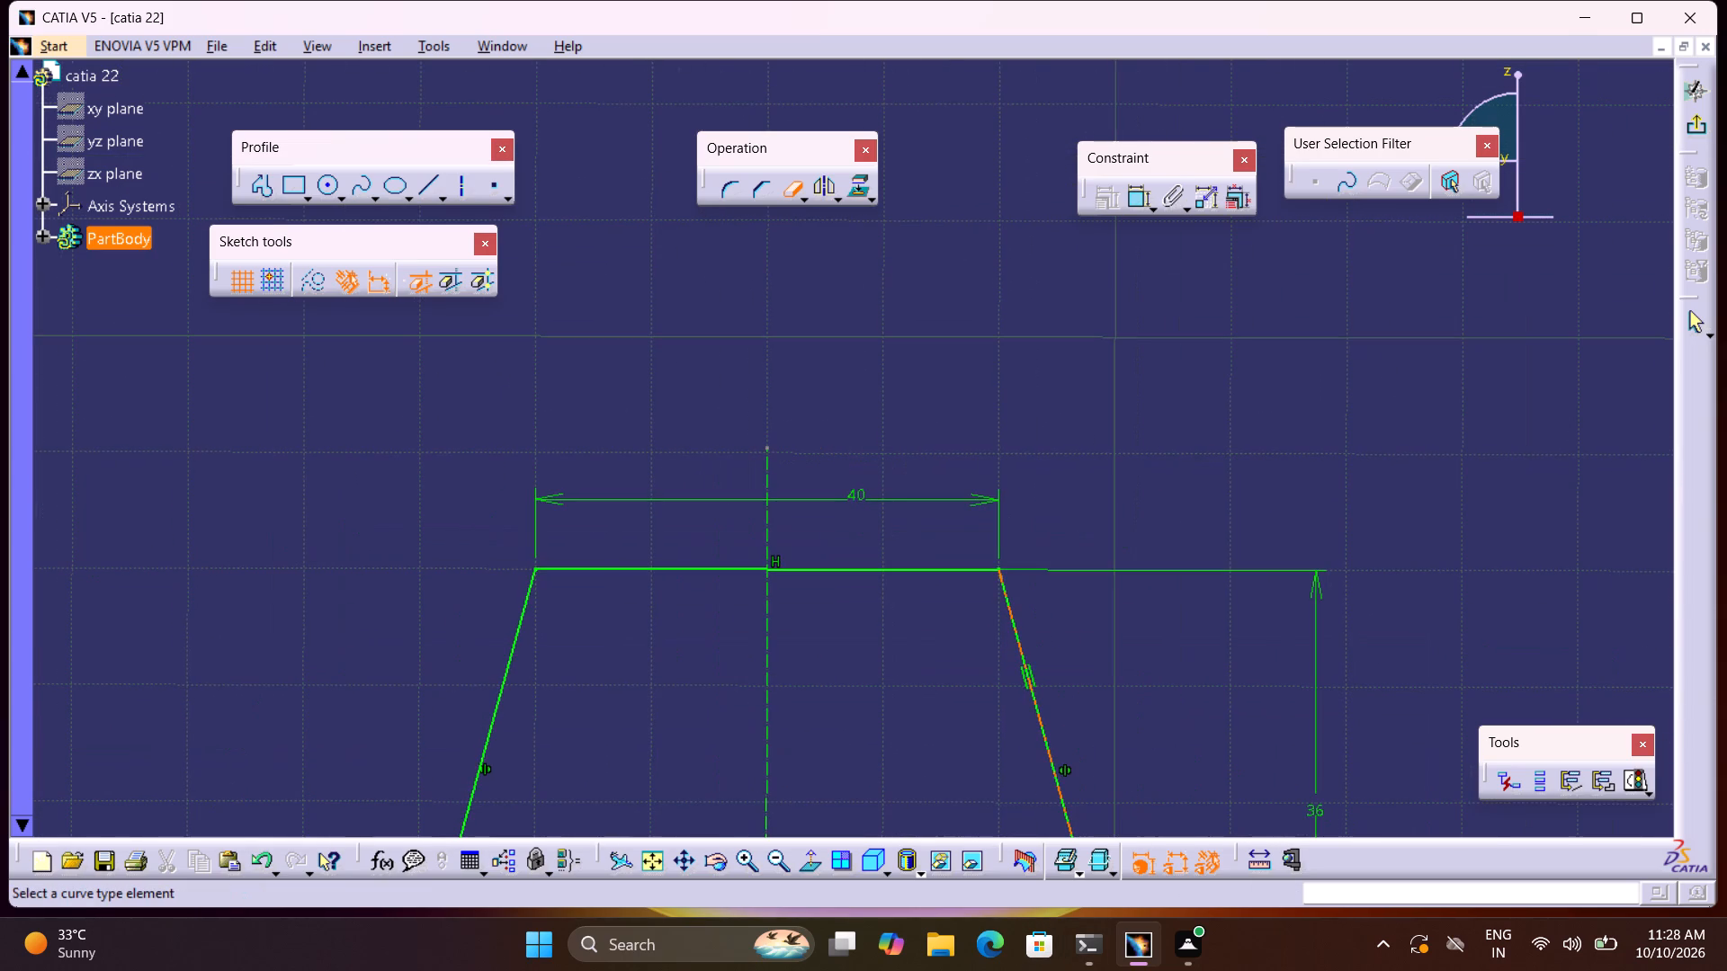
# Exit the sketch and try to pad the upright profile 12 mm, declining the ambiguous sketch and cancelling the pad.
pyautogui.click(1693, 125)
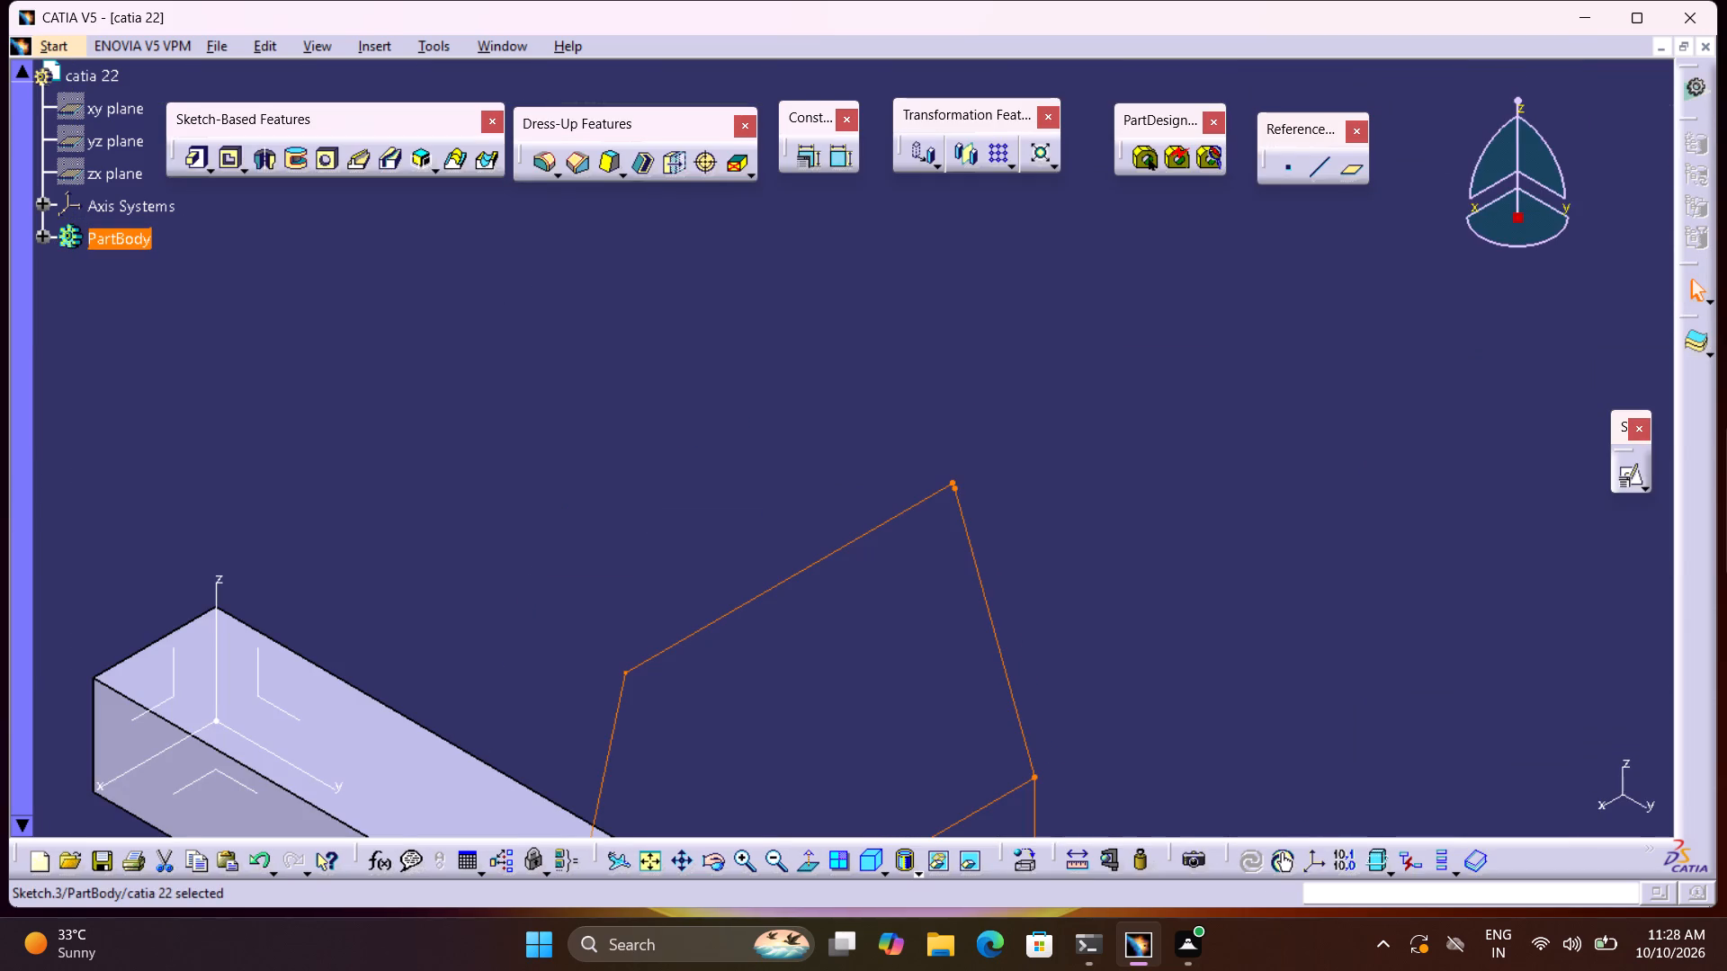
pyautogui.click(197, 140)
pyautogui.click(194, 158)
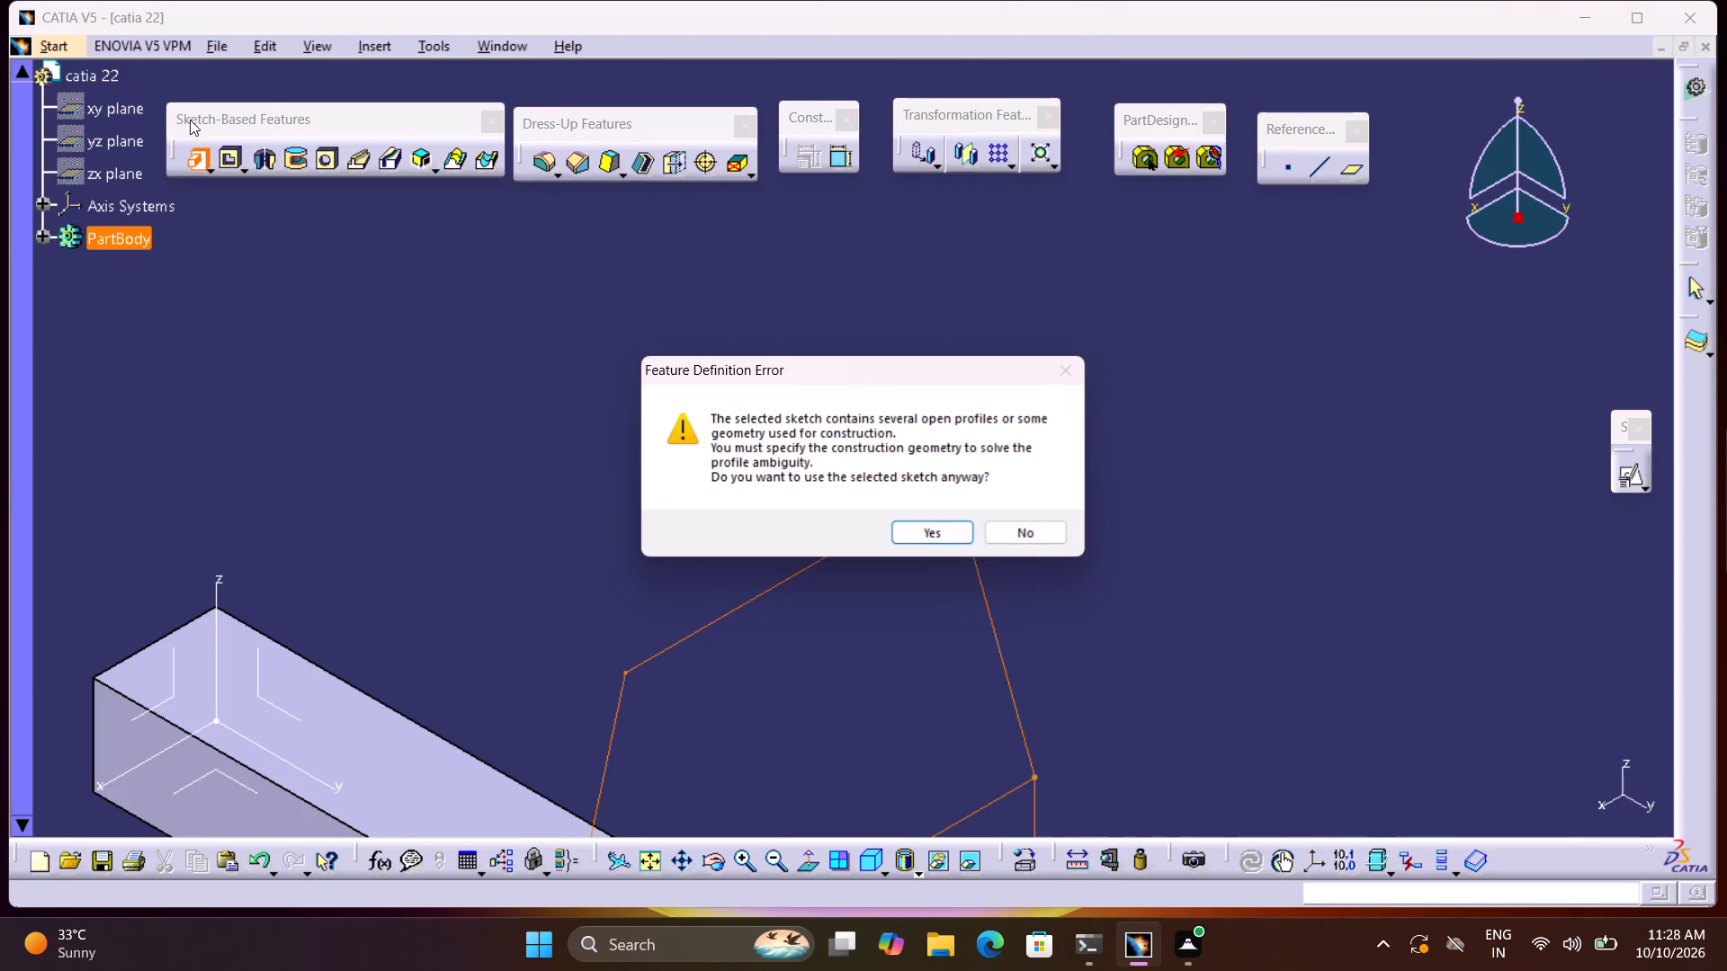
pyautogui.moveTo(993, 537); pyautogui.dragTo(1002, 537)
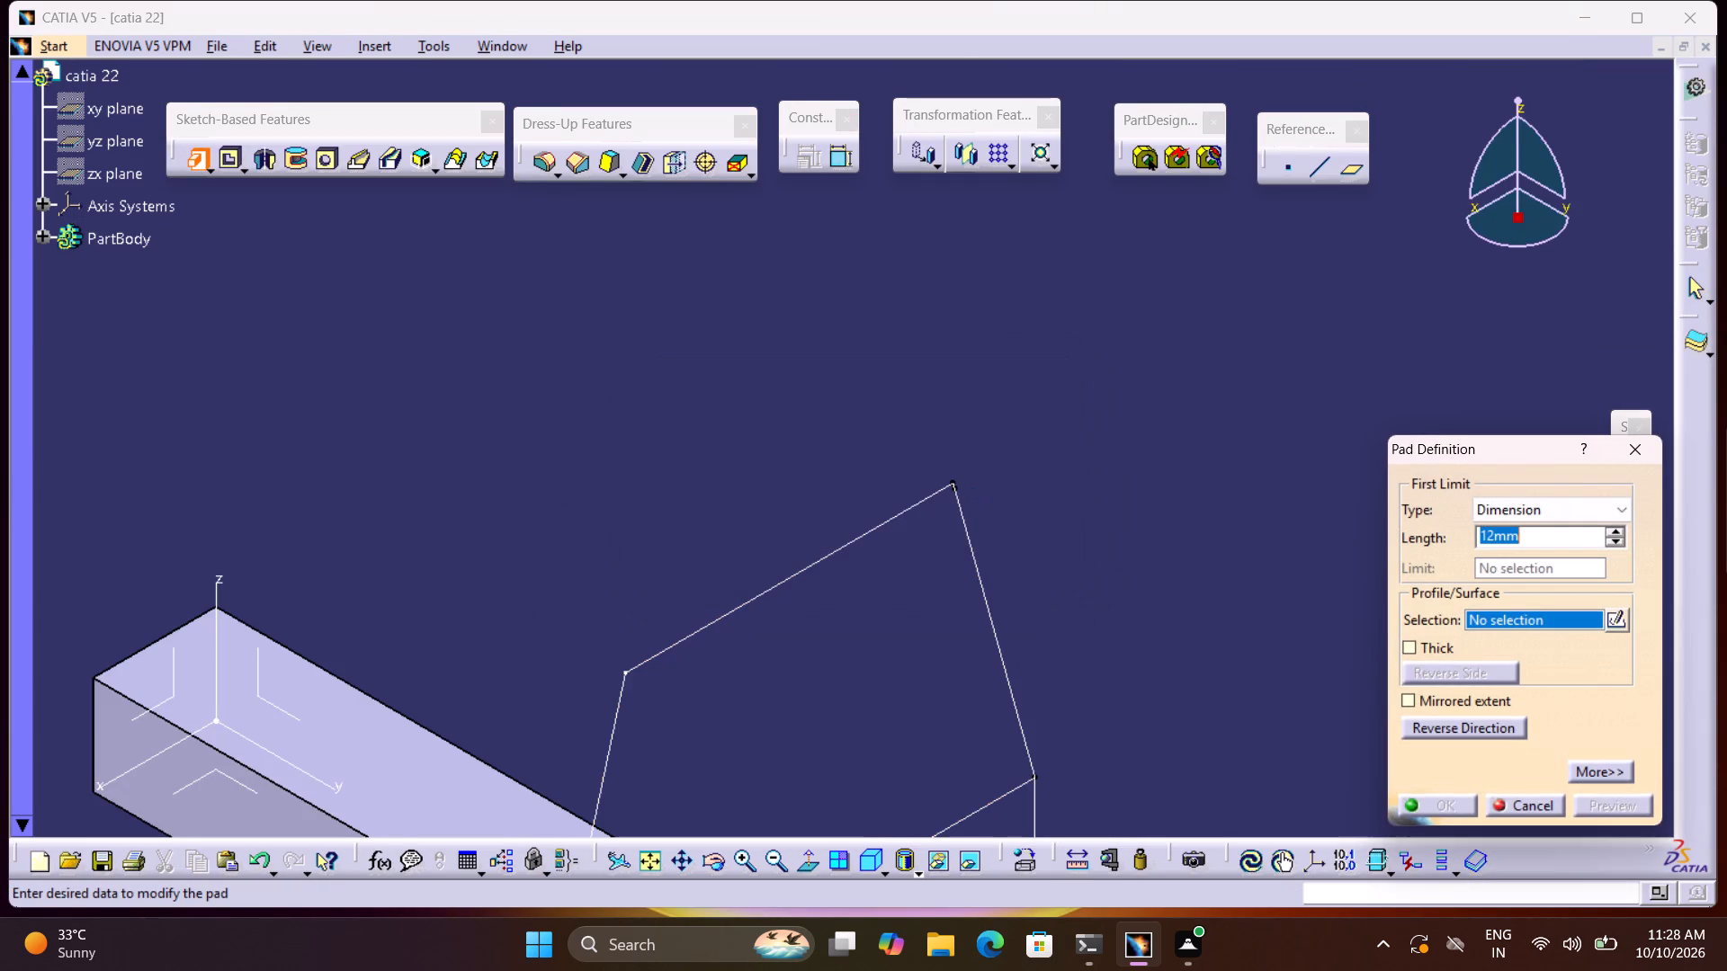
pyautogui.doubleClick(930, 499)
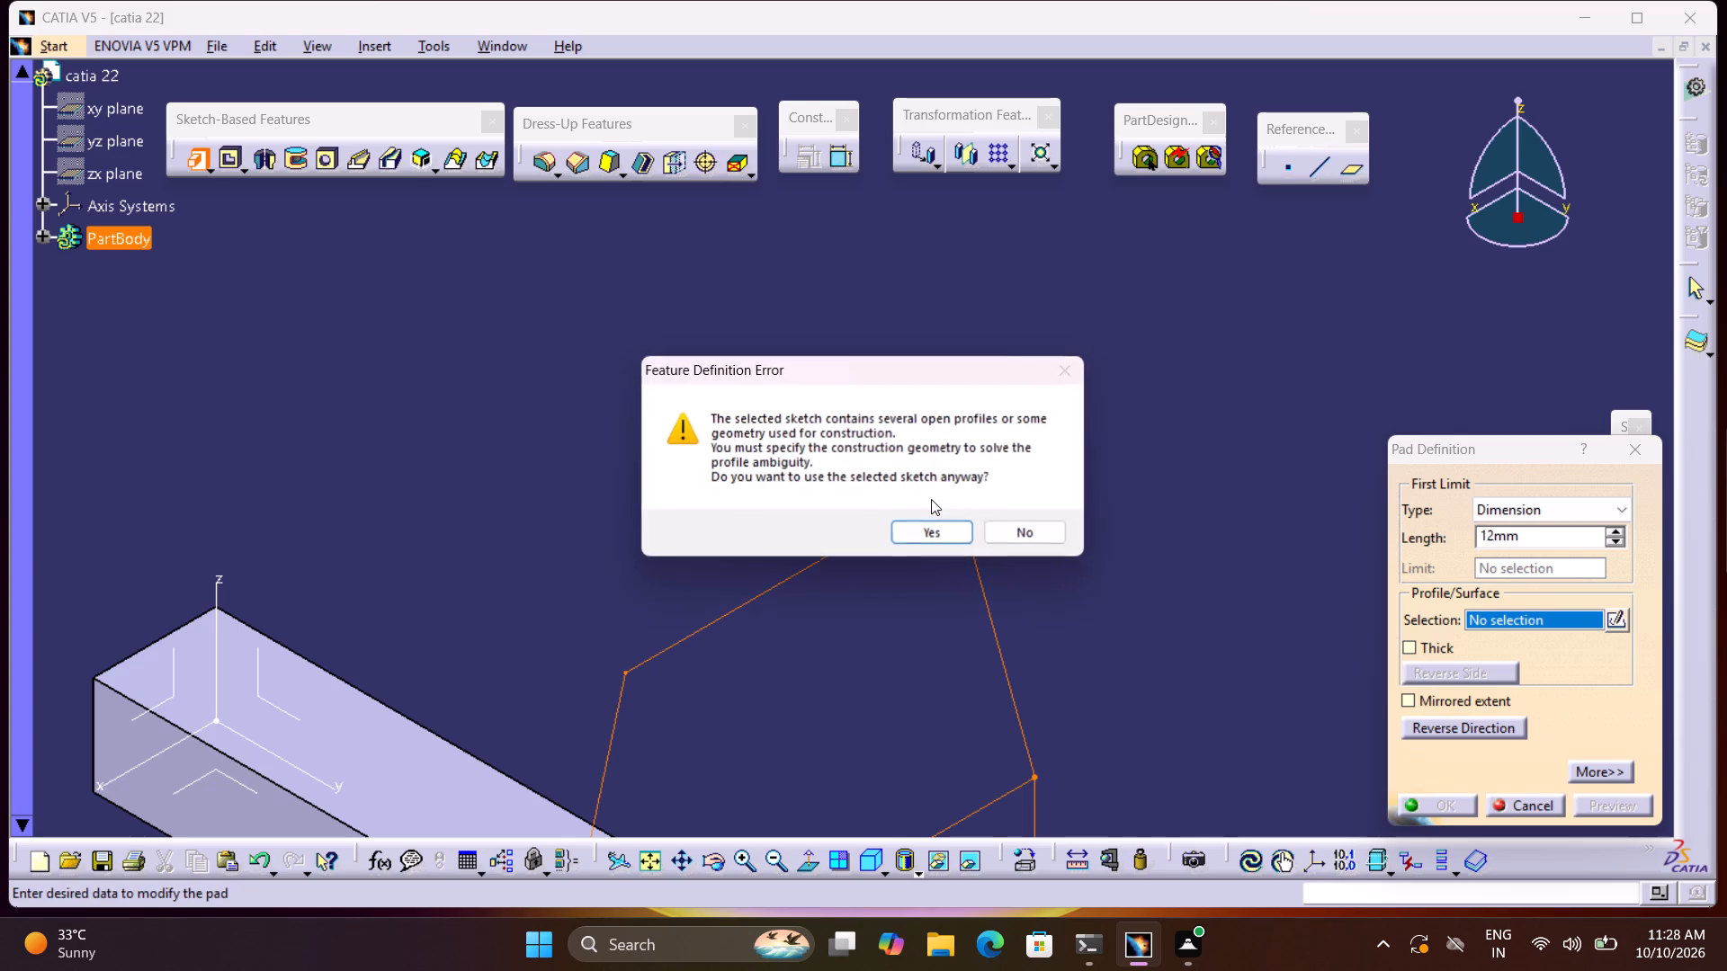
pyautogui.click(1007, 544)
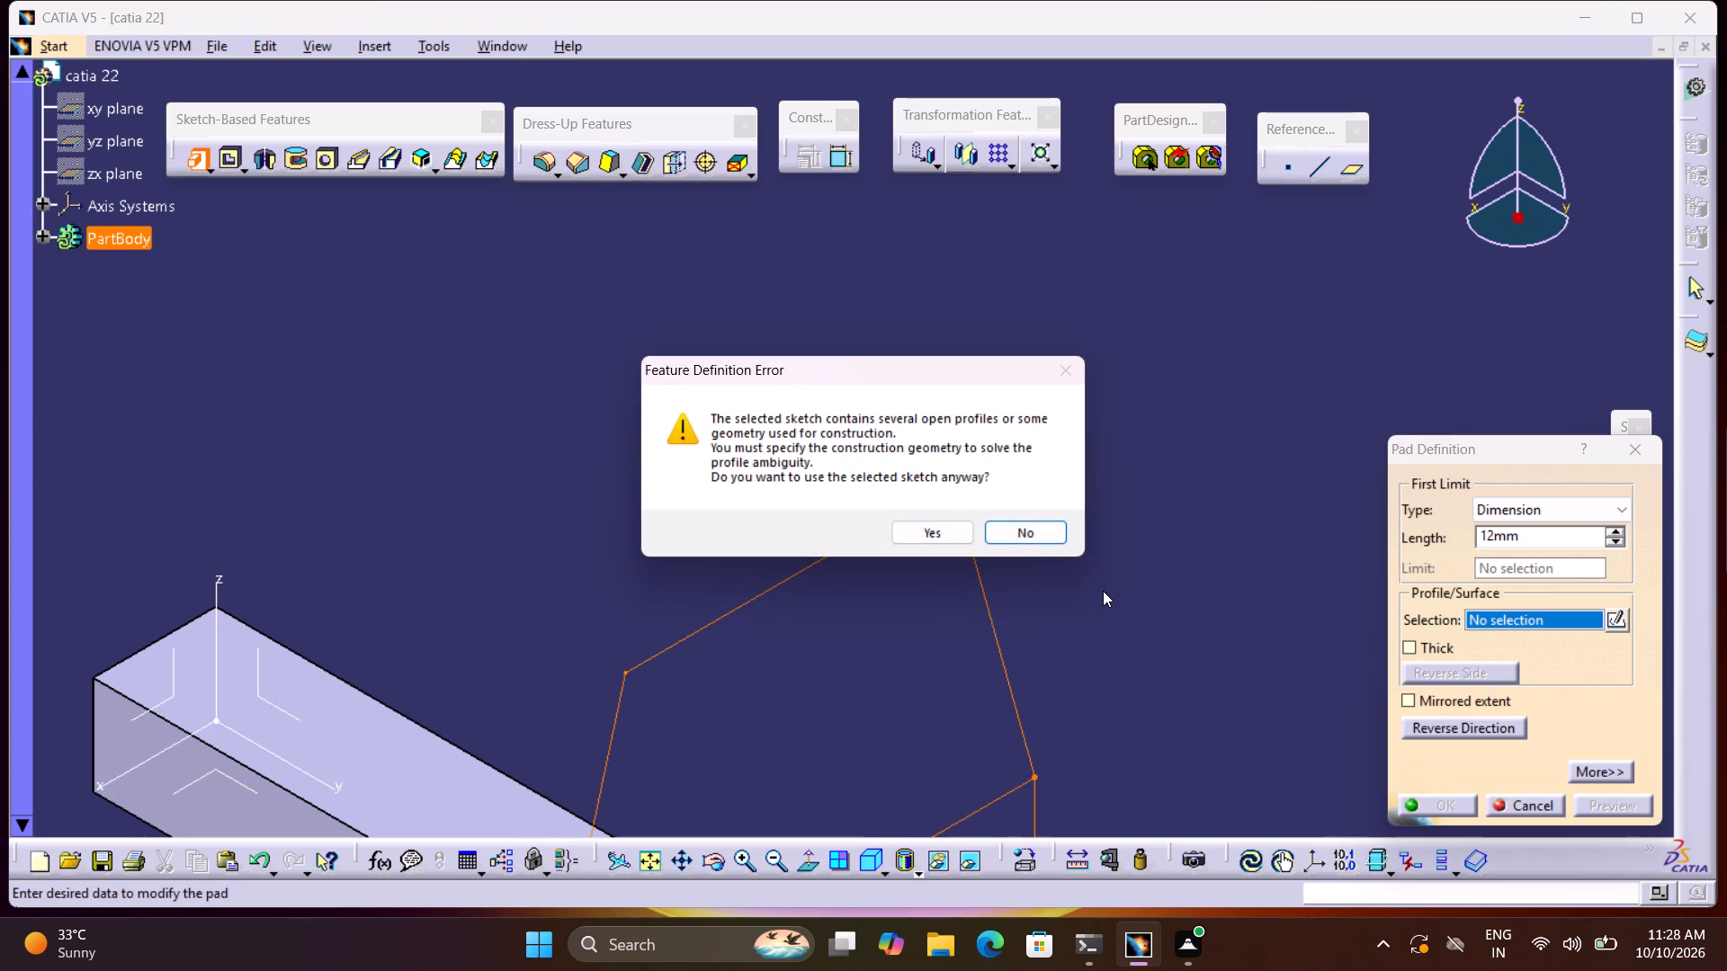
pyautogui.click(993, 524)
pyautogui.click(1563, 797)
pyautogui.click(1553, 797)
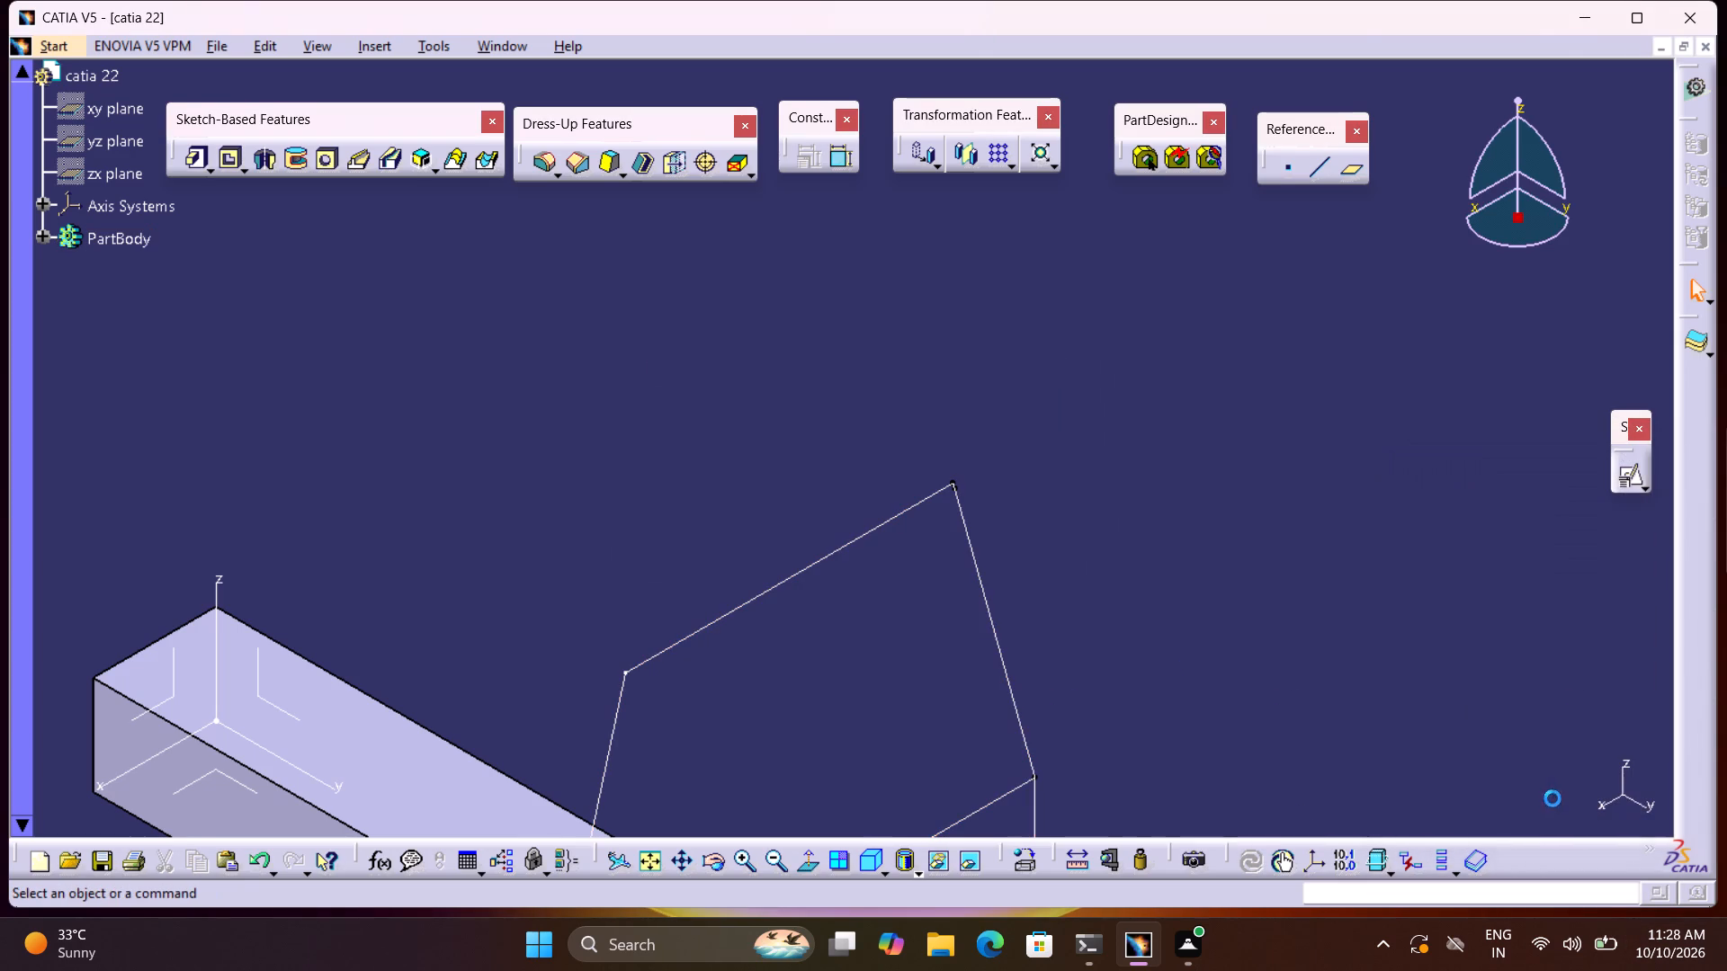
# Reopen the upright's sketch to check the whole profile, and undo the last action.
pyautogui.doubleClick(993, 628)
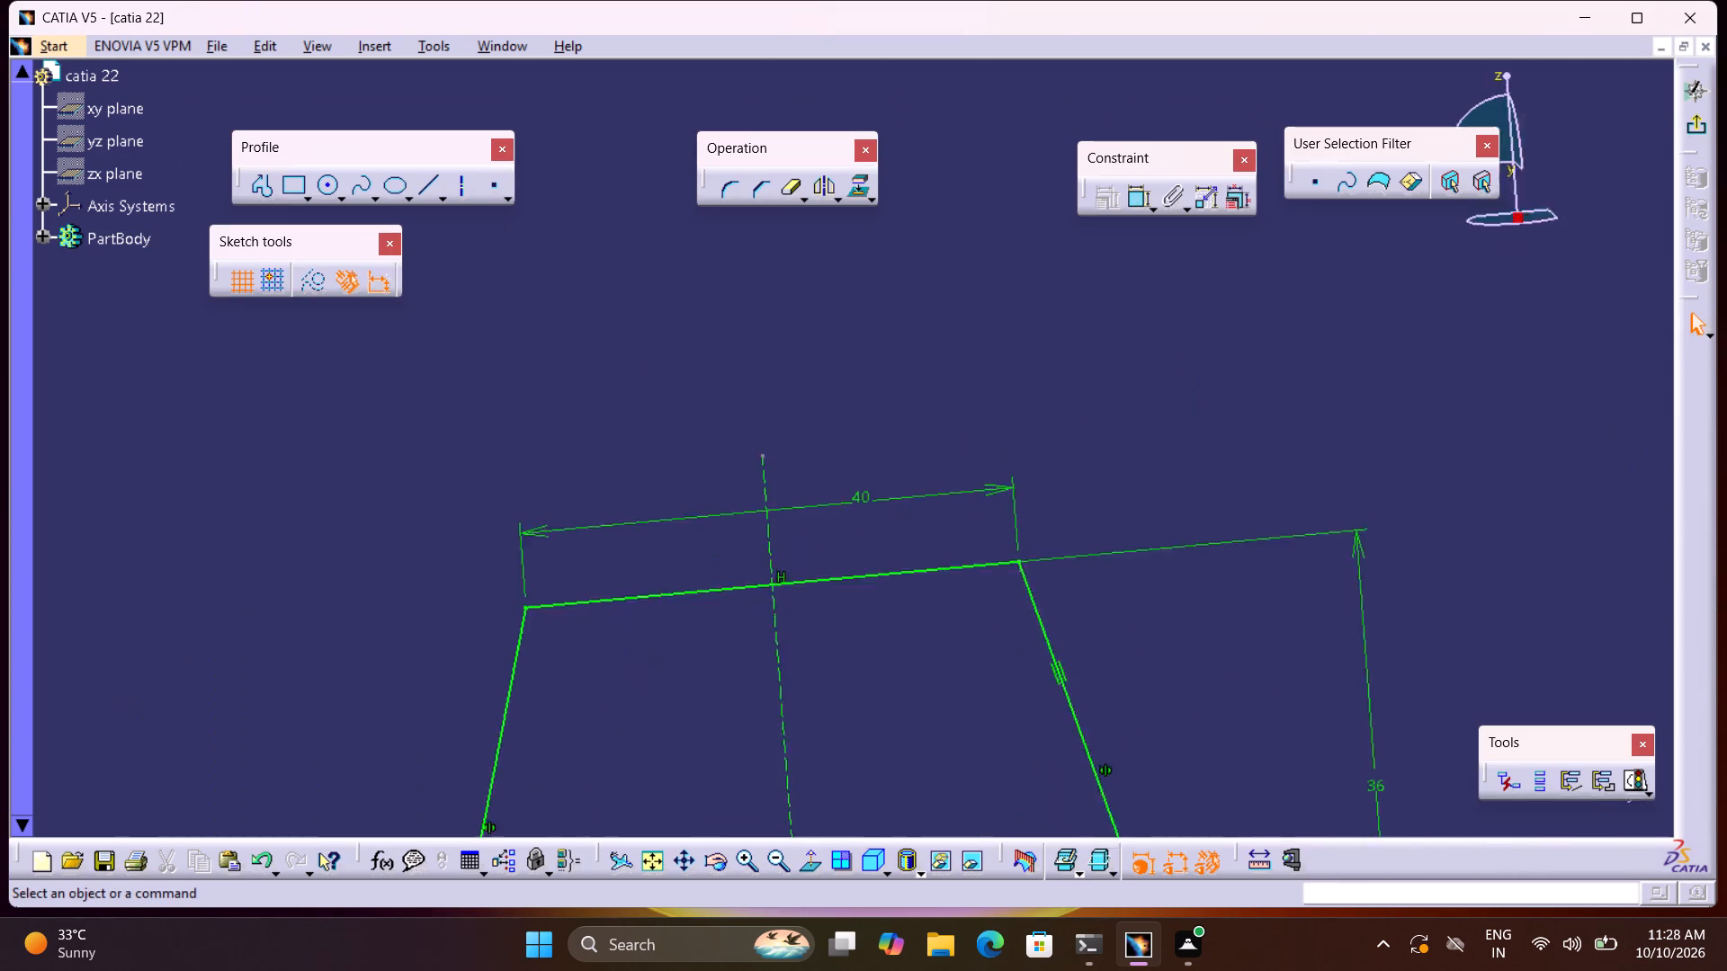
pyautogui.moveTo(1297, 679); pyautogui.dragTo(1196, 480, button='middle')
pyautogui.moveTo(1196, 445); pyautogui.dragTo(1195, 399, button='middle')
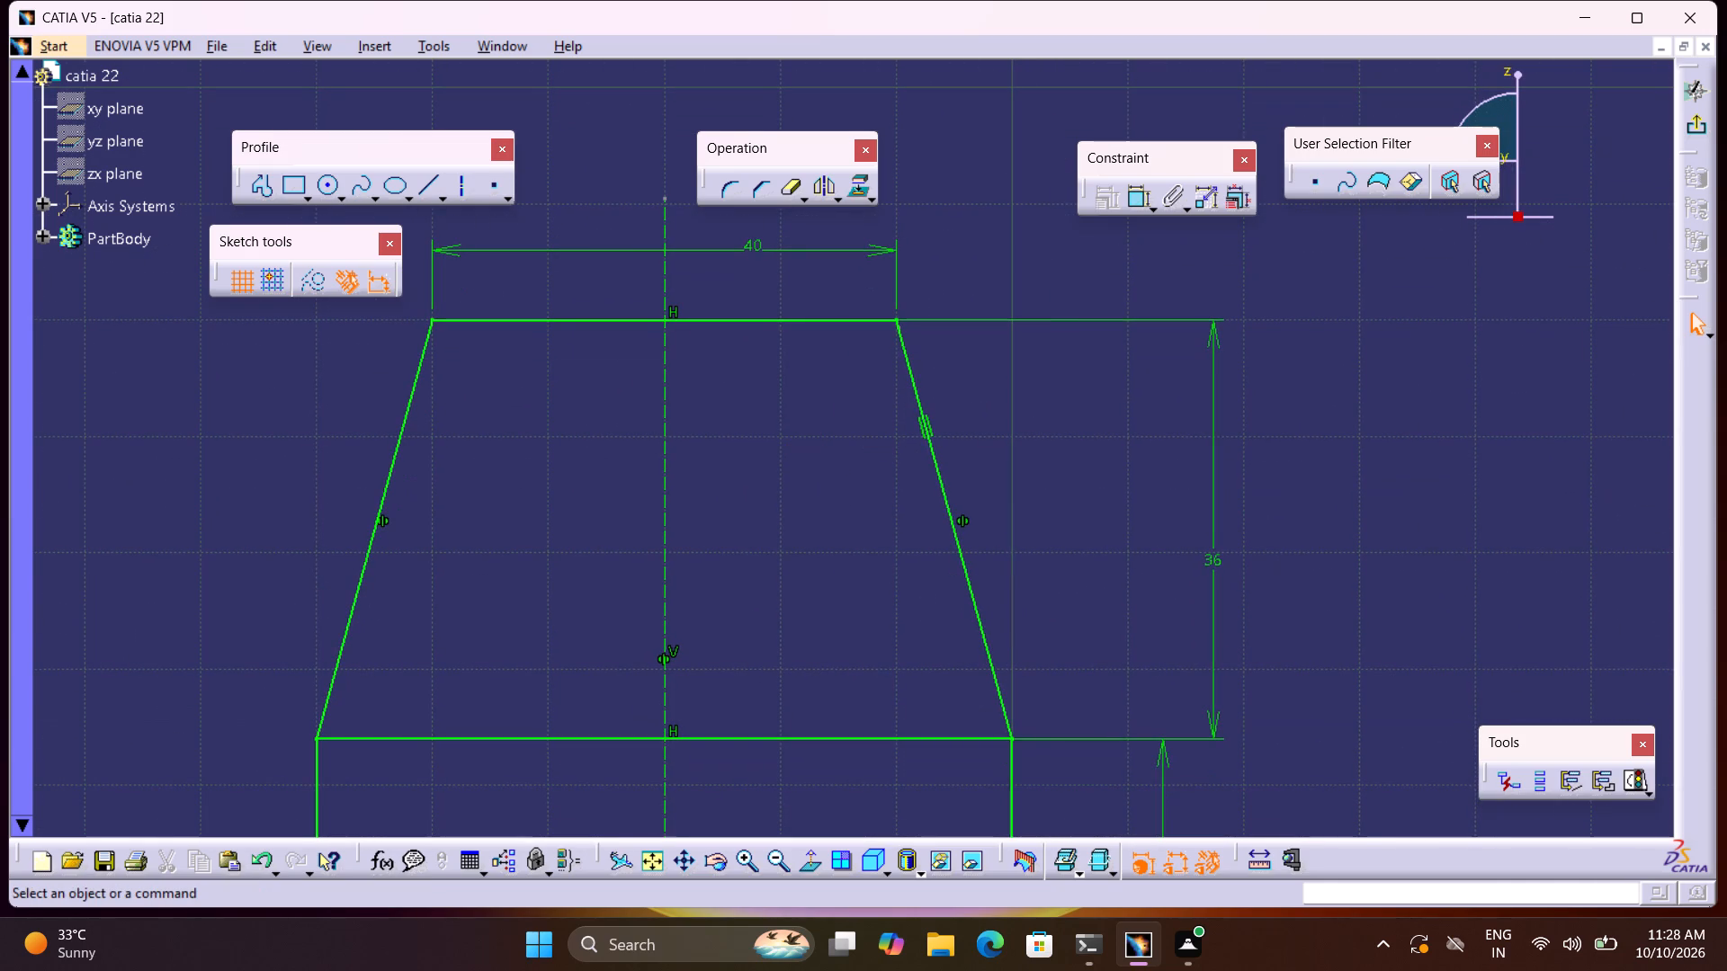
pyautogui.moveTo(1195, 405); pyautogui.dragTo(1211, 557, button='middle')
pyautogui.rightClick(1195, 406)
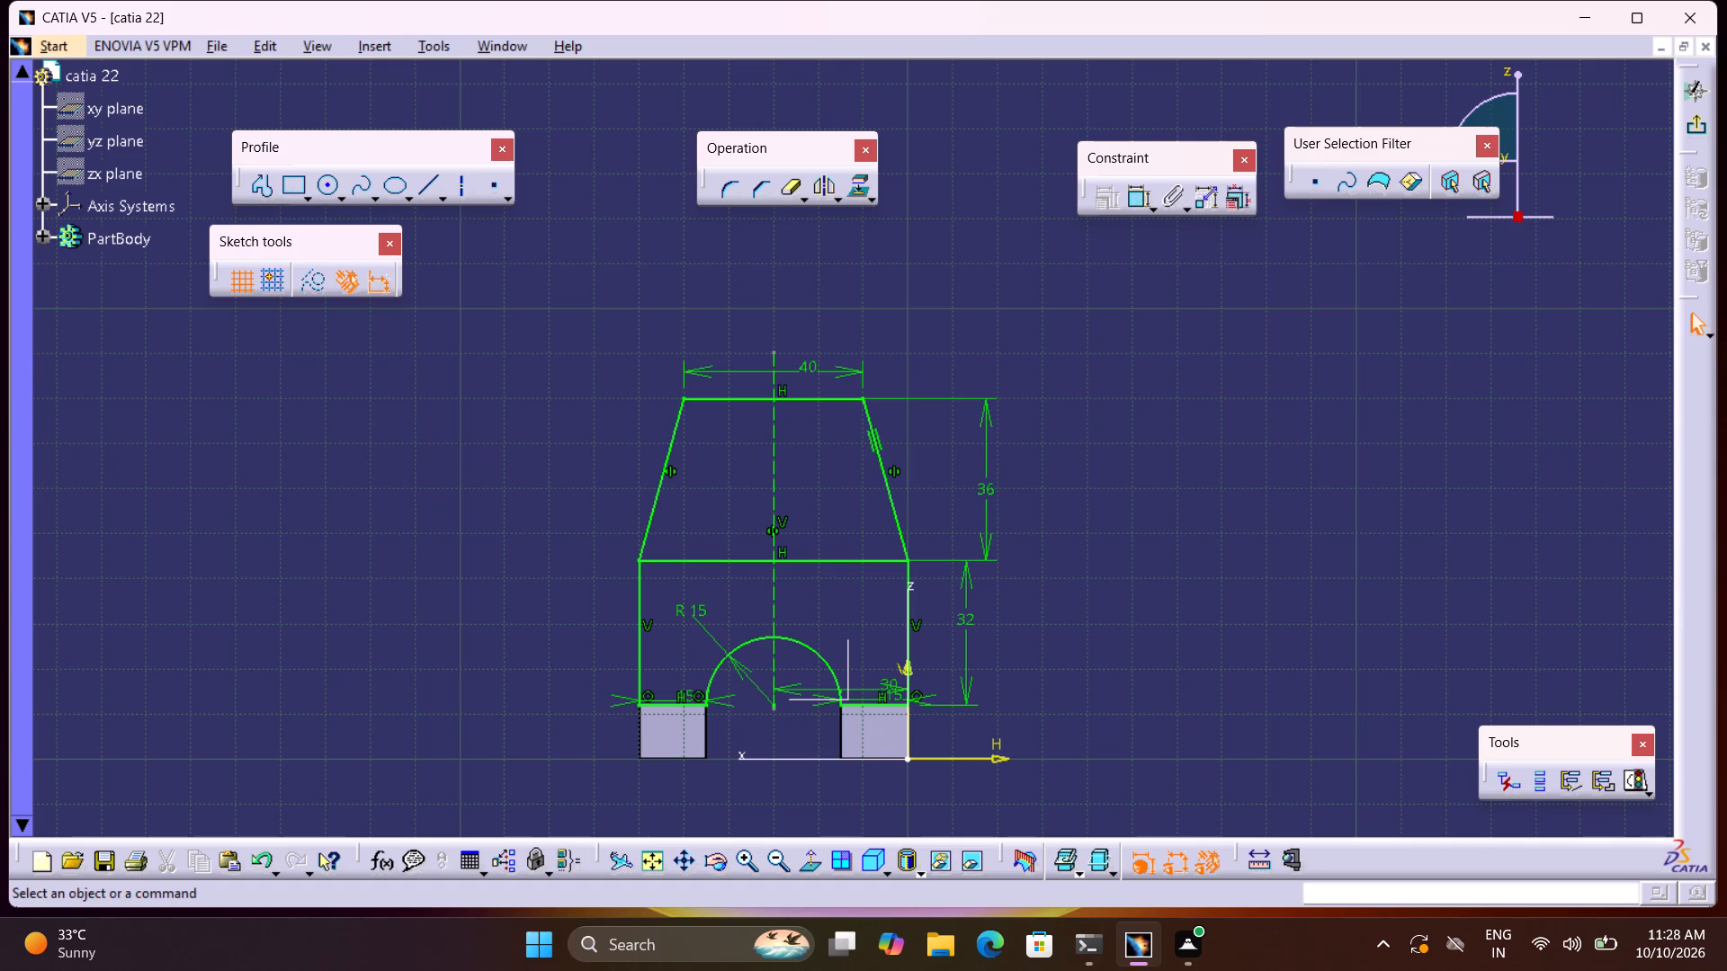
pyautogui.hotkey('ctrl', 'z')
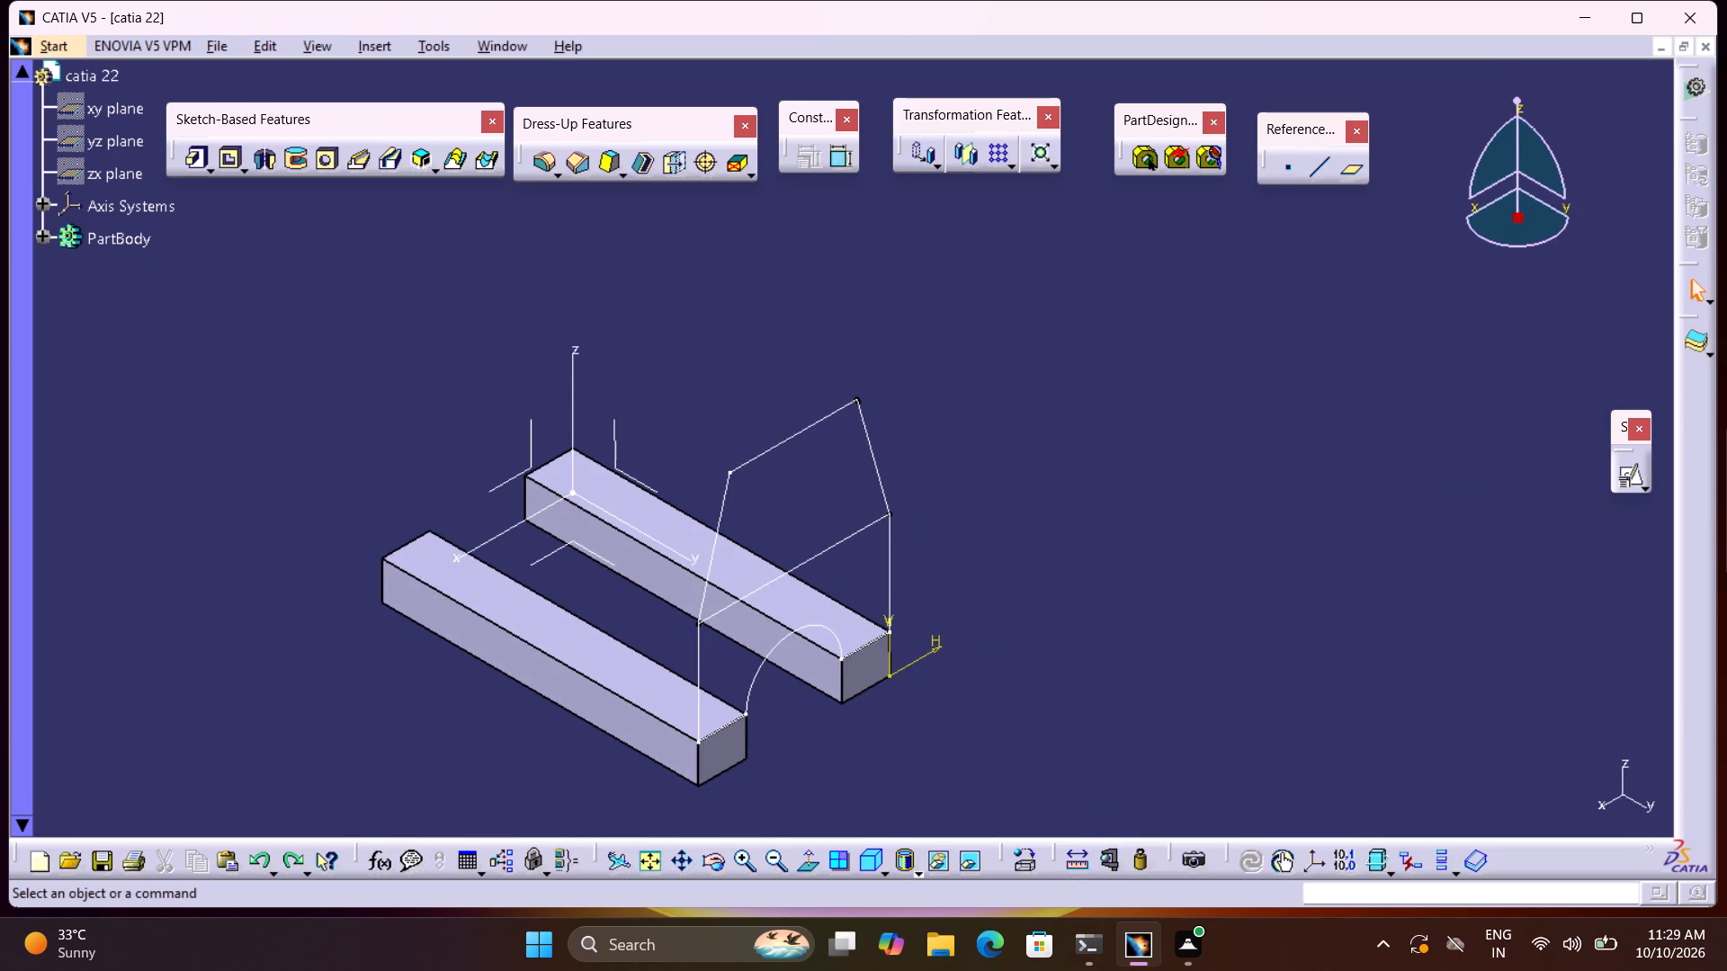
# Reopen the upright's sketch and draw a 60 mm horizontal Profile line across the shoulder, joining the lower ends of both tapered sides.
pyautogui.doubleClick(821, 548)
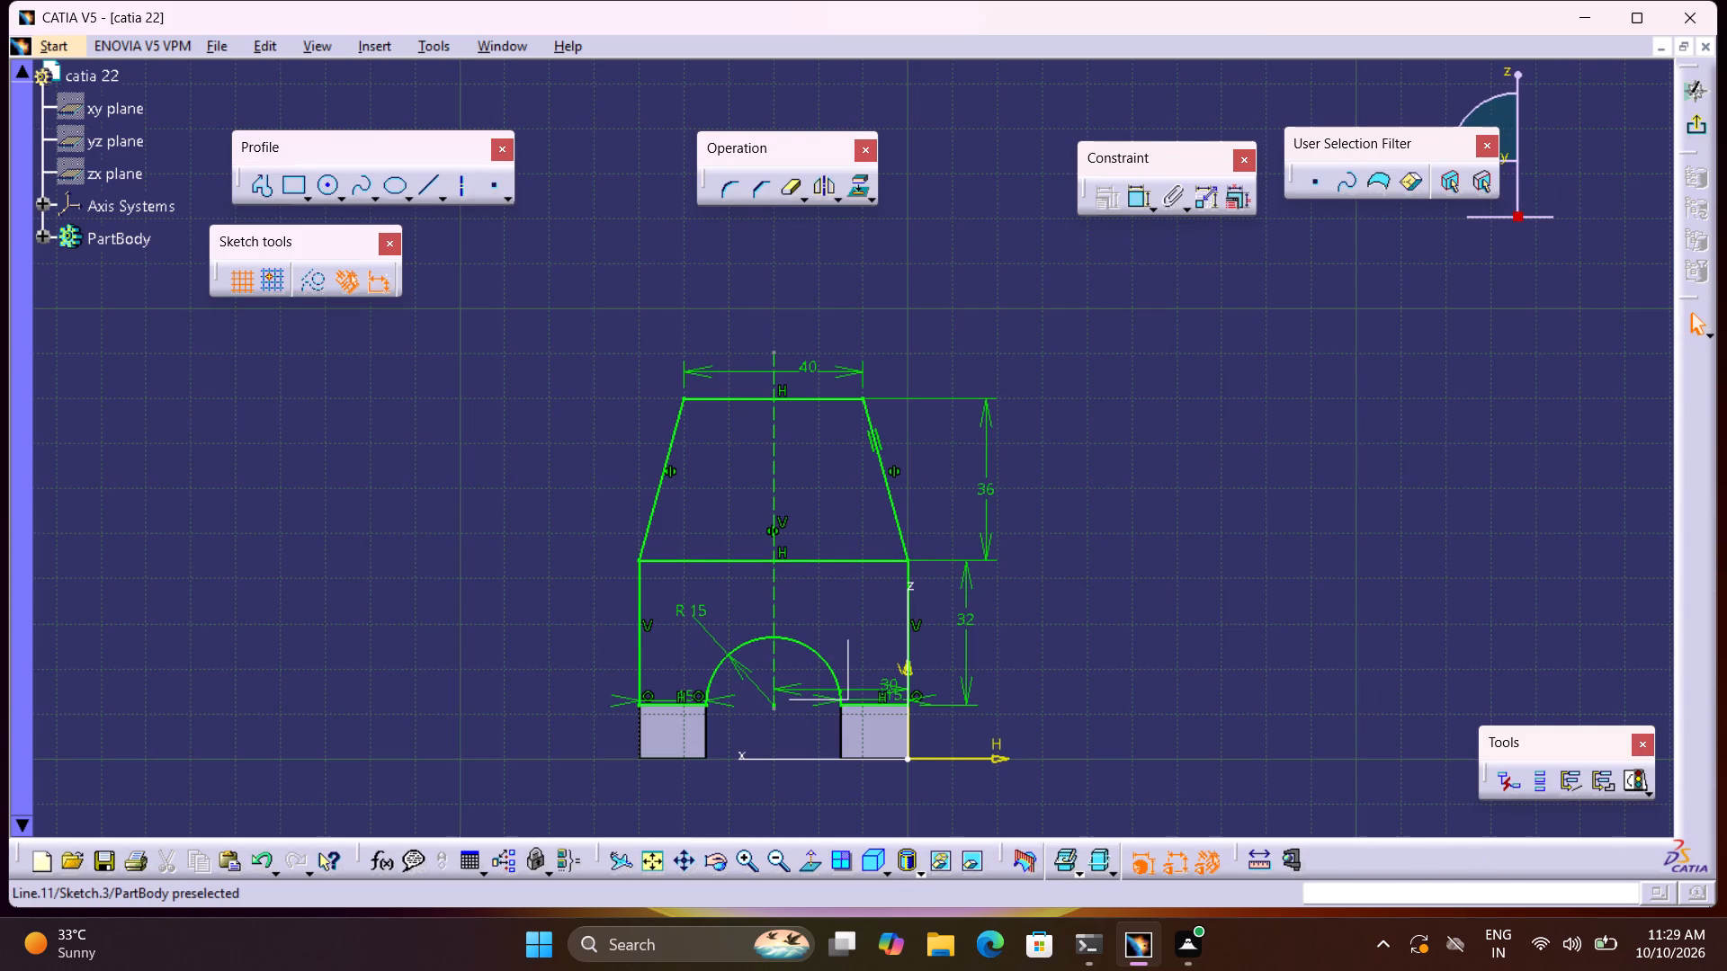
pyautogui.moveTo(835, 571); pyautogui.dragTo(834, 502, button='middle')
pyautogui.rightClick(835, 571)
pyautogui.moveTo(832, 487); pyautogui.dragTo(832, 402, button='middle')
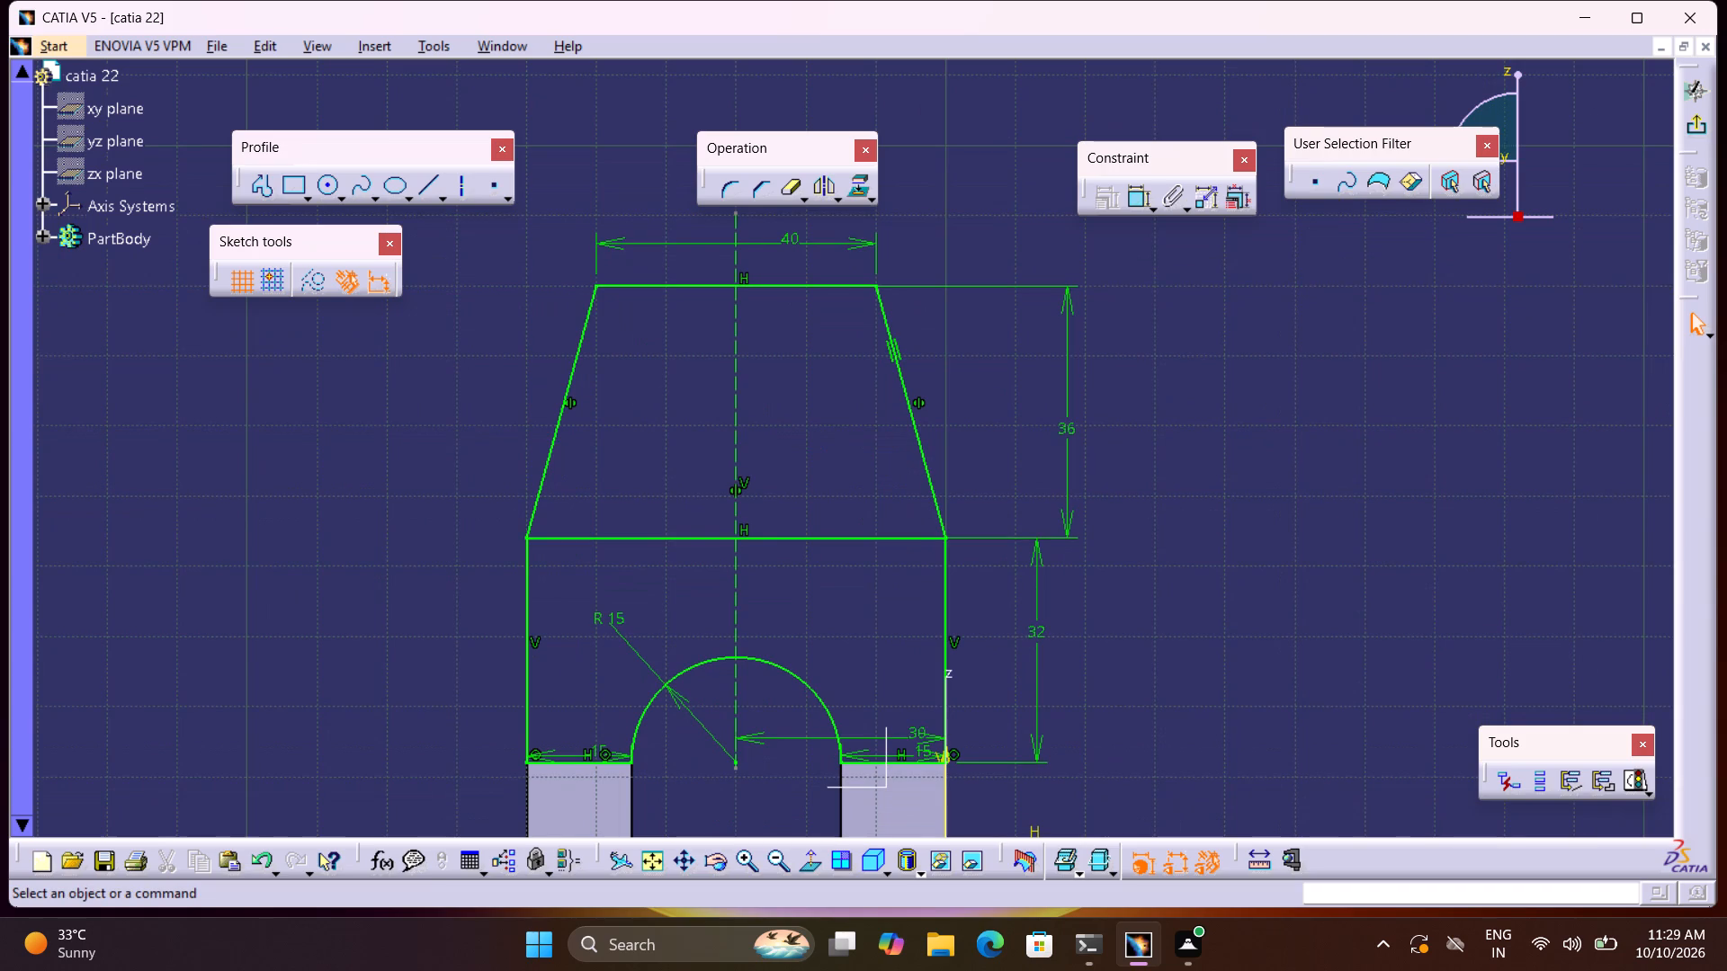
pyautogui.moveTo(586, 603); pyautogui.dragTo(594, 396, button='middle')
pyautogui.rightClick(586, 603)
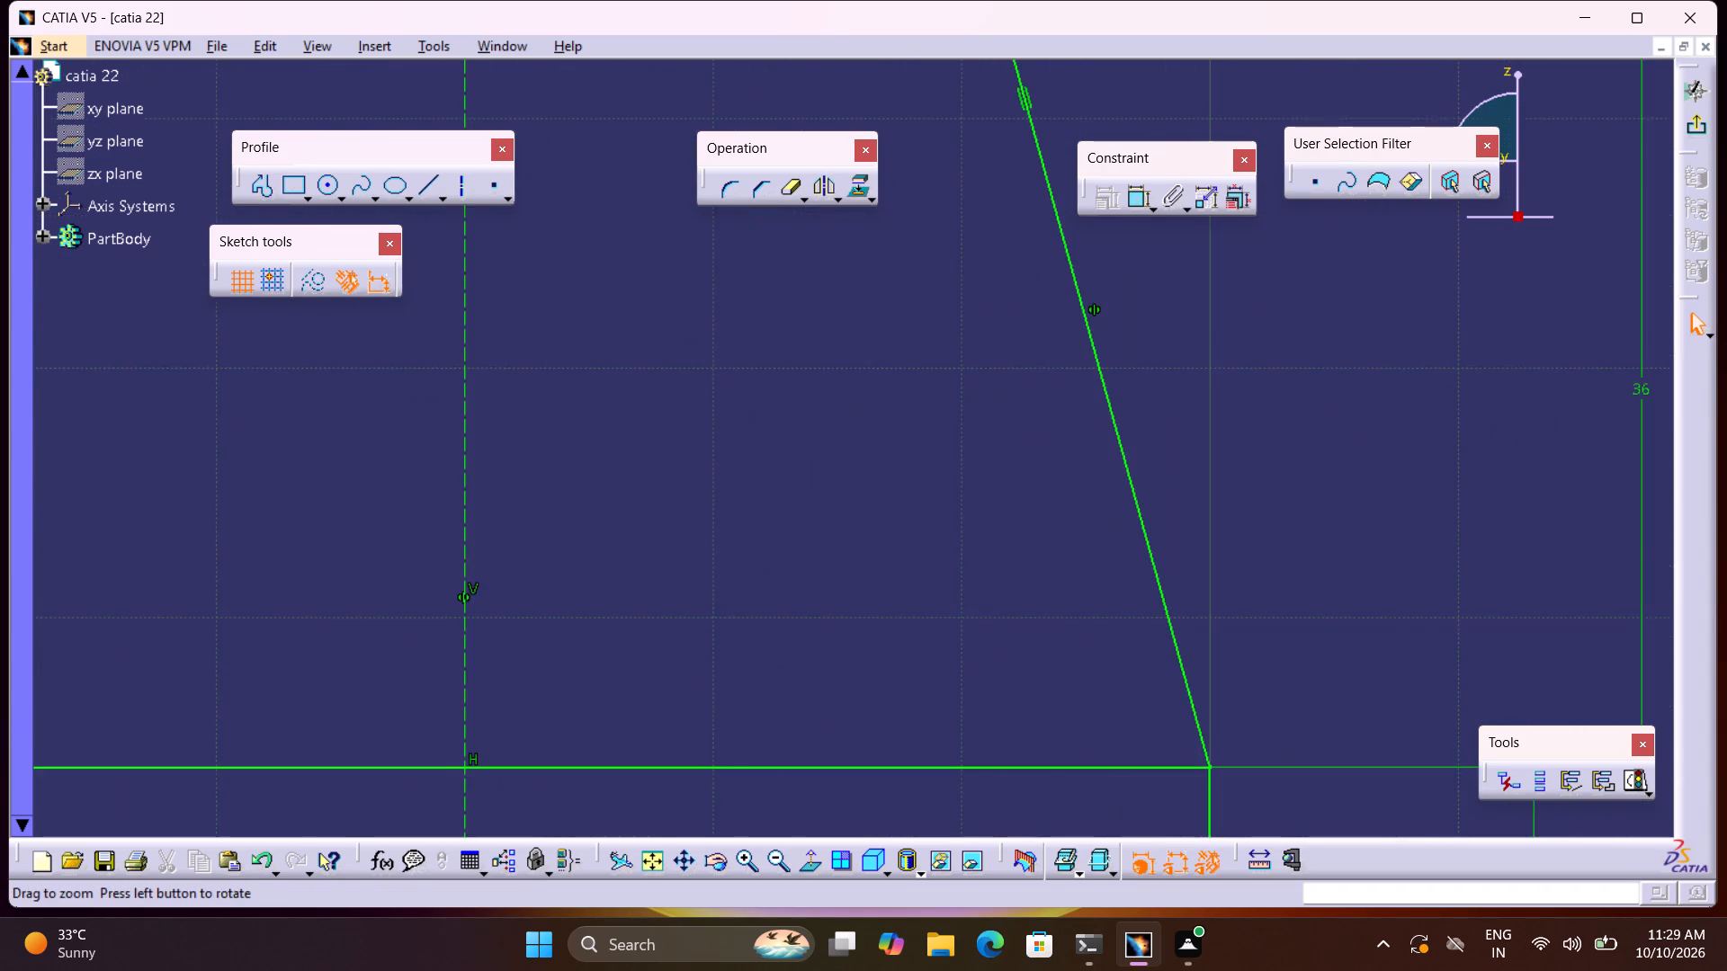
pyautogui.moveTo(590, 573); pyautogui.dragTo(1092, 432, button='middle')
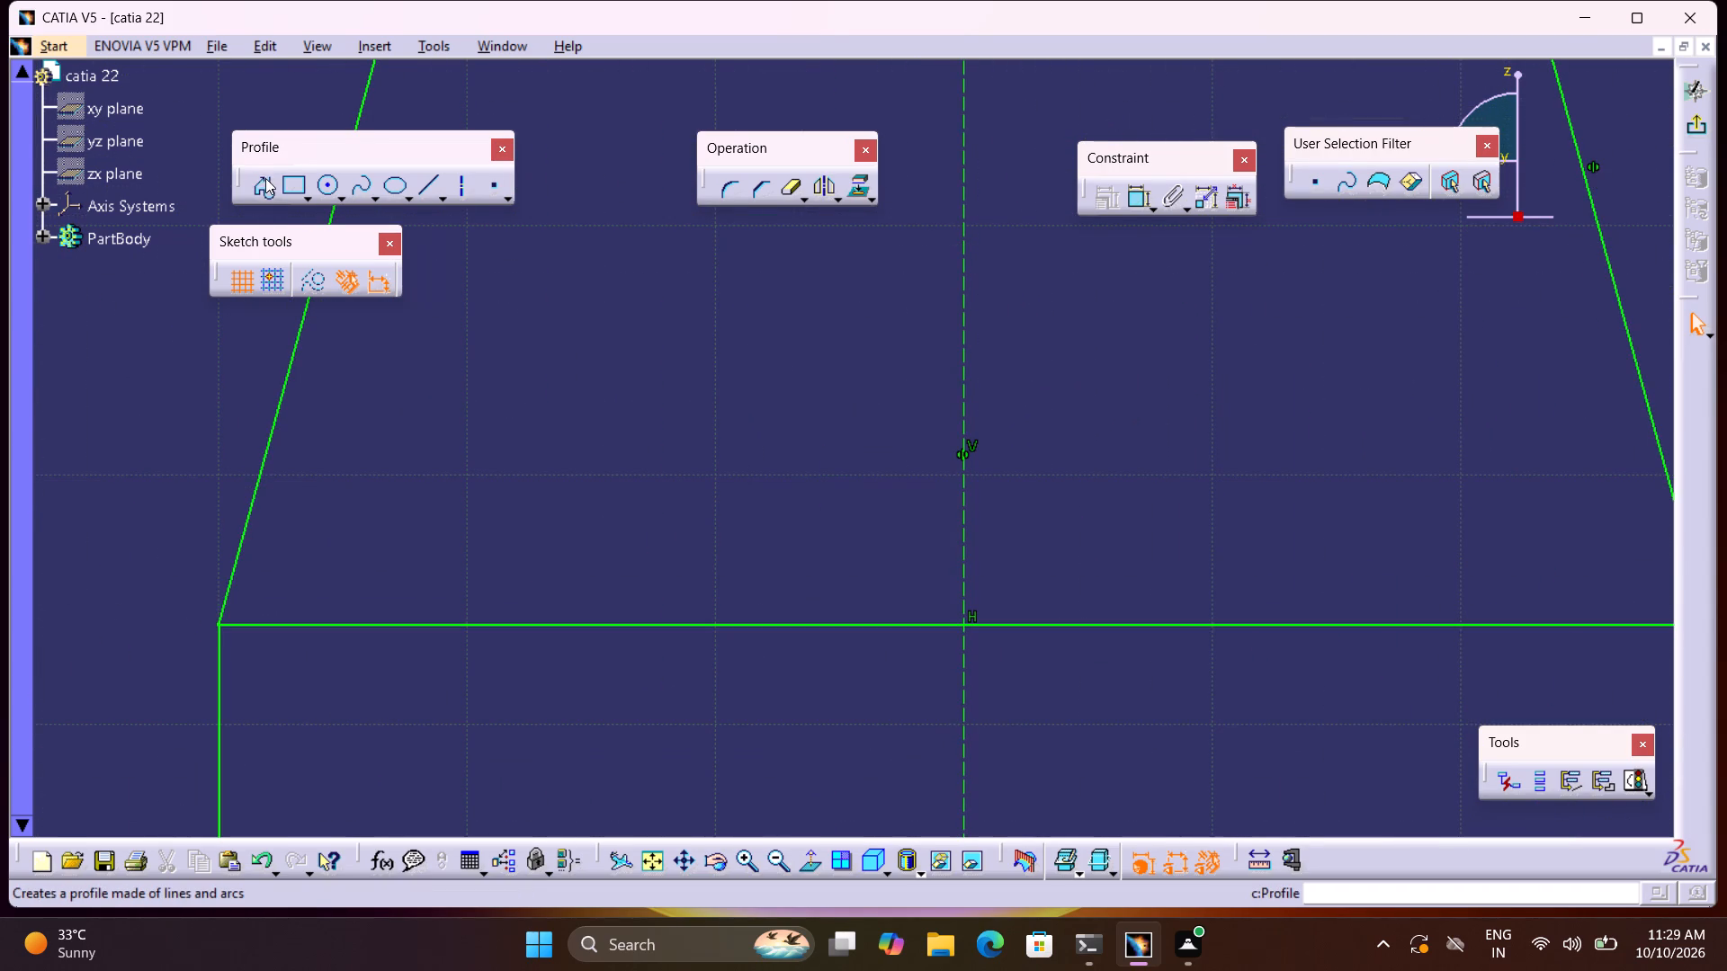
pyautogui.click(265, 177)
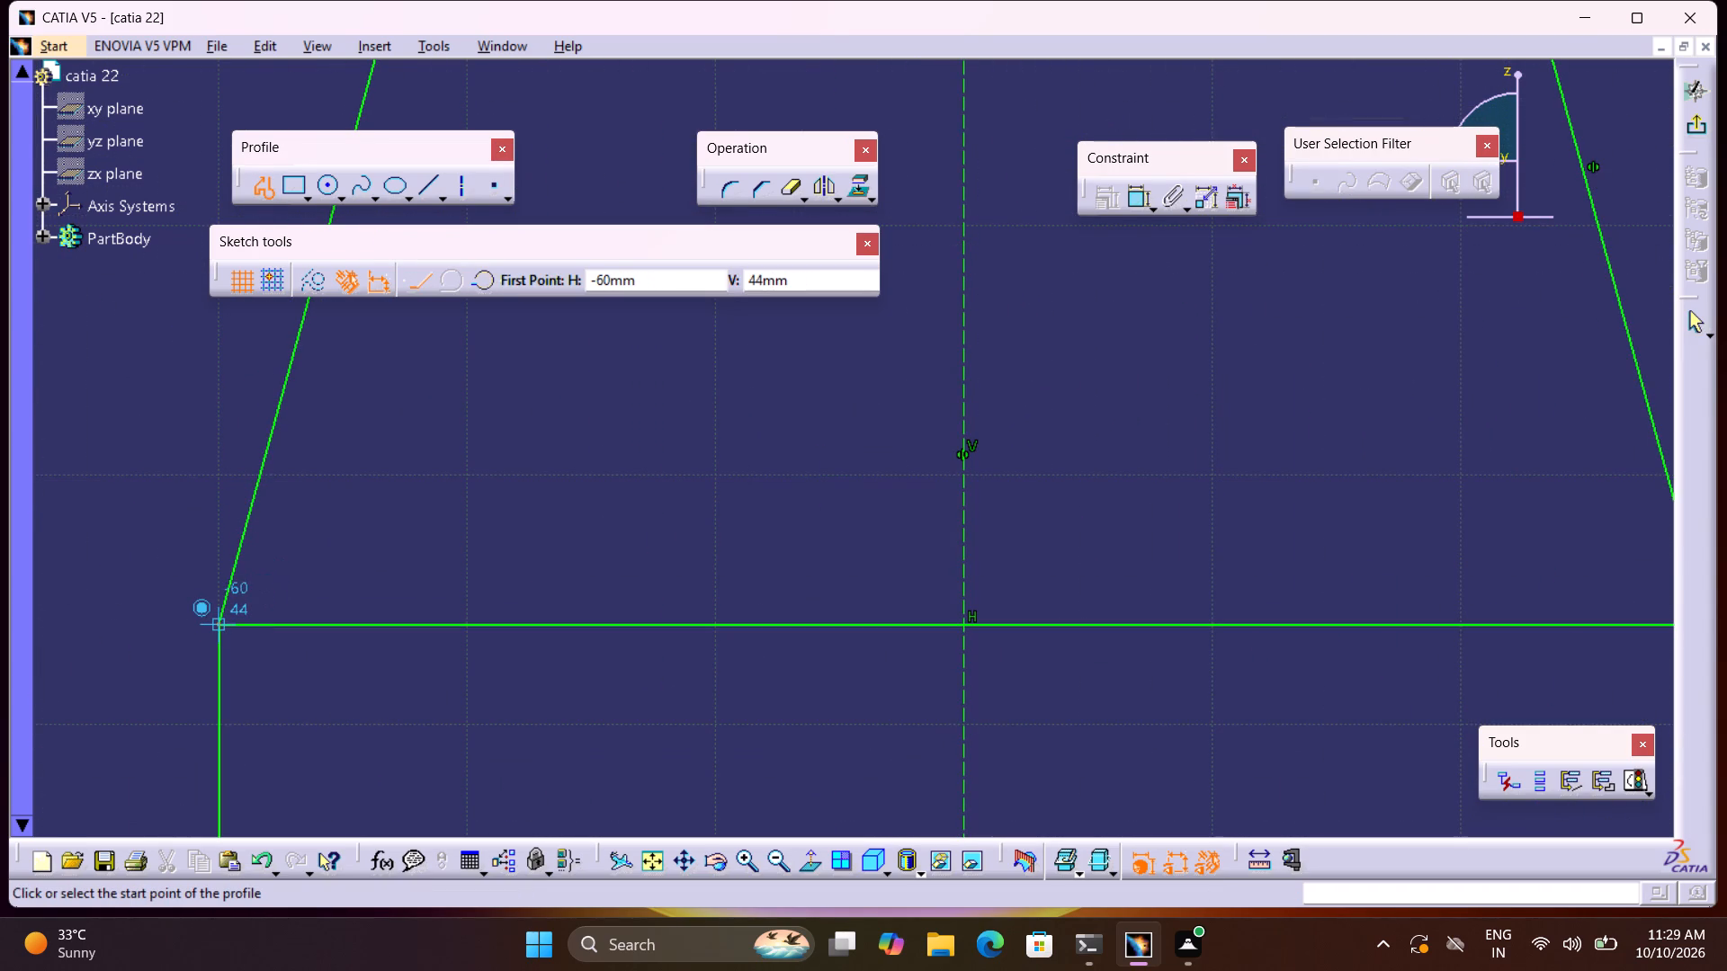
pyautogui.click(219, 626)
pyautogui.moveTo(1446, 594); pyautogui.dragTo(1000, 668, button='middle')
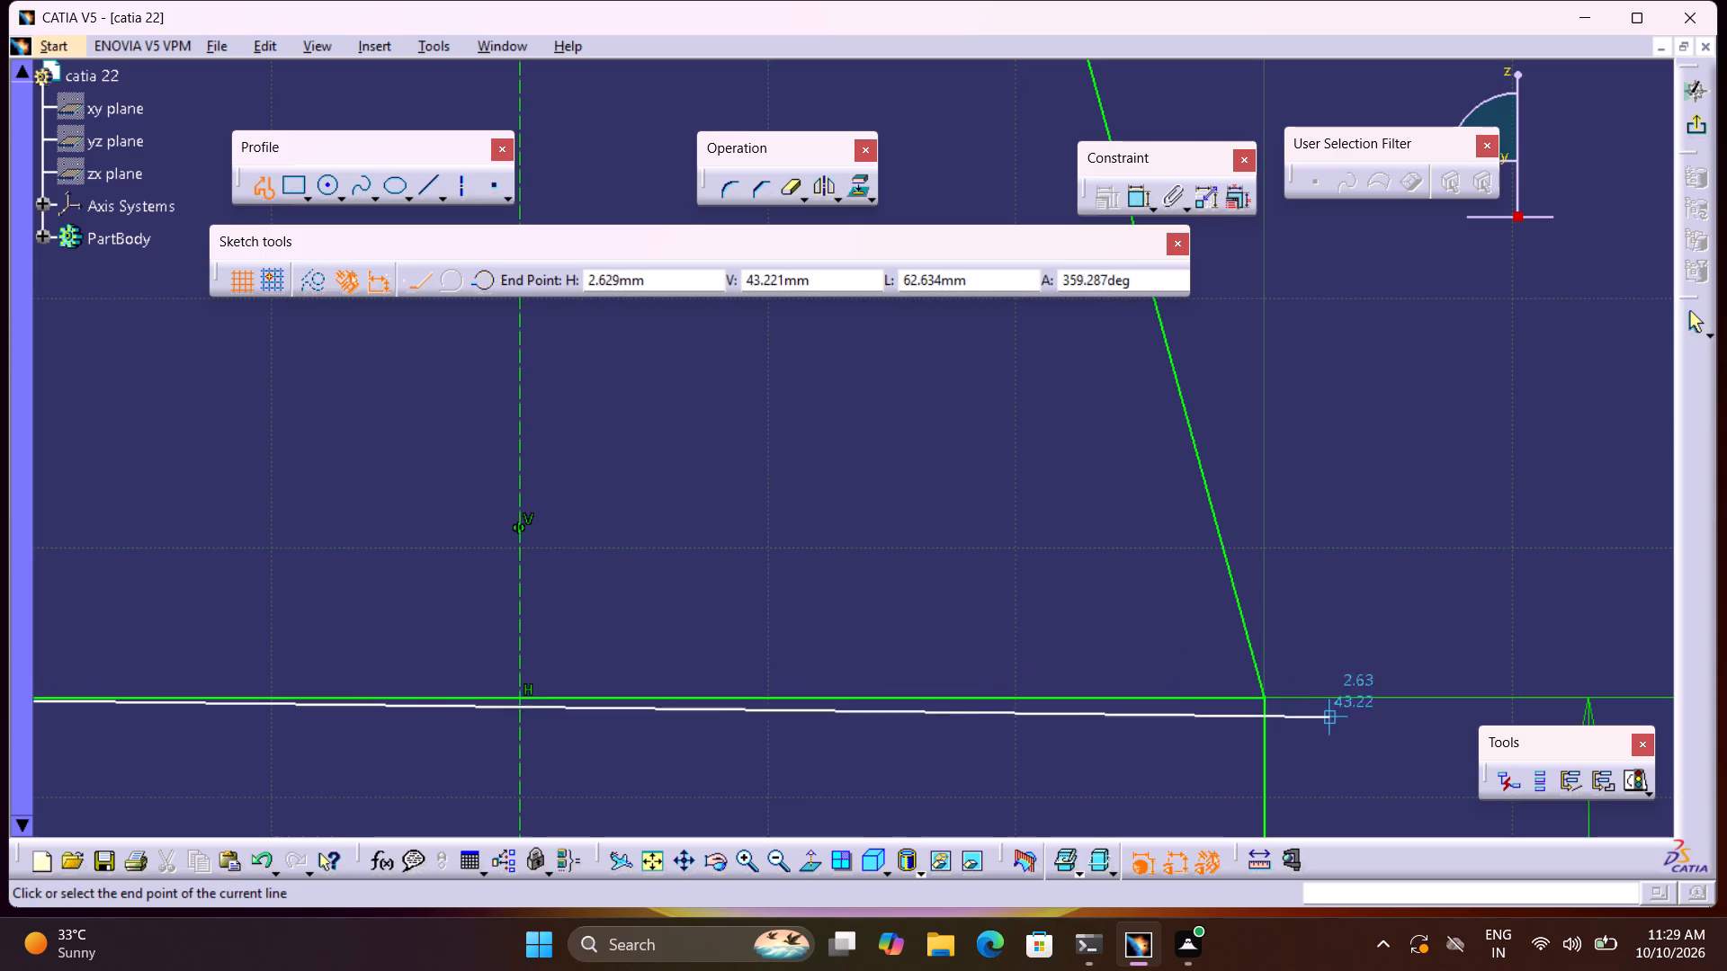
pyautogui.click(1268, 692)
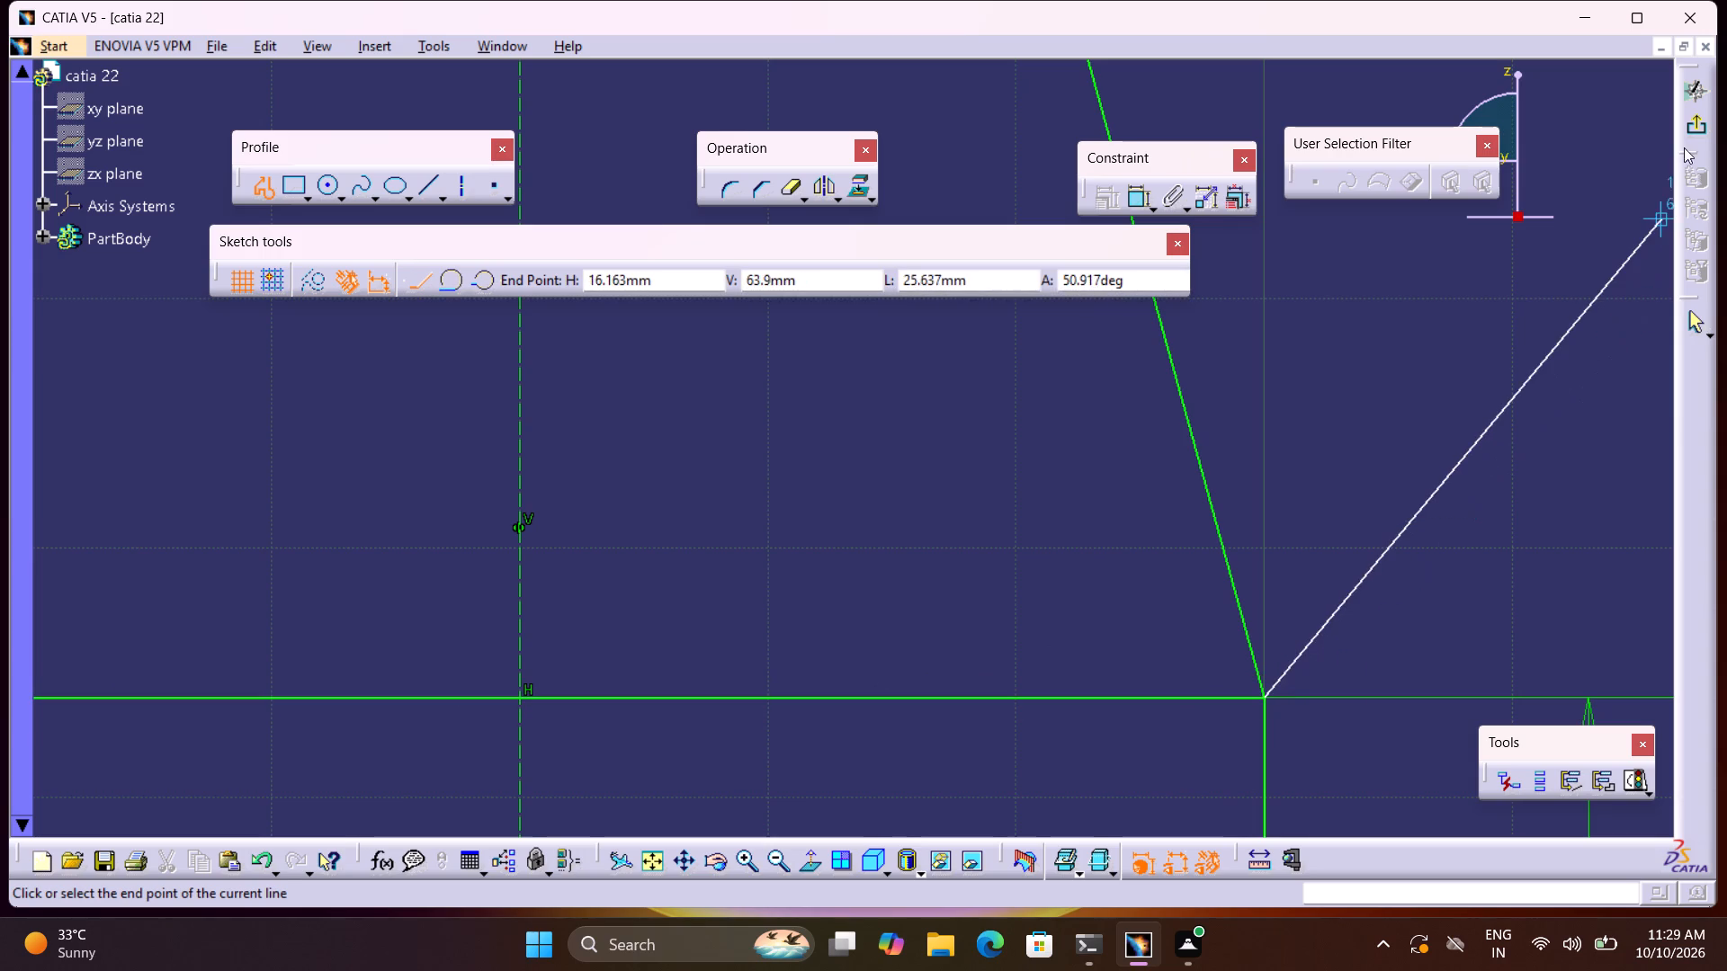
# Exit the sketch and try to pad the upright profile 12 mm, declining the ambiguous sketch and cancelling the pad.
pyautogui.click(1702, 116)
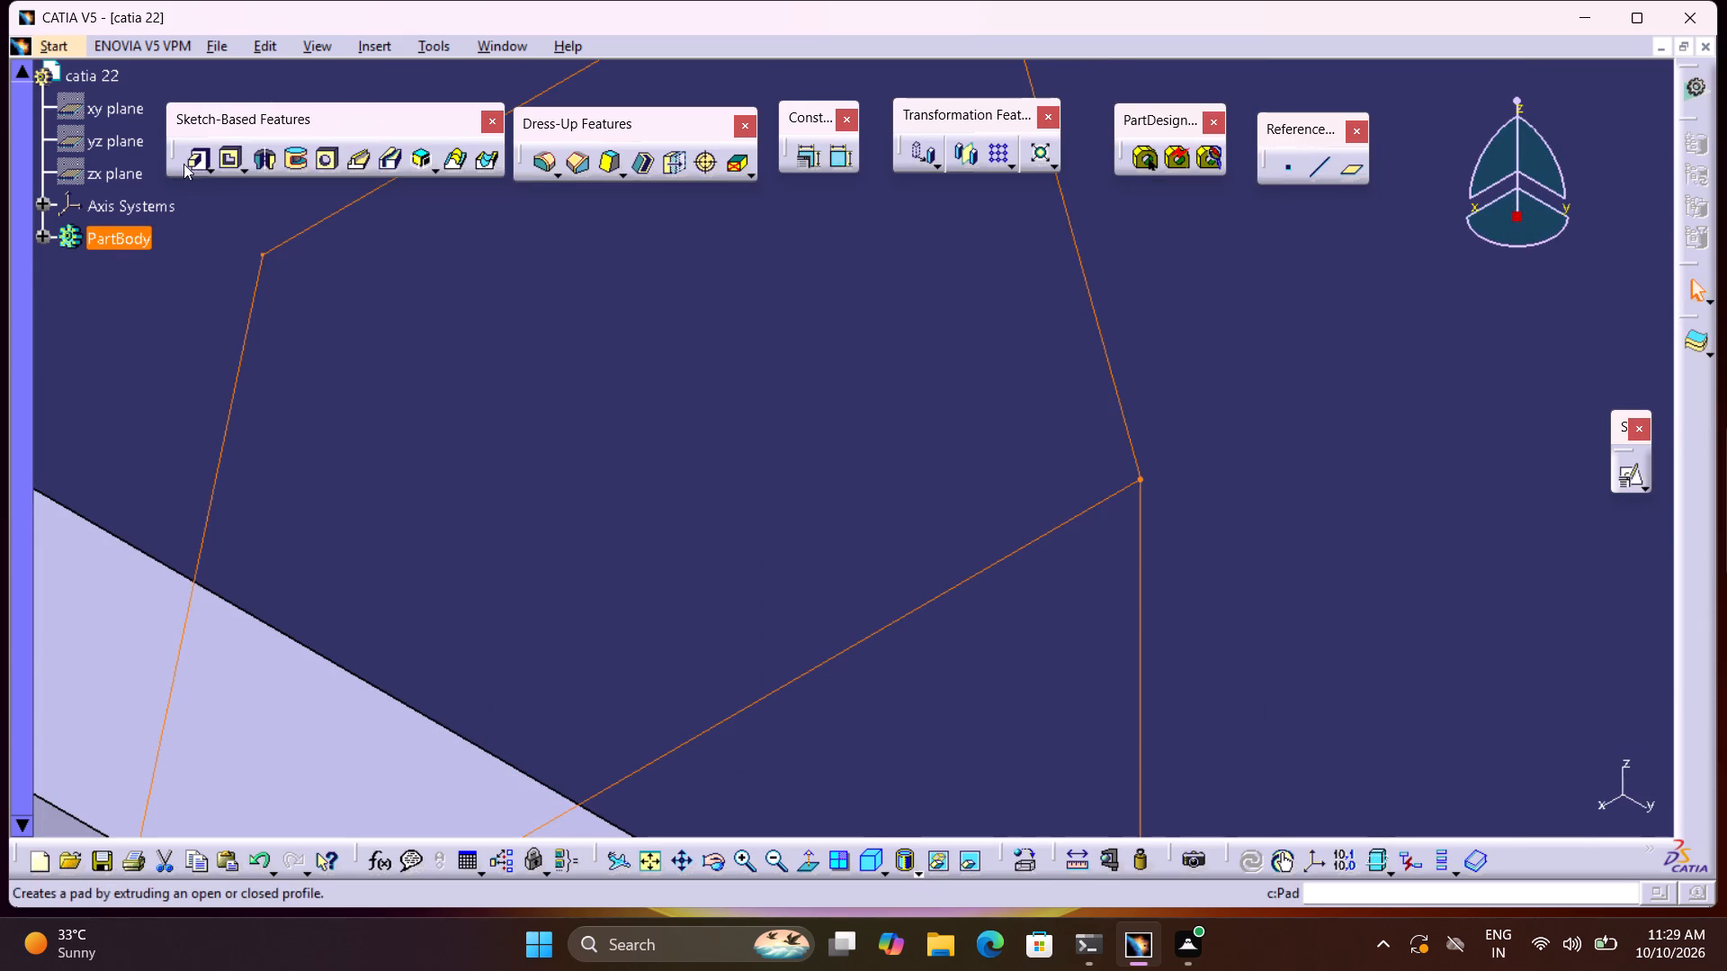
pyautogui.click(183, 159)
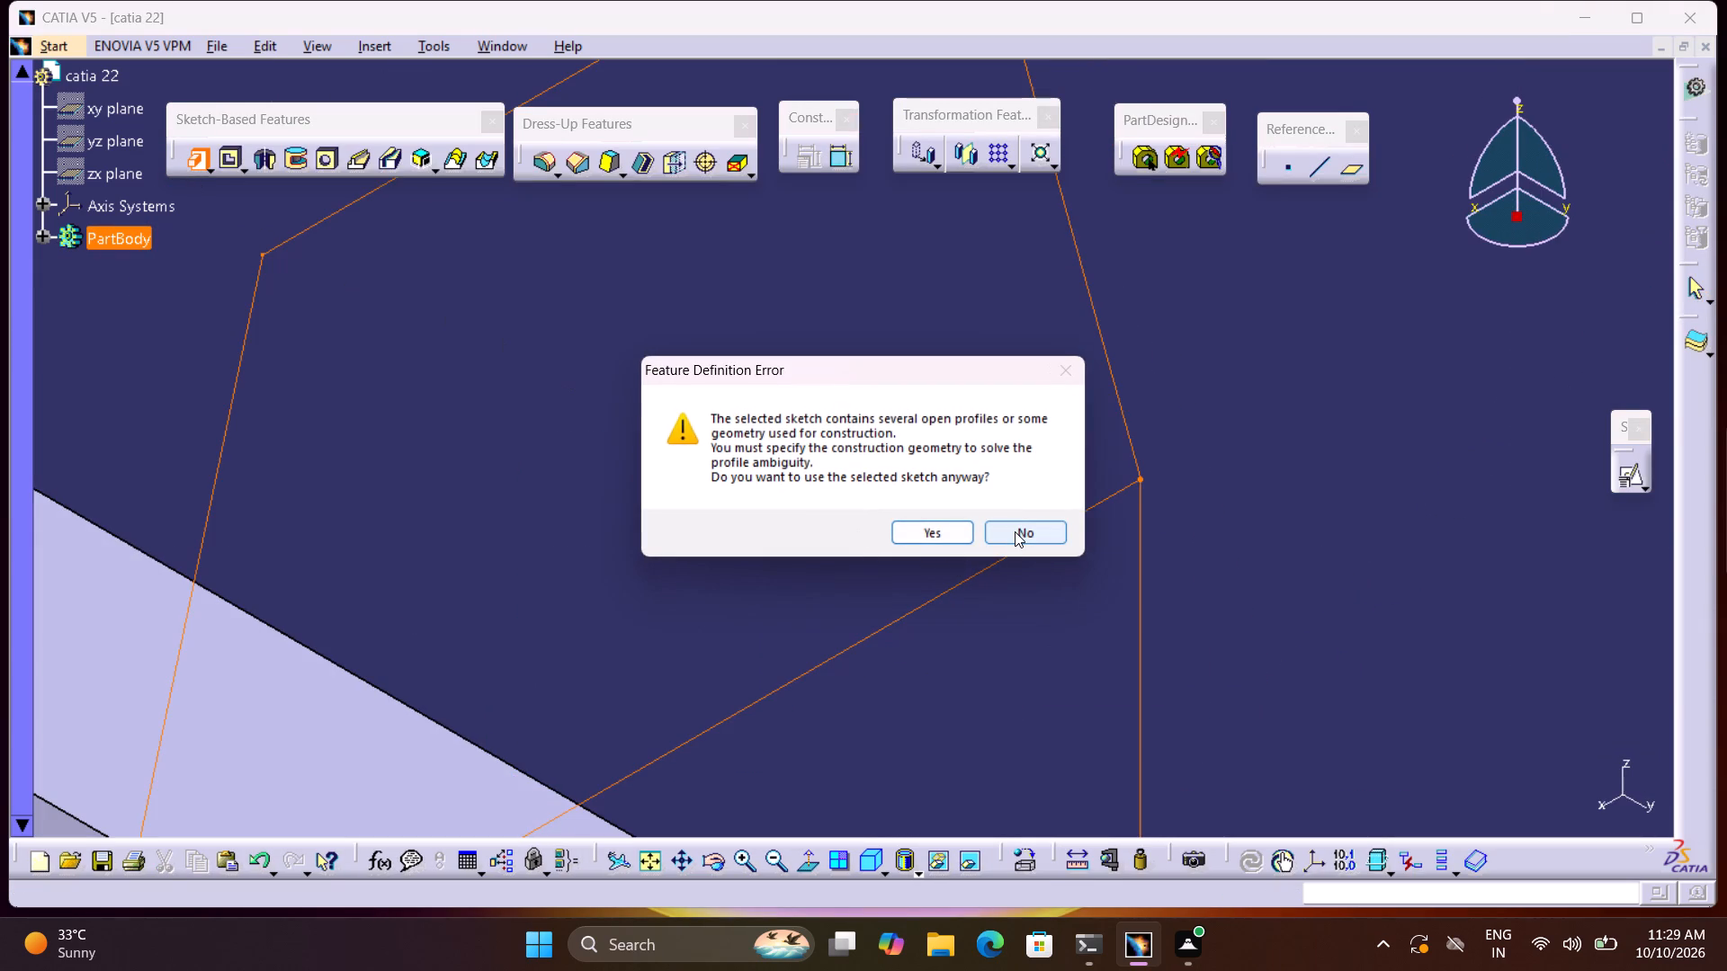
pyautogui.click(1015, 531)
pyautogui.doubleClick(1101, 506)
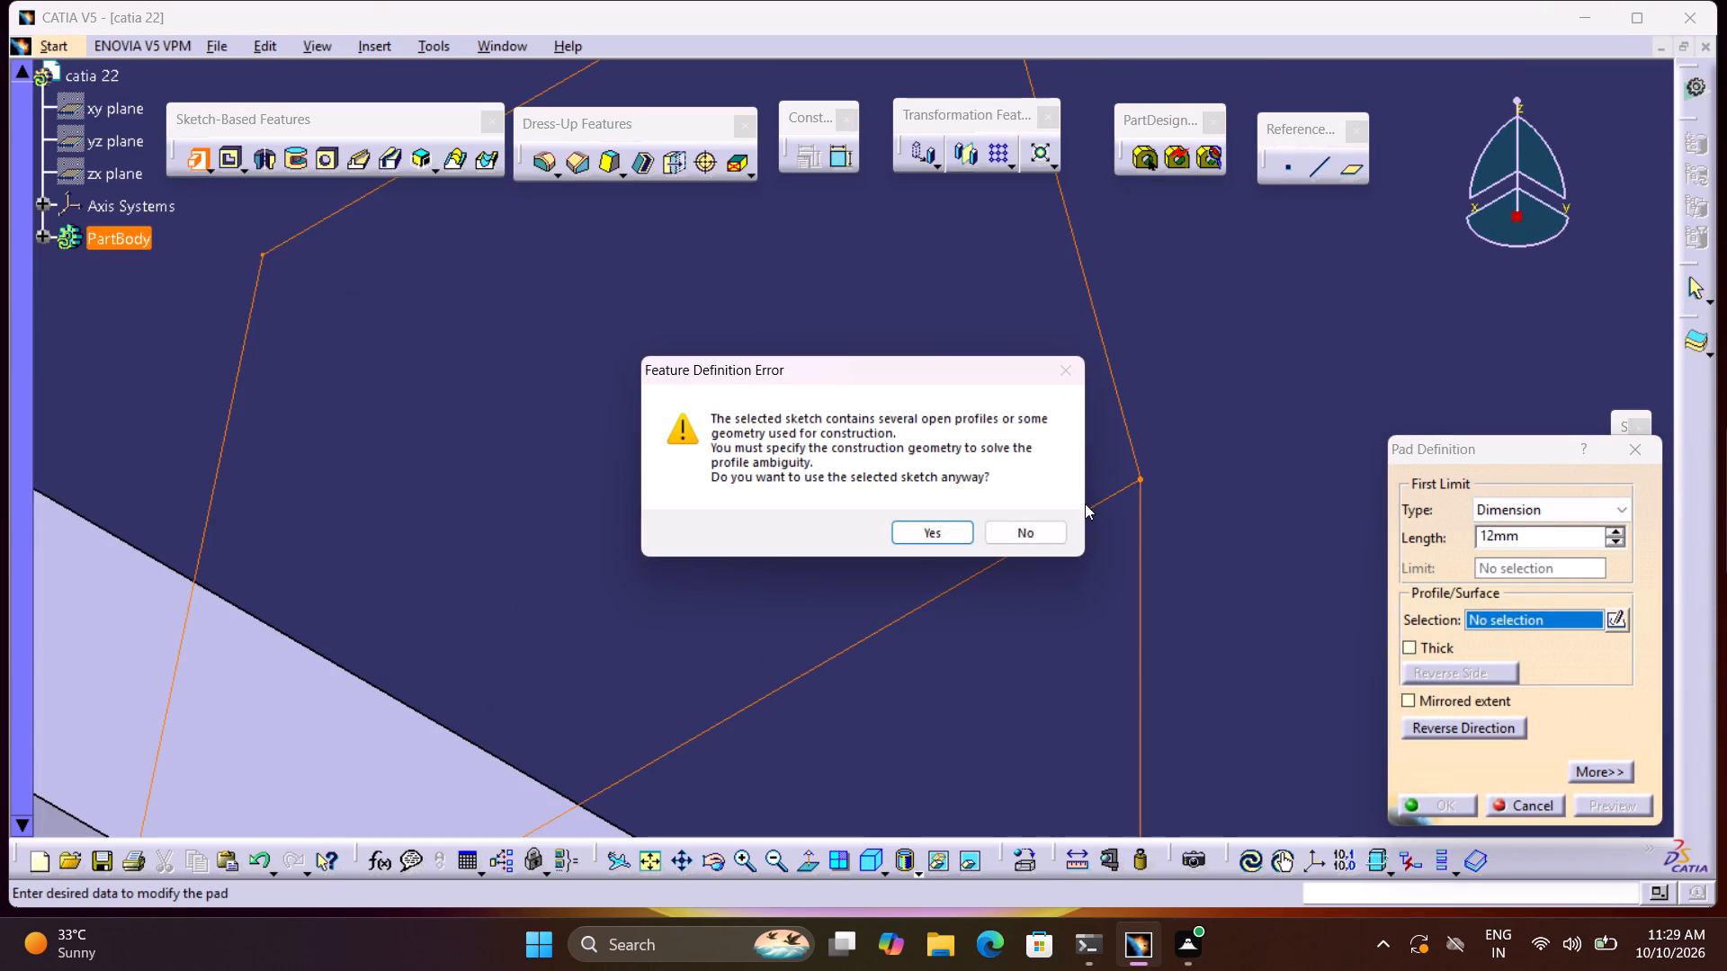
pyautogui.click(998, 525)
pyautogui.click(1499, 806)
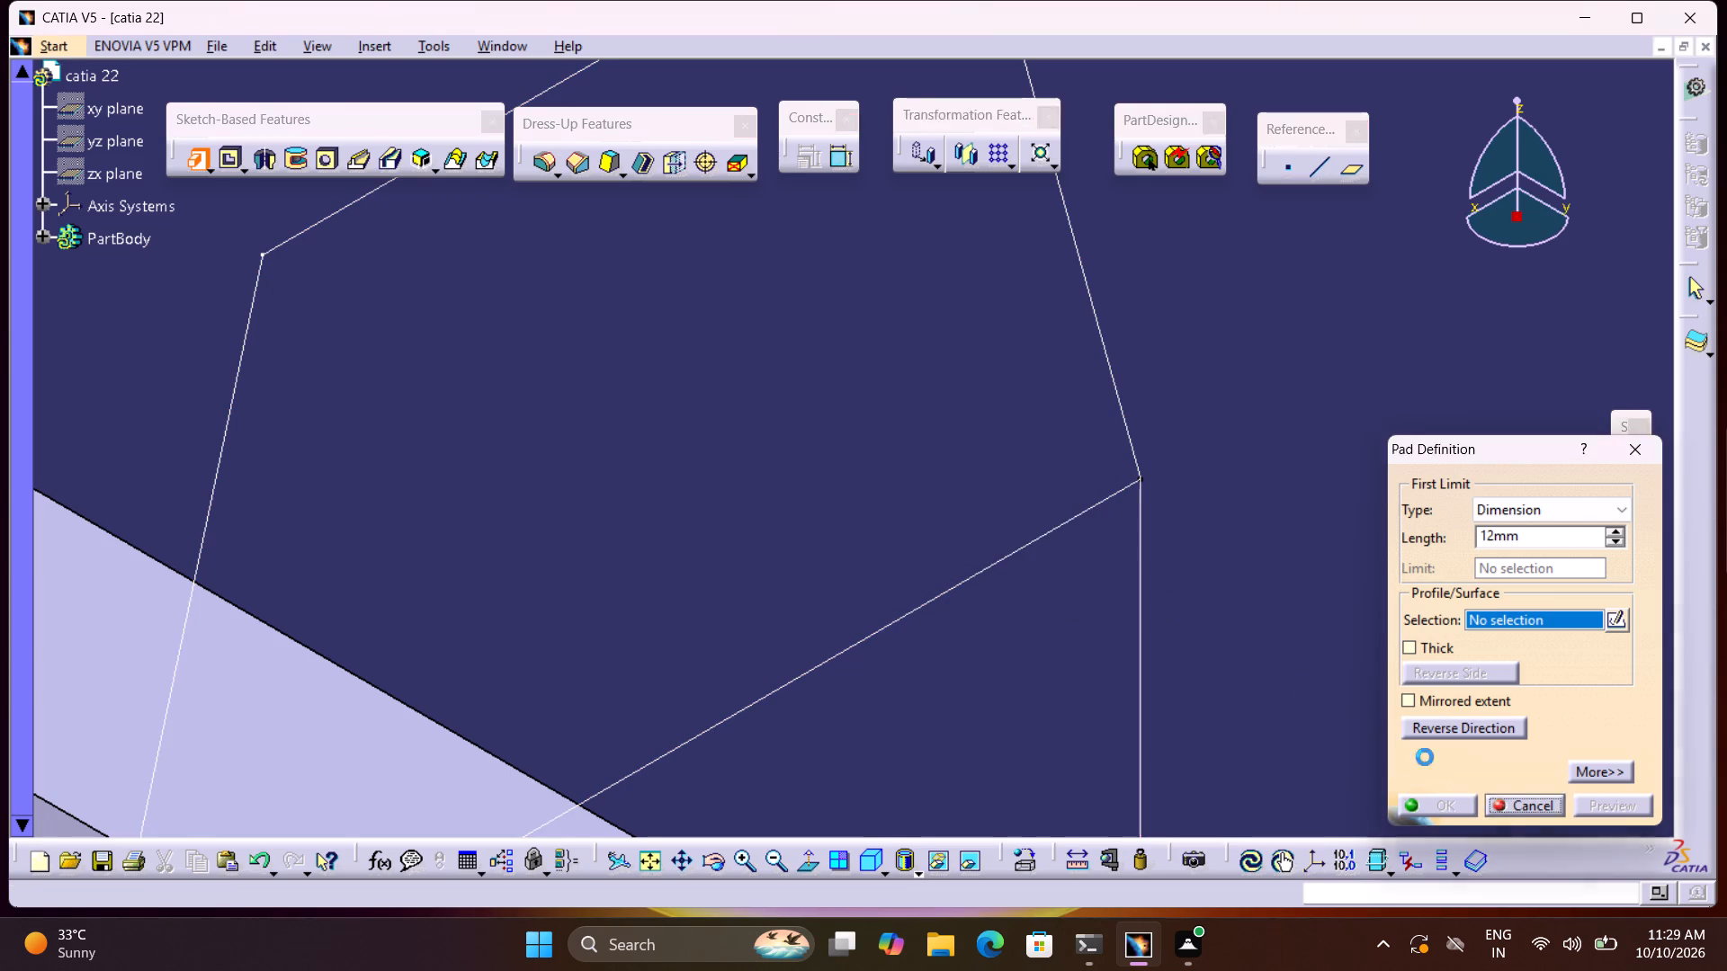
# Reopen the upright's sketch and delete the overlapping horizontal lines across the shoulder, between the tapered and vertical sides.
pyautogui.doubleClick(1131, 479)
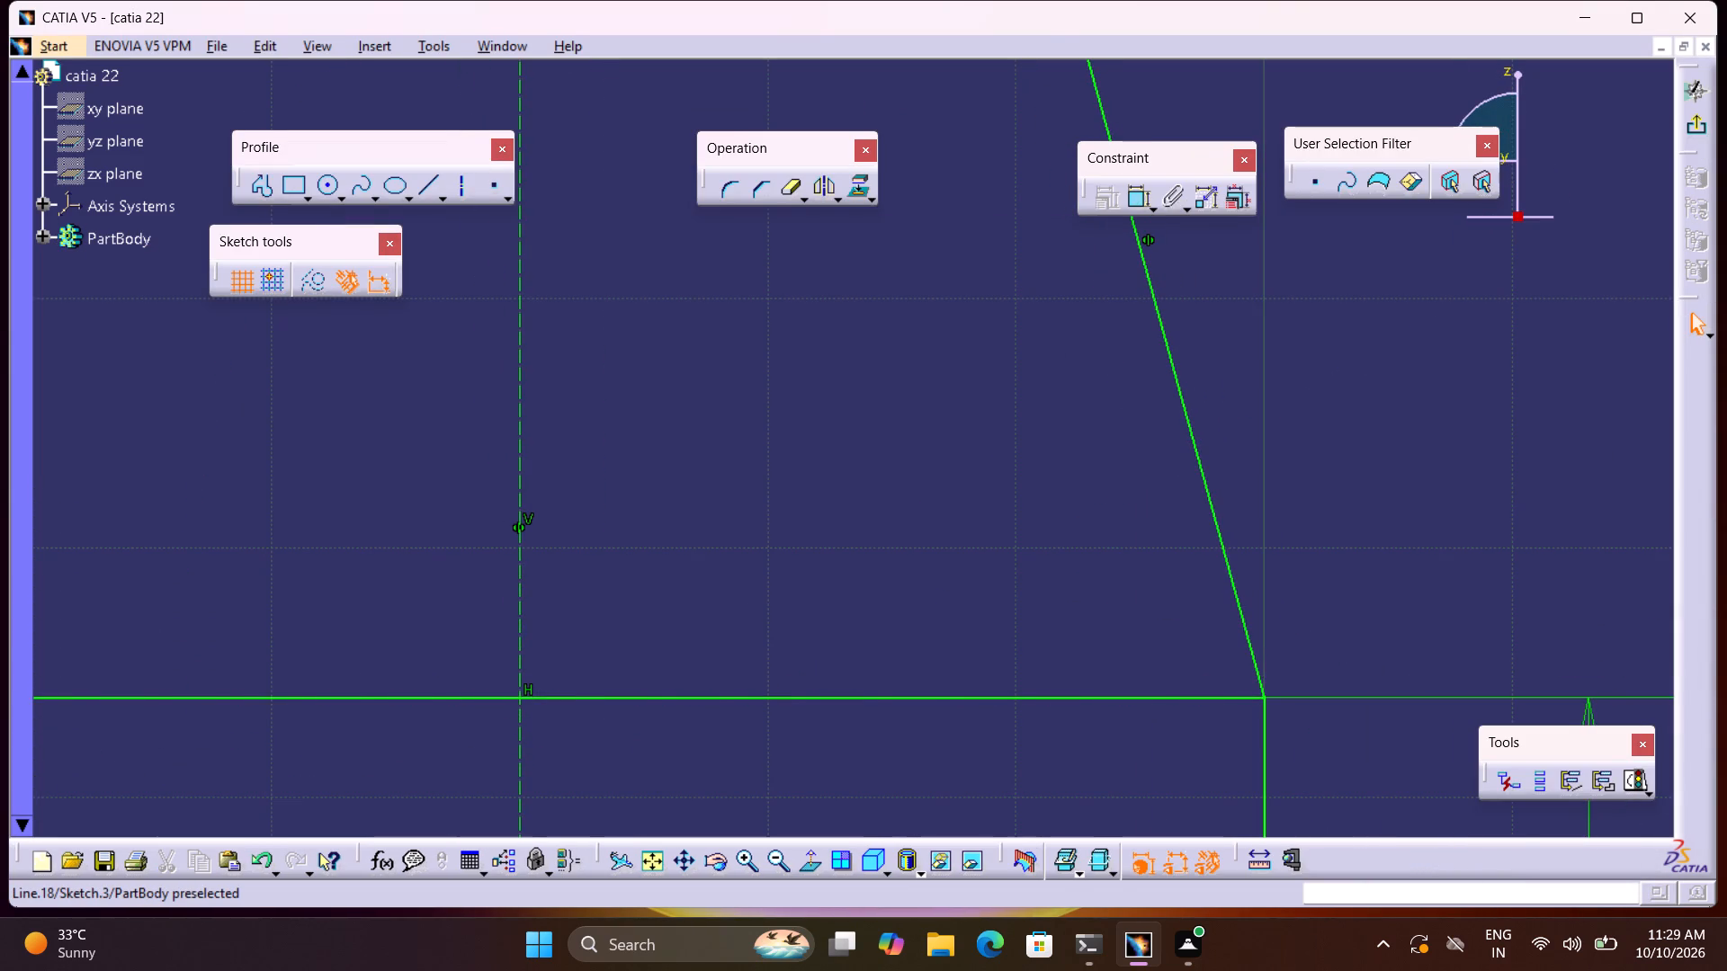
pyautogui.click(1099, 700)
pyautogui.rightClick(1099, 695)
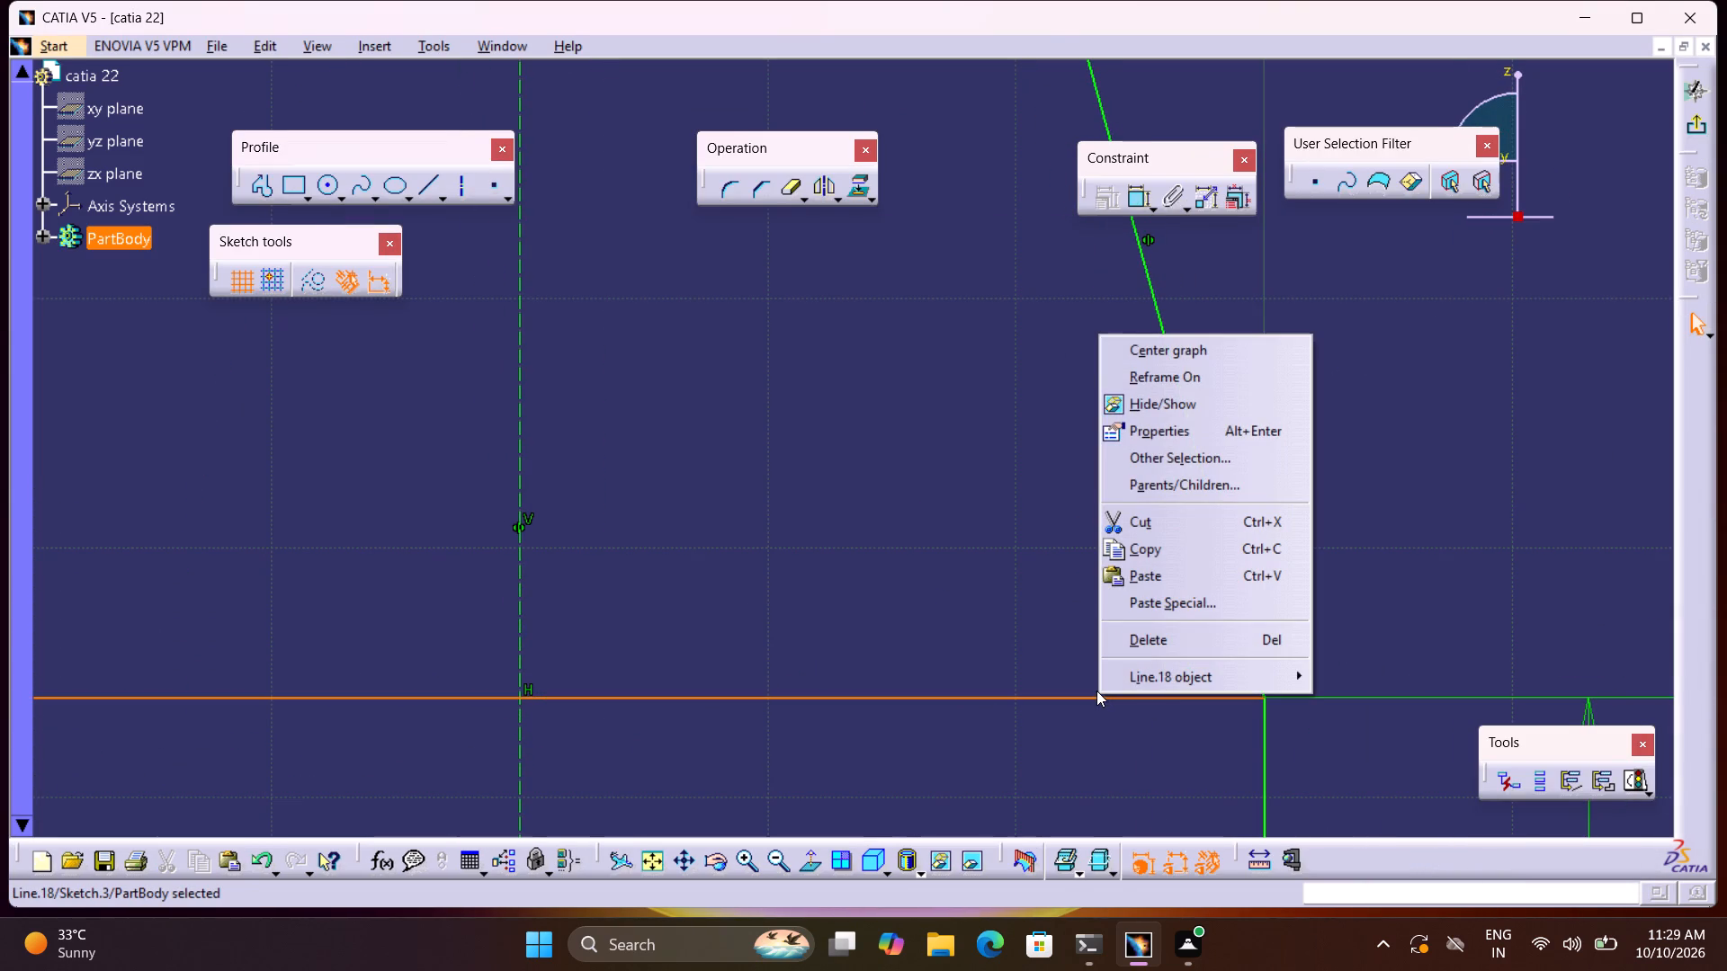
pyautogui.middleClick(1096, 690)
pyautogui.rightClick(1096, 690)
pyautogui.middleClick(1096, 690)
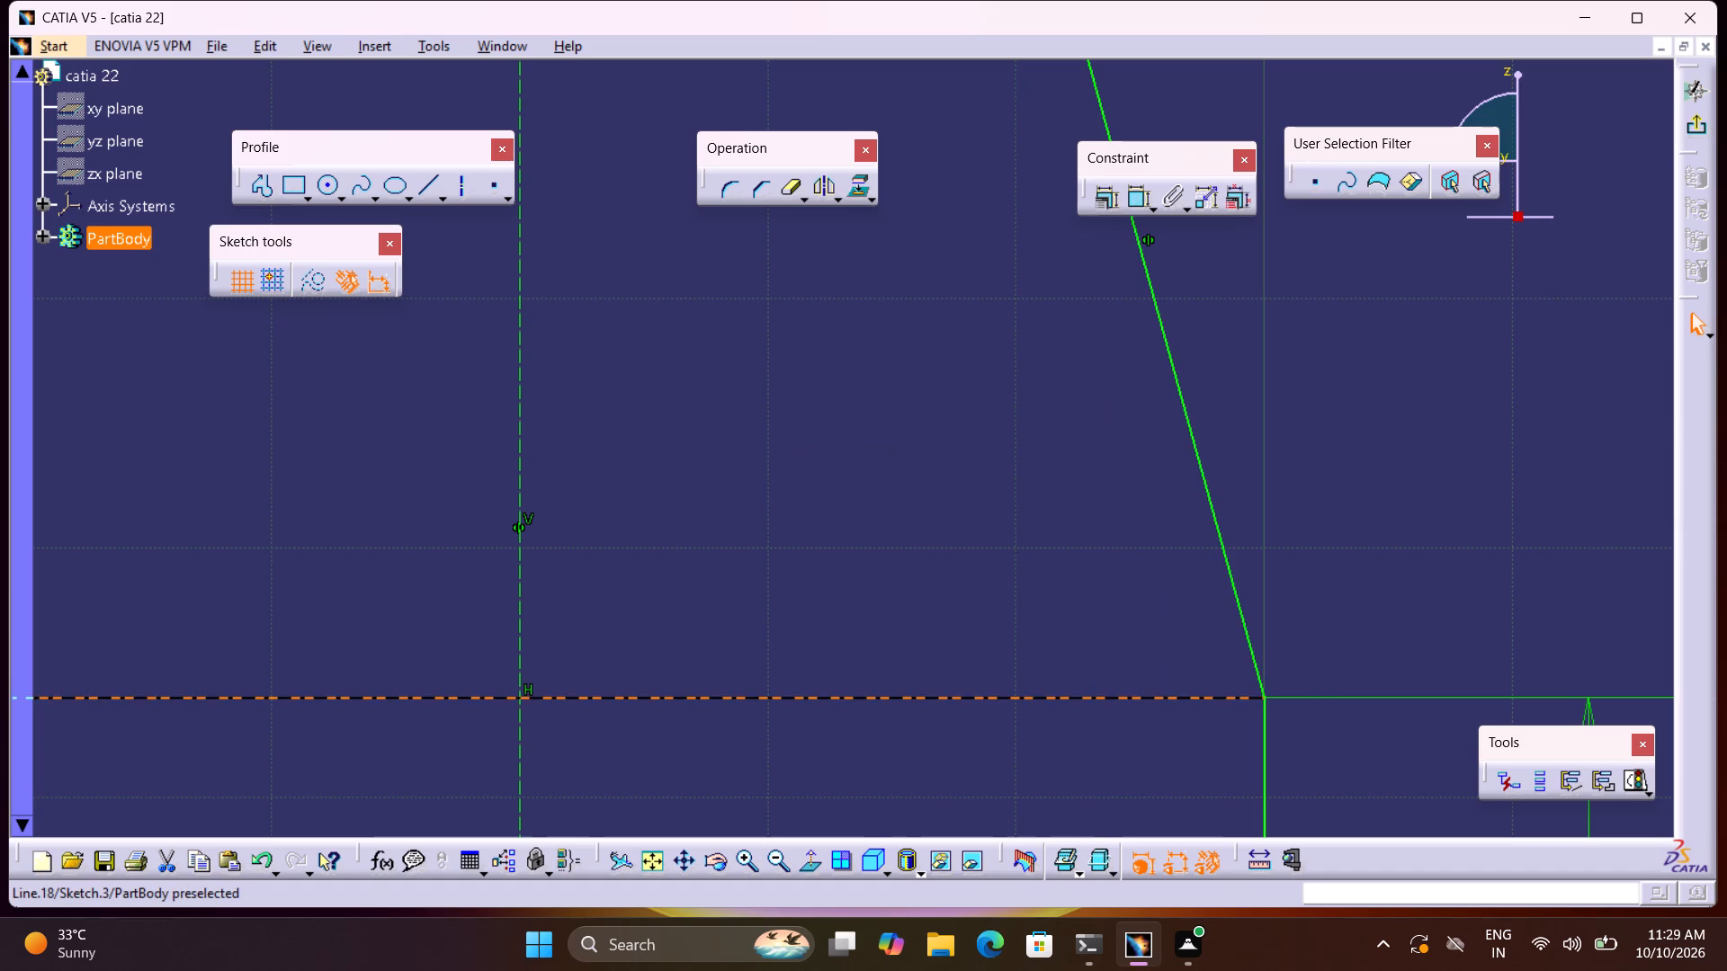
pyautogui.rightClick(1096, 694)
pyautogui.middleClick(1096, 695)
pyautogui.middleClick(1096, 695)
pyautogui.moveTo(1096, 695); pyautogui.dragTo(1105, 740, button='middle')
pyautogui.rightClick(1096, 695)
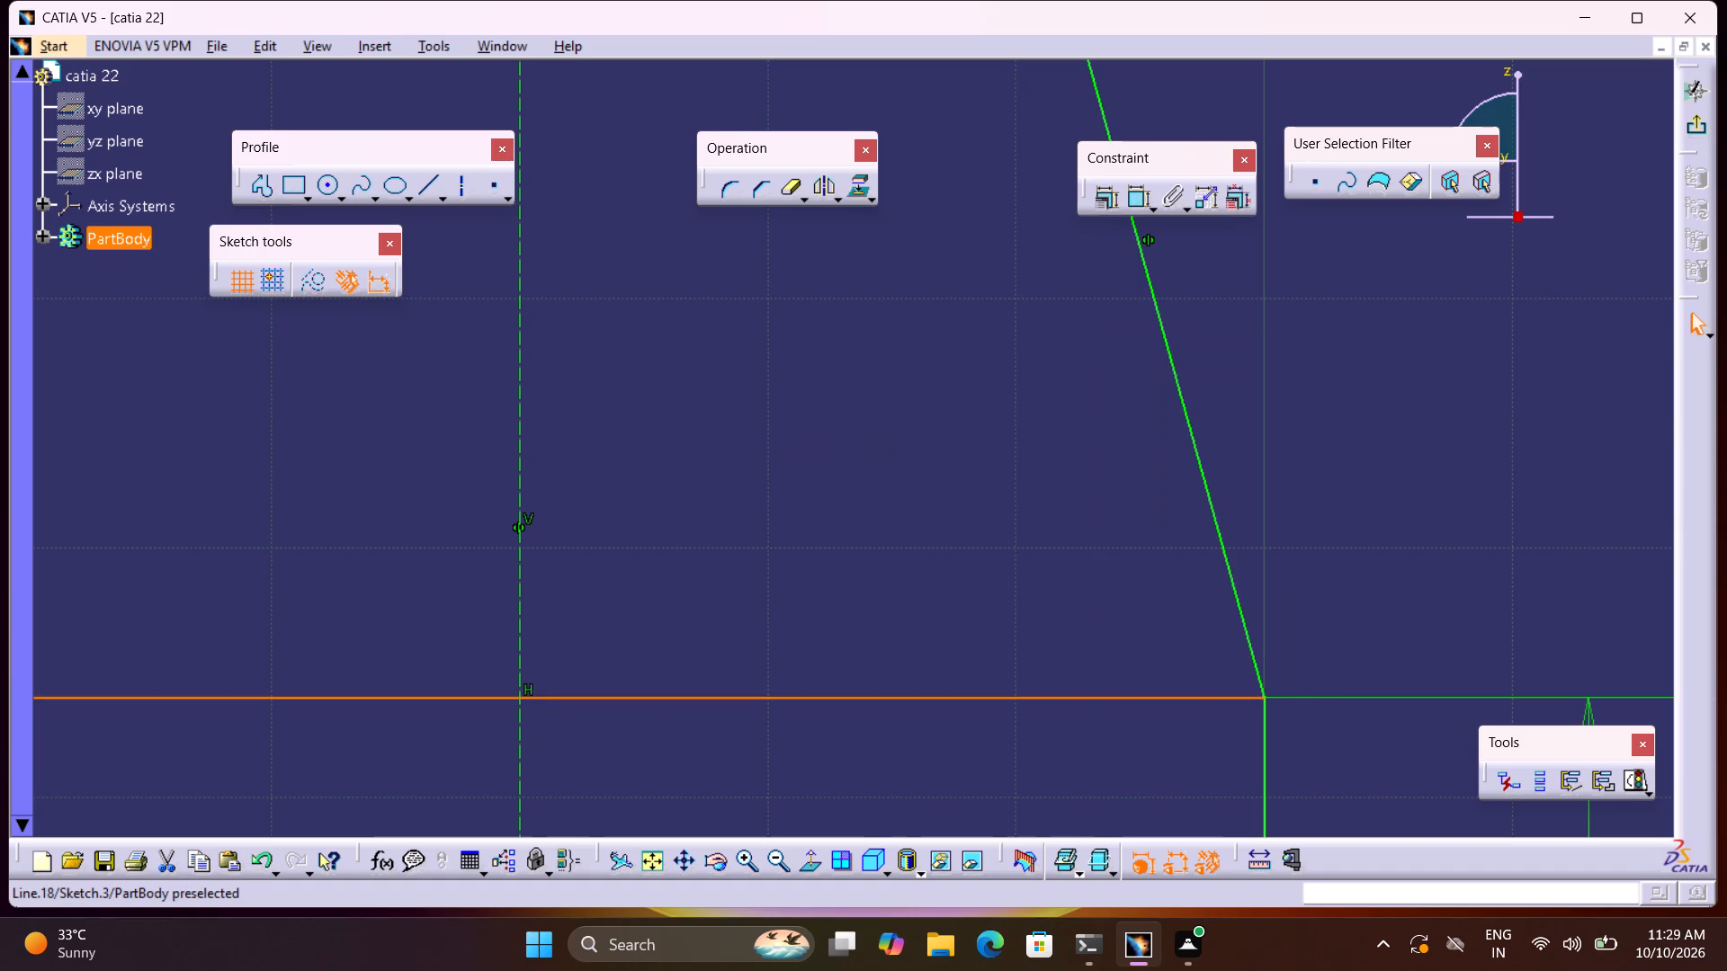
pyautogui.moveTo(1105, 740); pyautogui.dragTo(1107, 749, button='middle')
pyautogui.moveTo(1000, 580); pyautogui.dragTo(1004, 741, button='middle')
pyautogui.rightClick(1001, 590)
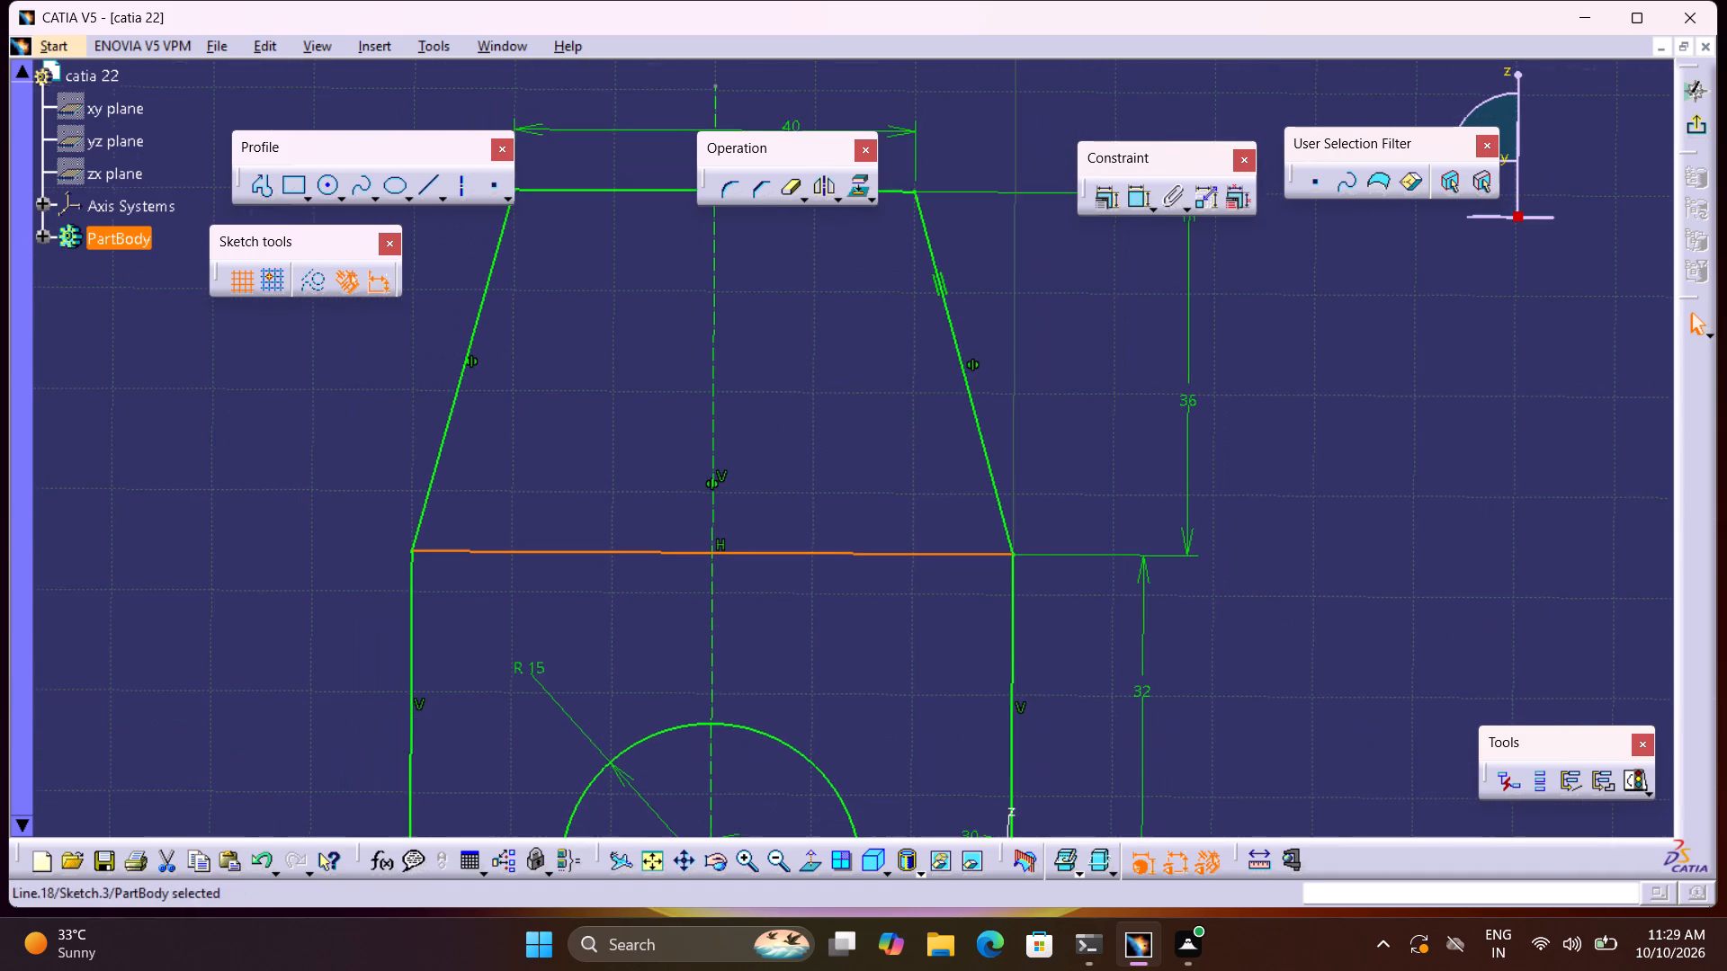
pyautogui.middleClick(1003, 743)
pyautogui.press('Delete')
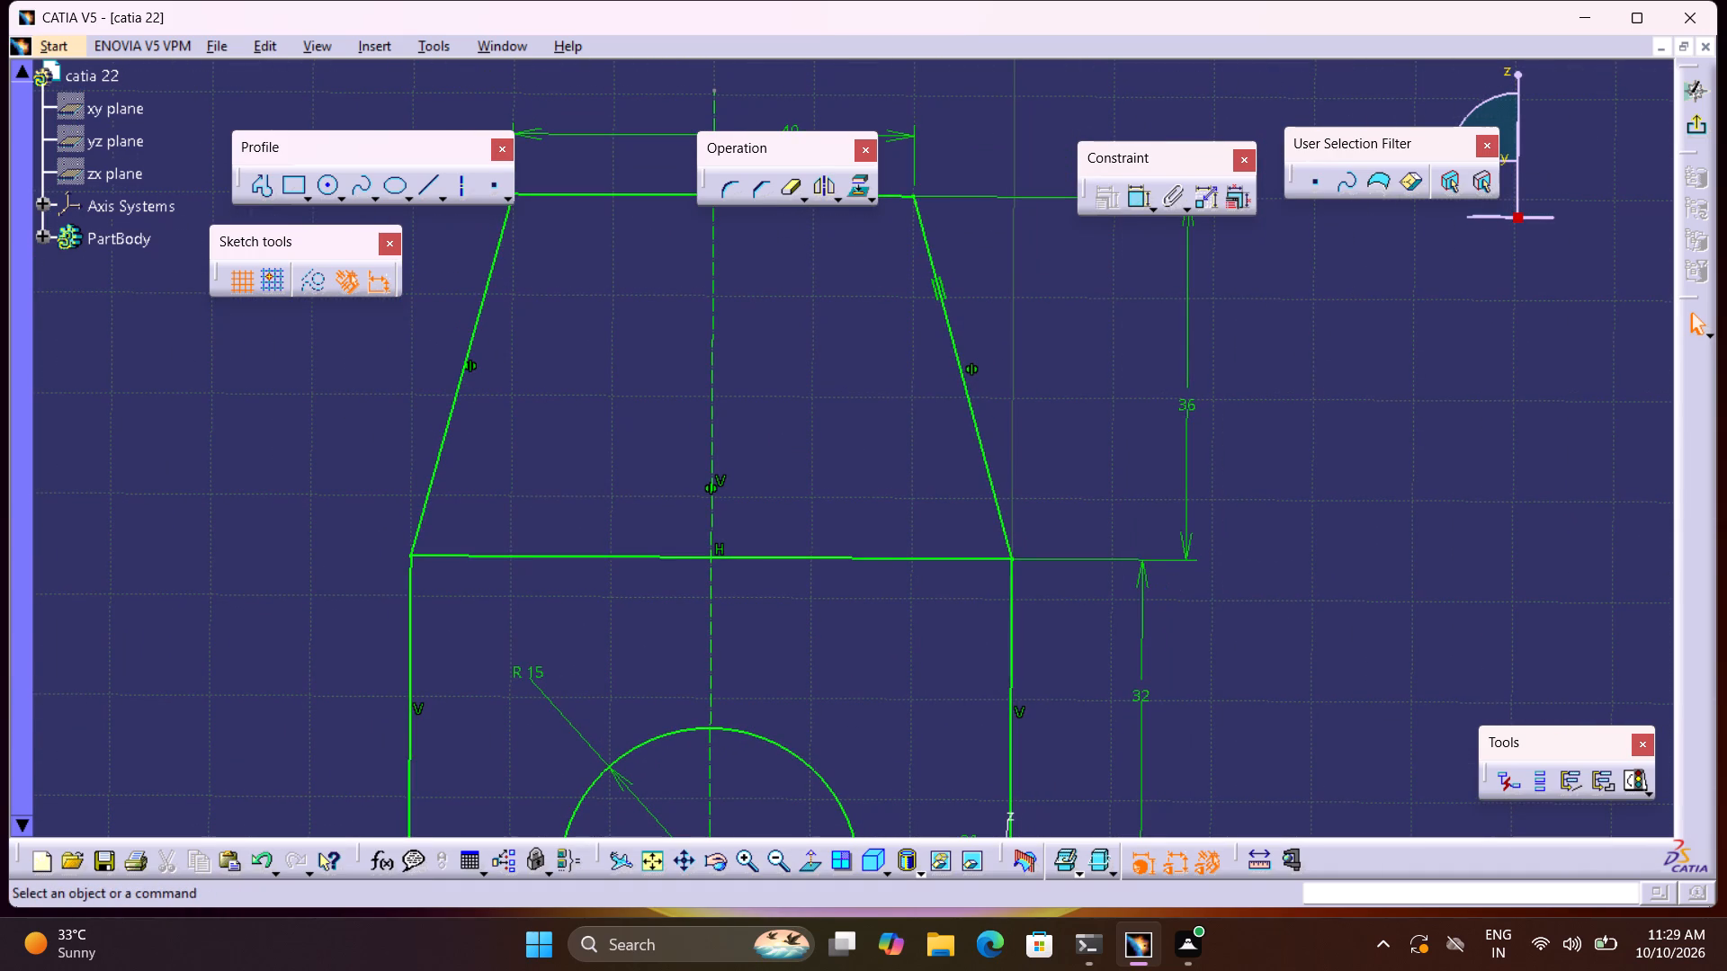
pyautogui.click(974, 557)
pyautogui.press('Delete')
pyautogui.click(974, 556)
pyautogui.press('Delete')
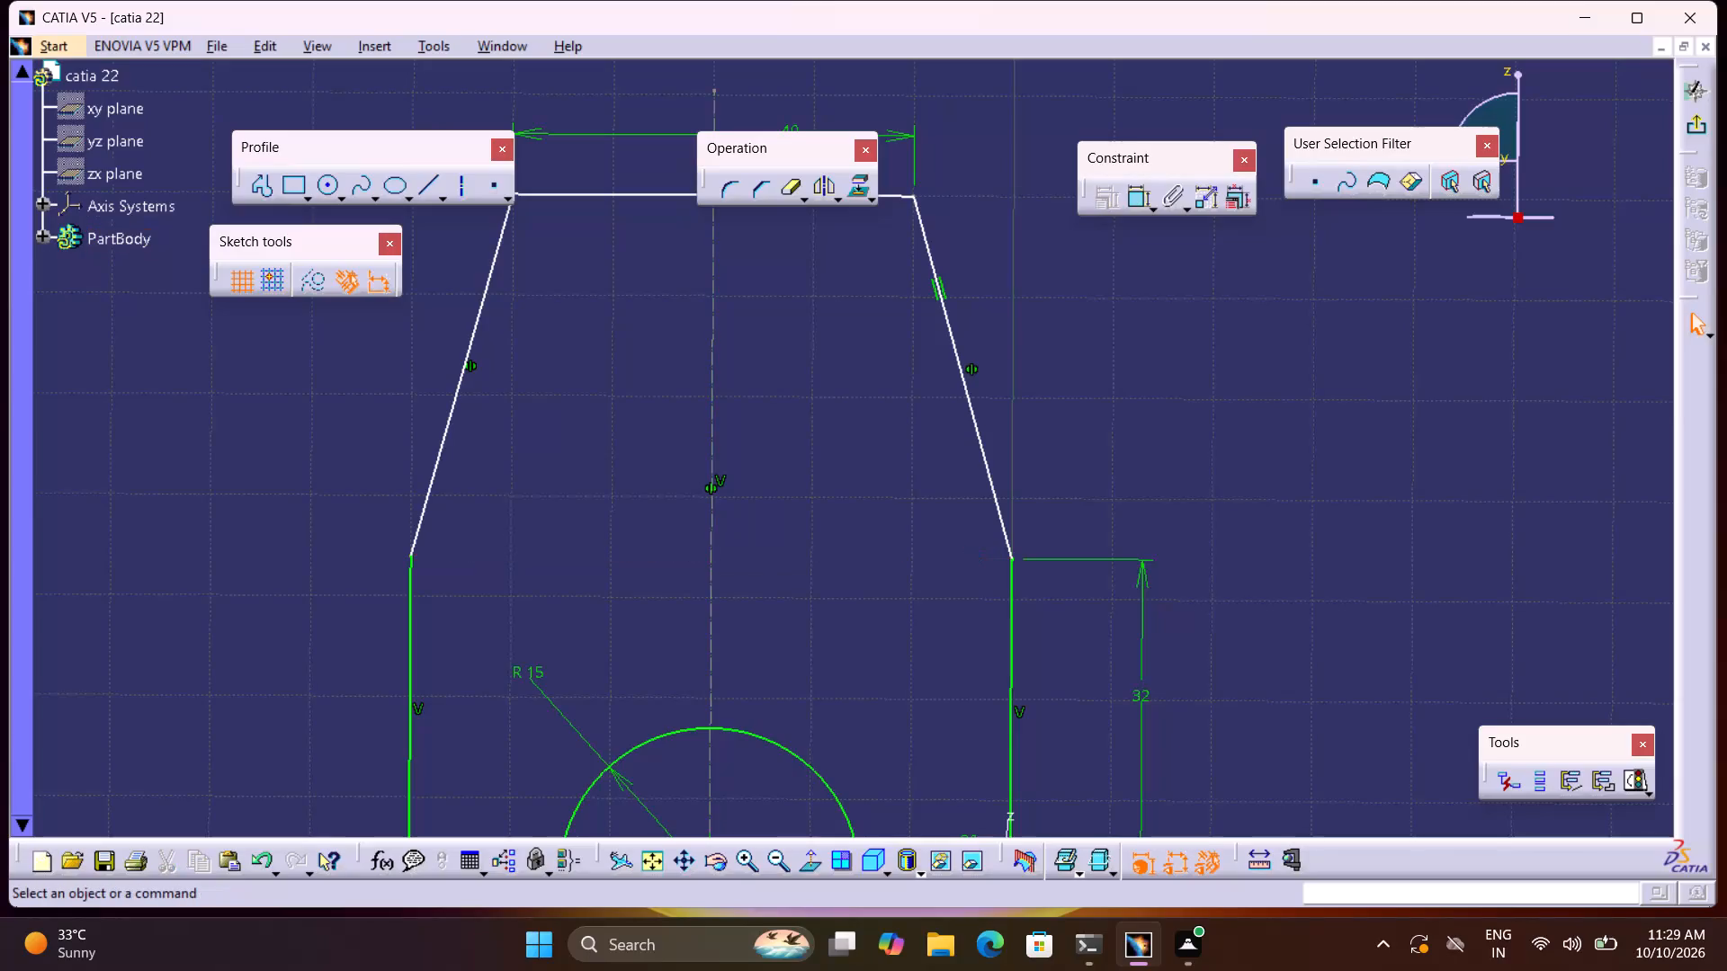
pyautogui.click(709, 536)
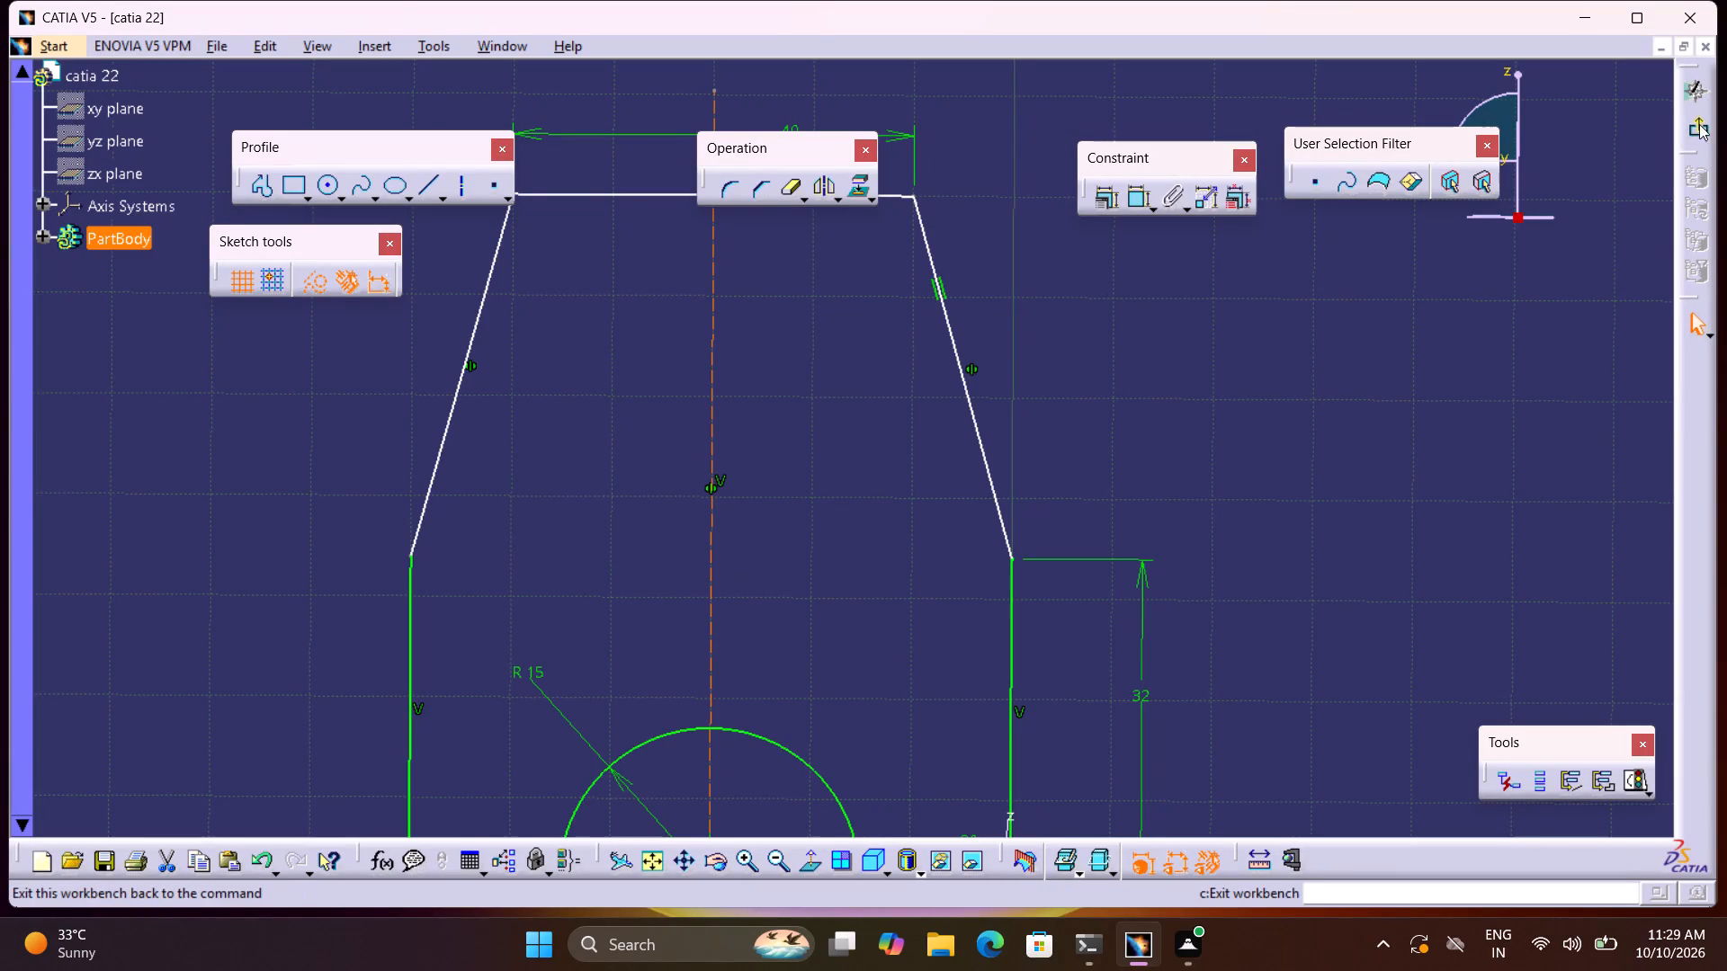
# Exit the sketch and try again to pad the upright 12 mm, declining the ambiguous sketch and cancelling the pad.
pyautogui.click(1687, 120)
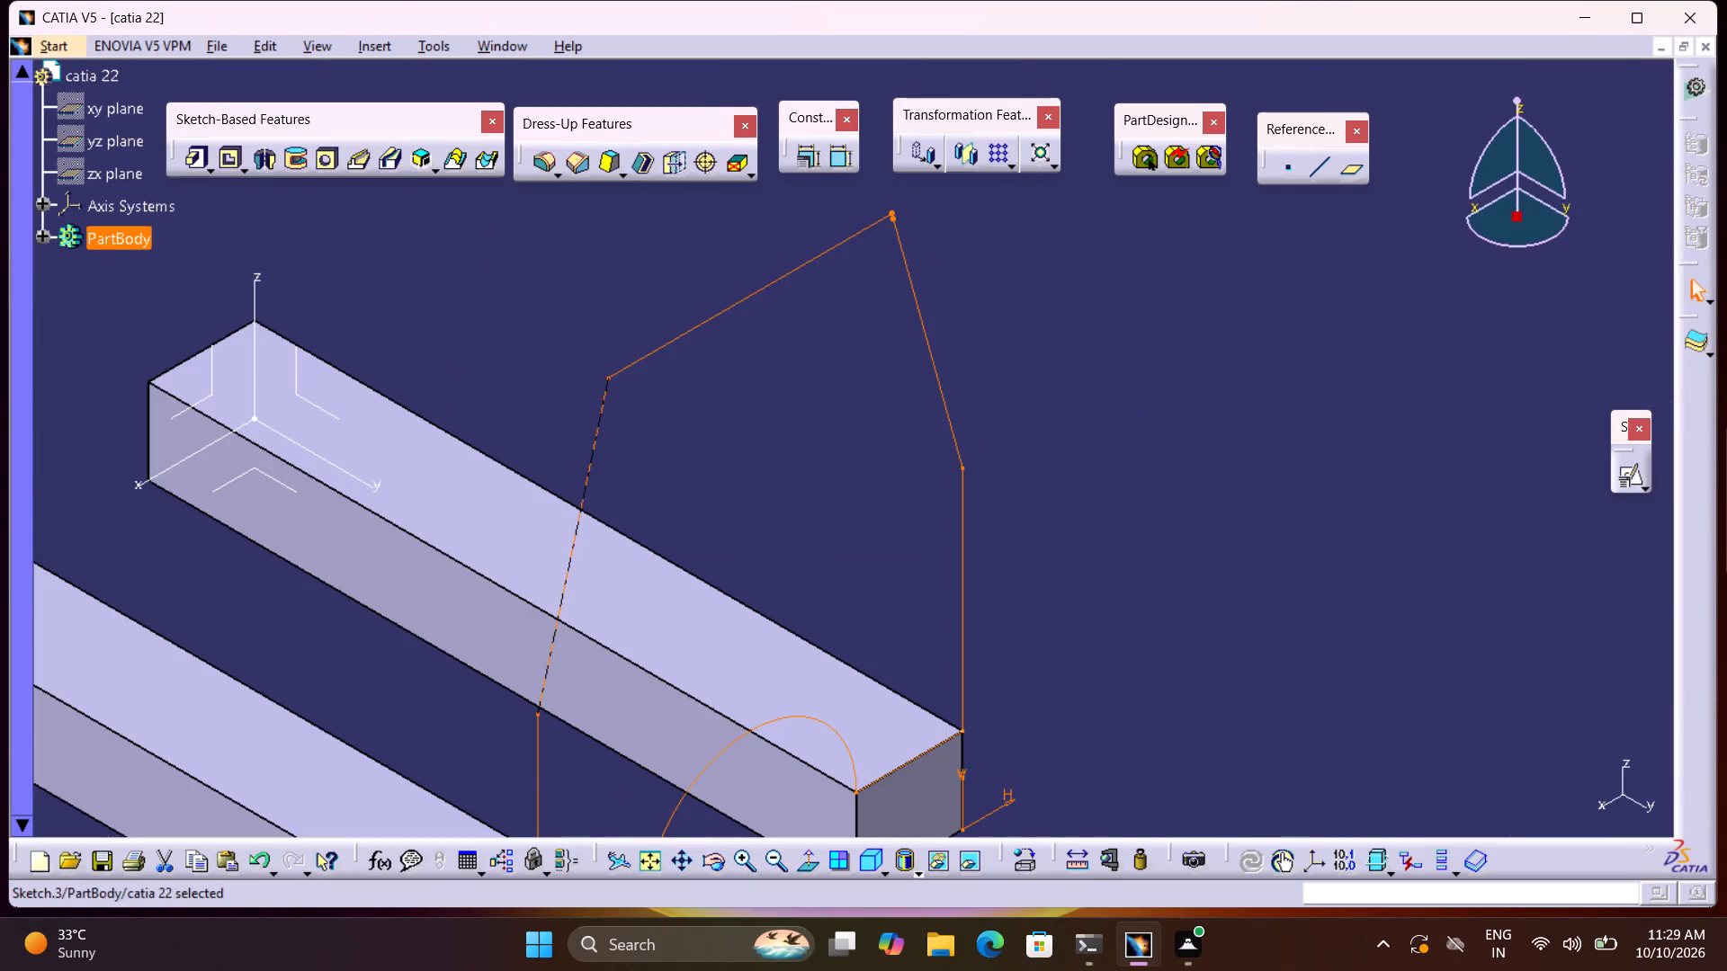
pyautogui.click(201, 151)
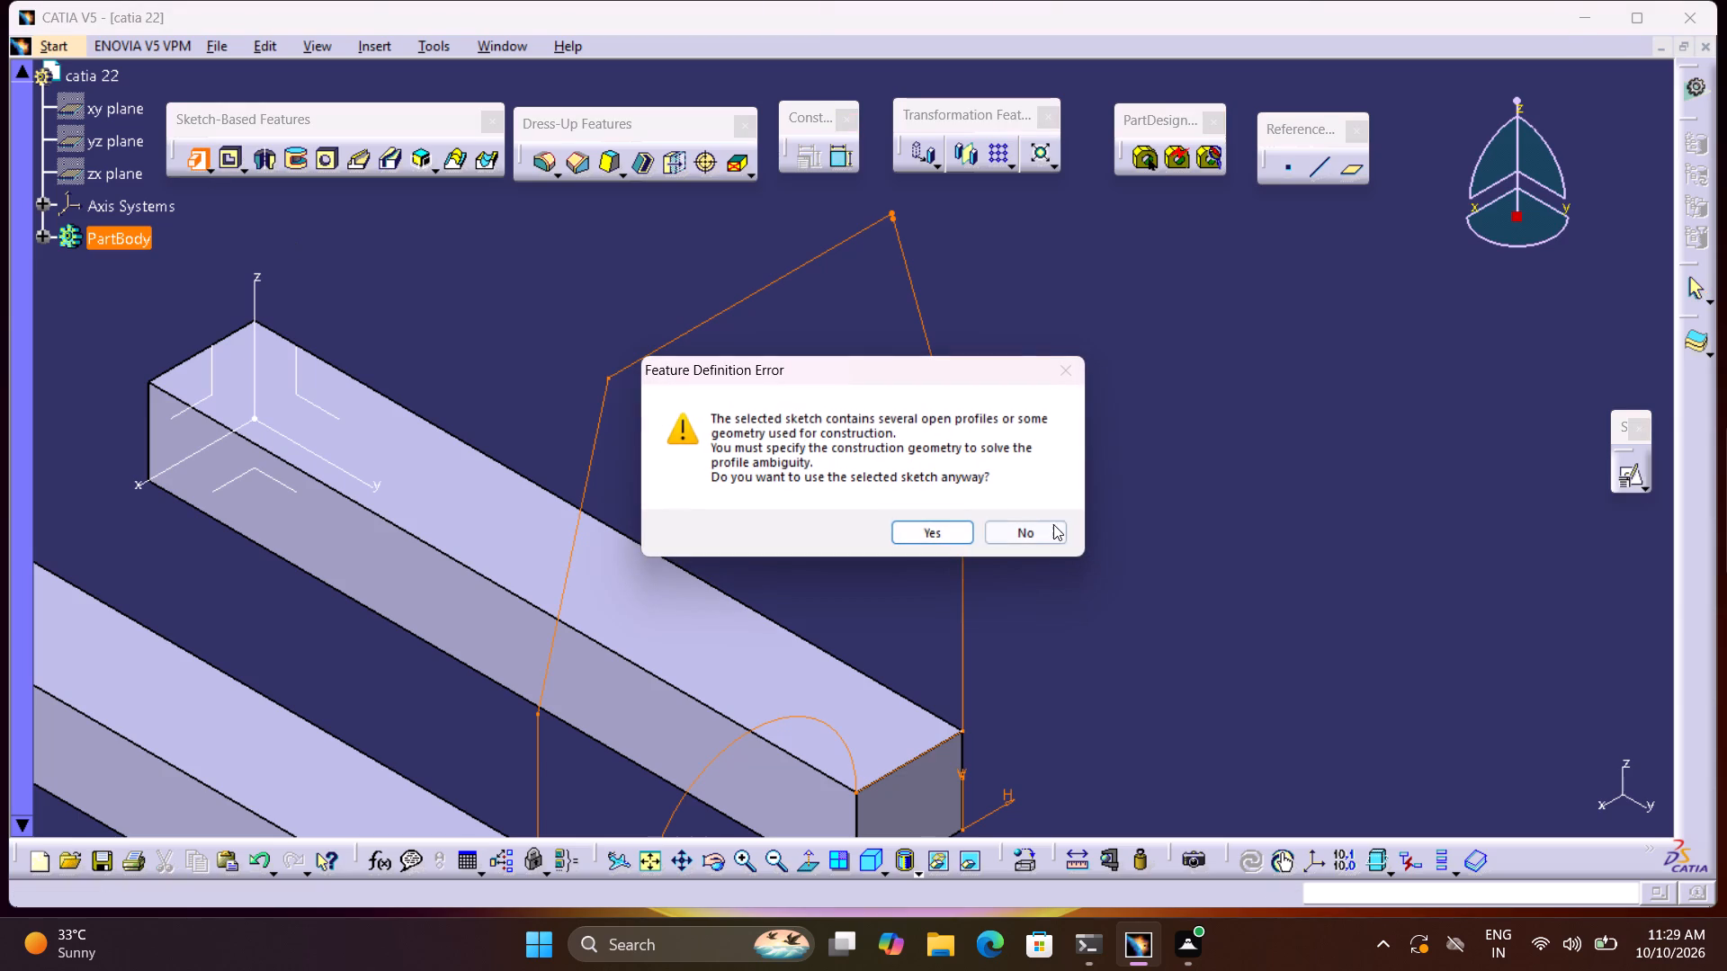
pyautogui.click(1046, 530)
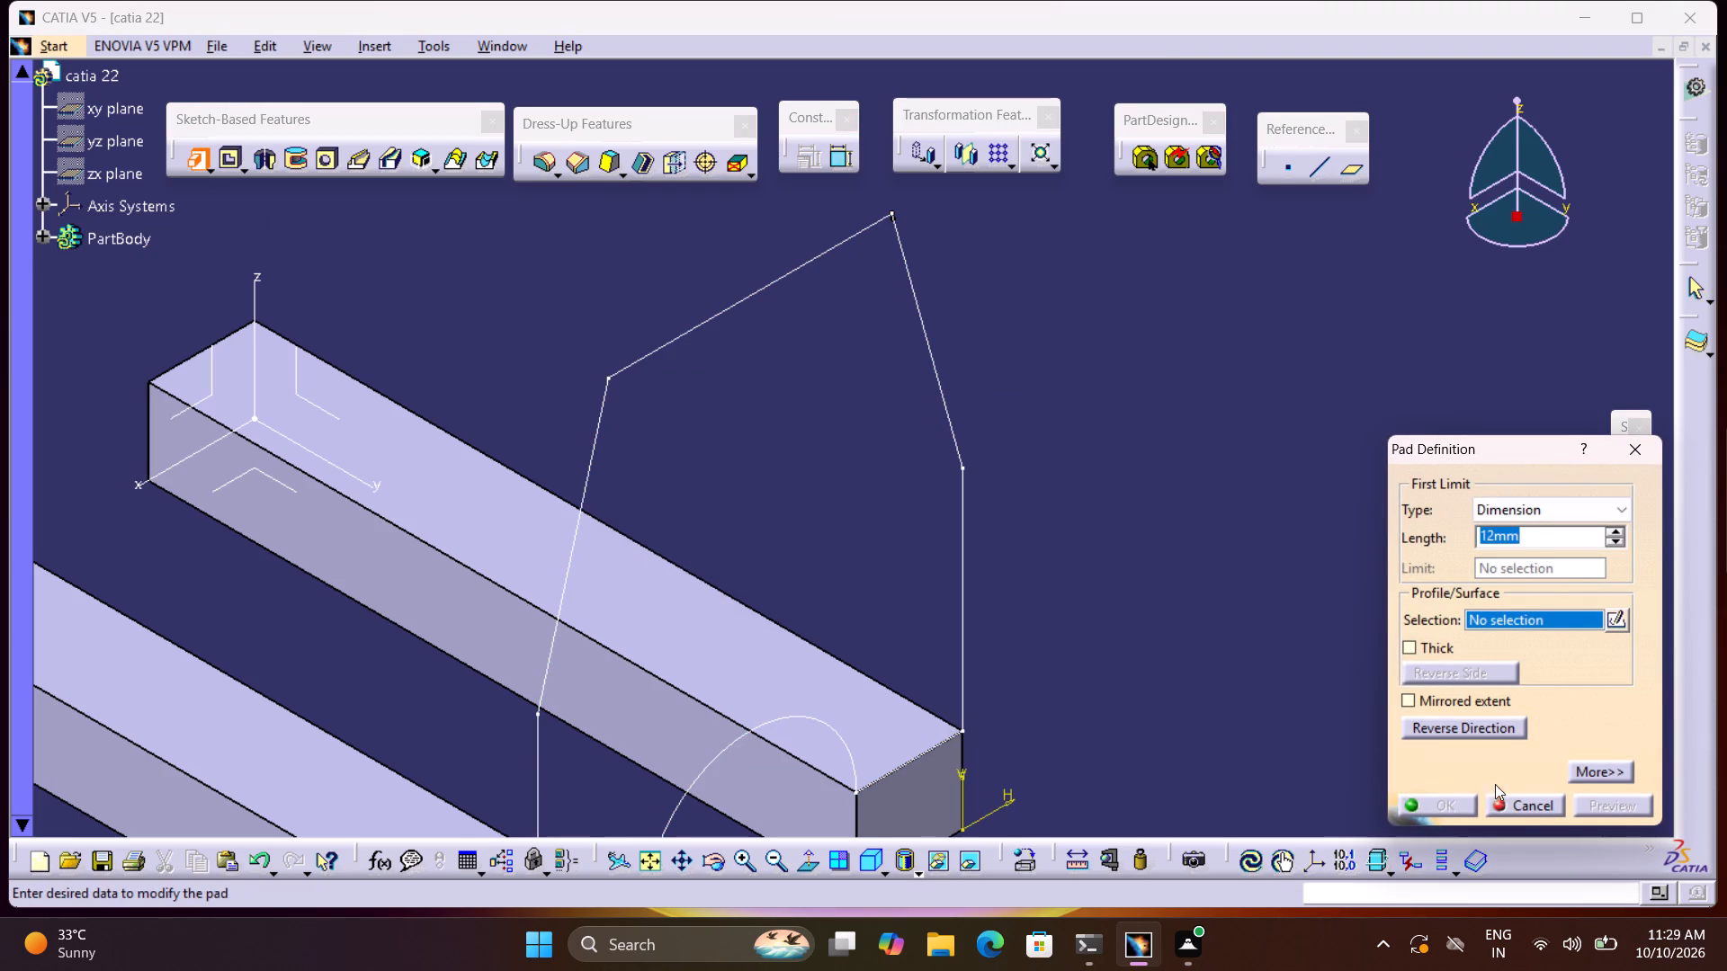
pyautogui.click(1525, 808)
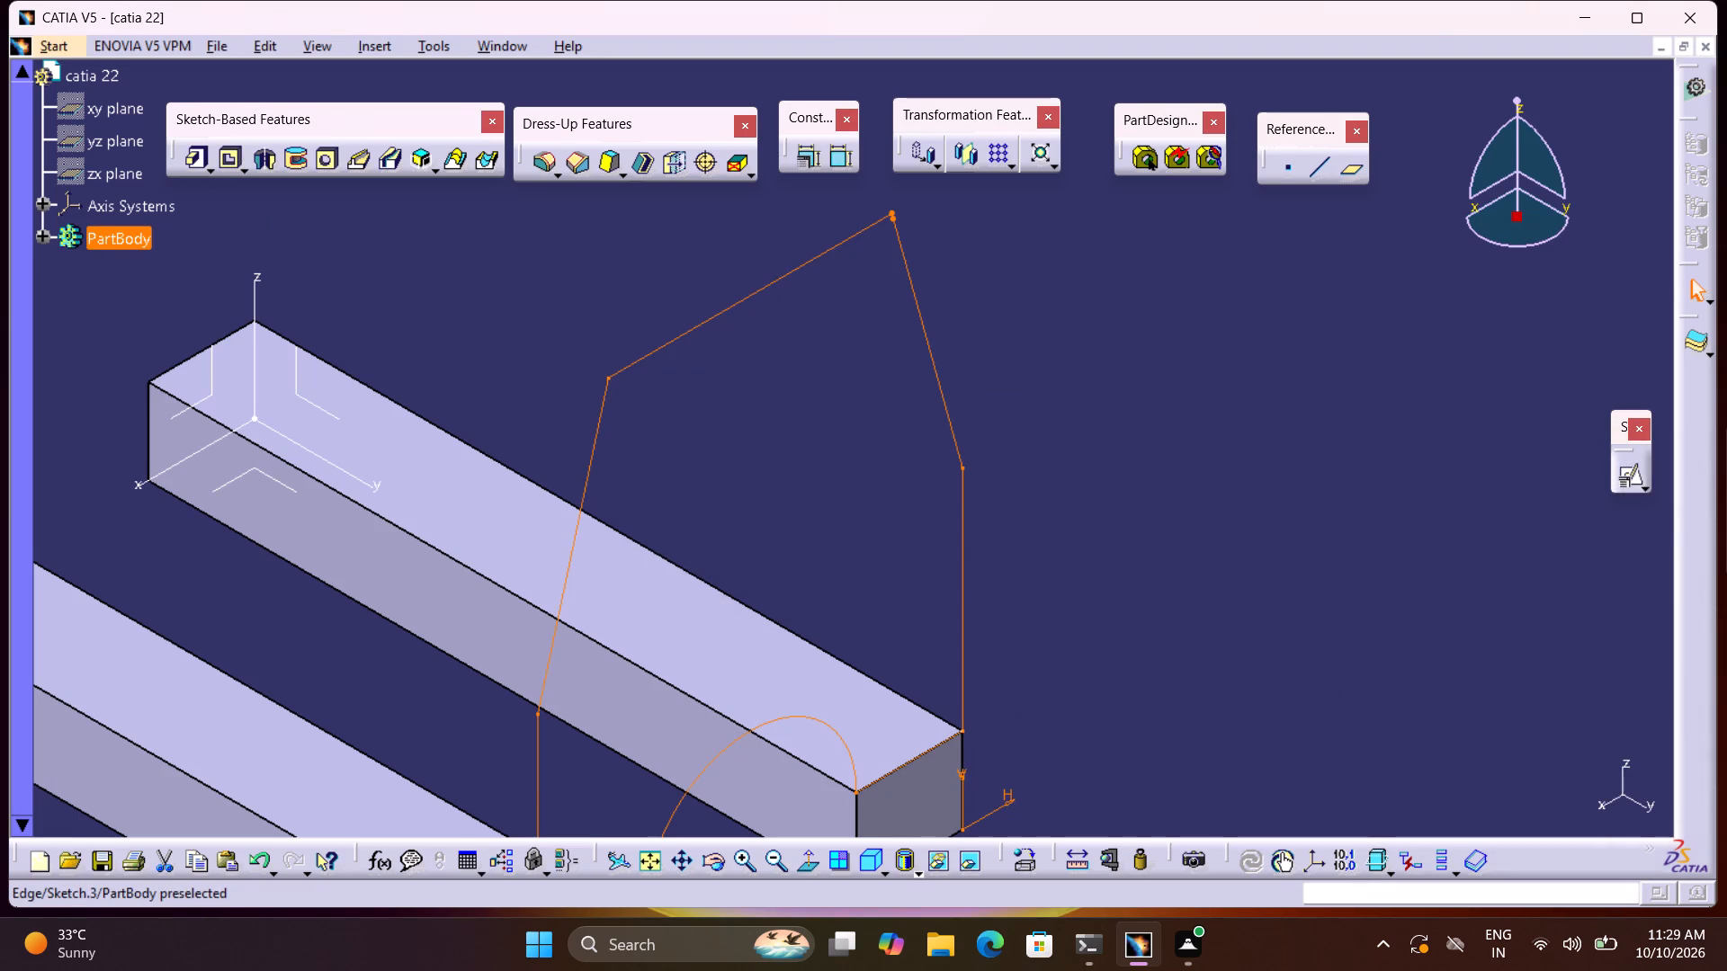
# Reopen the upright's sketch, run Sketch Solving Status and Sketch Analysis, and inspect the Line.15 geometry entry.
pyautogui.doubleClick(963, 535)
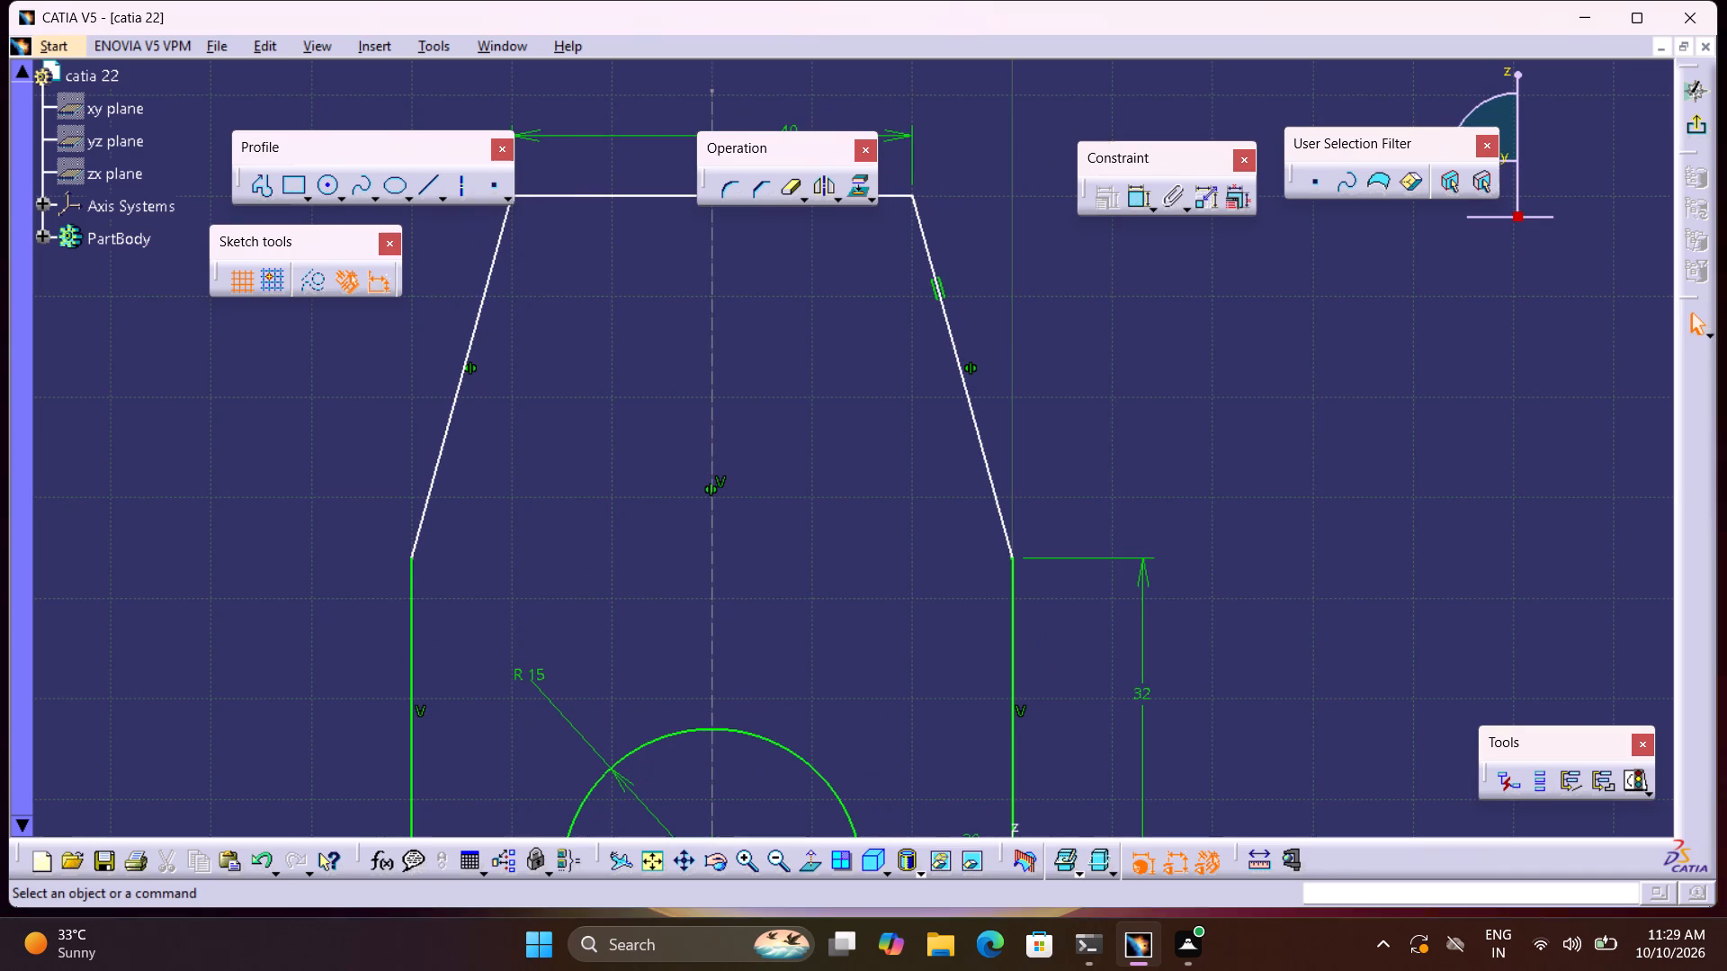
pyautogui.click(1626, 791)
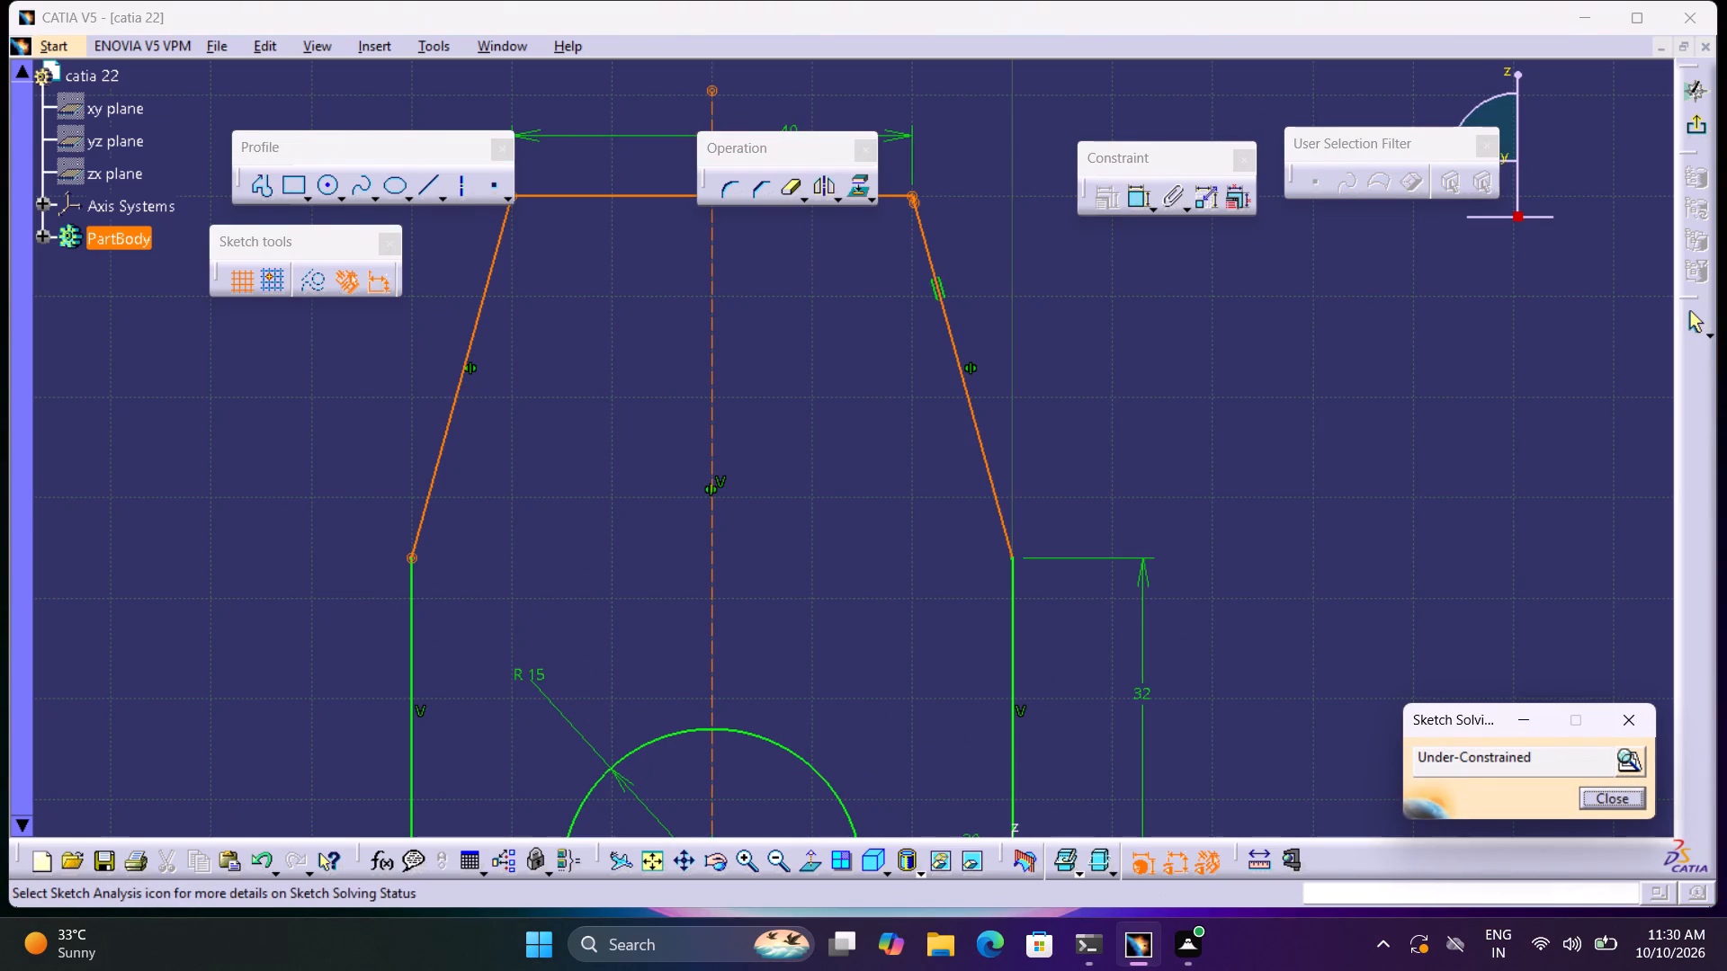
pyautogui.moveTo(1356, 568); pyautogui.dragTo(1365, 673, button='middle')
pyautogui.rightClick(1353, 568)
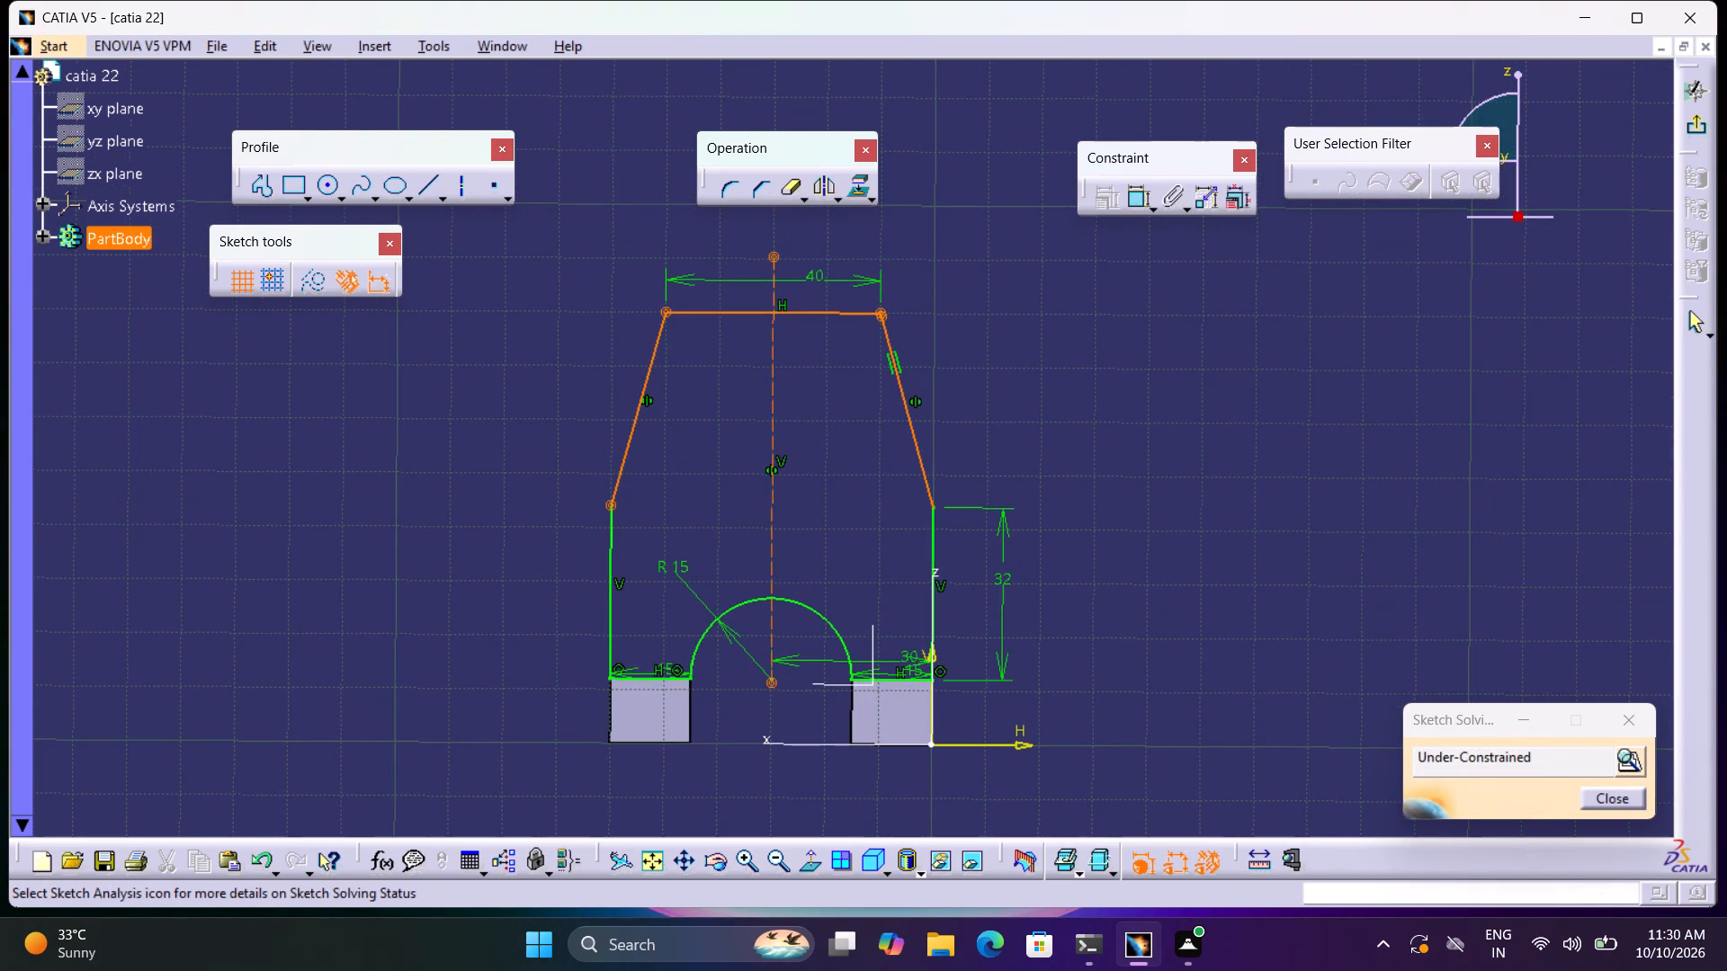
pyautogui.click(1633, 761)
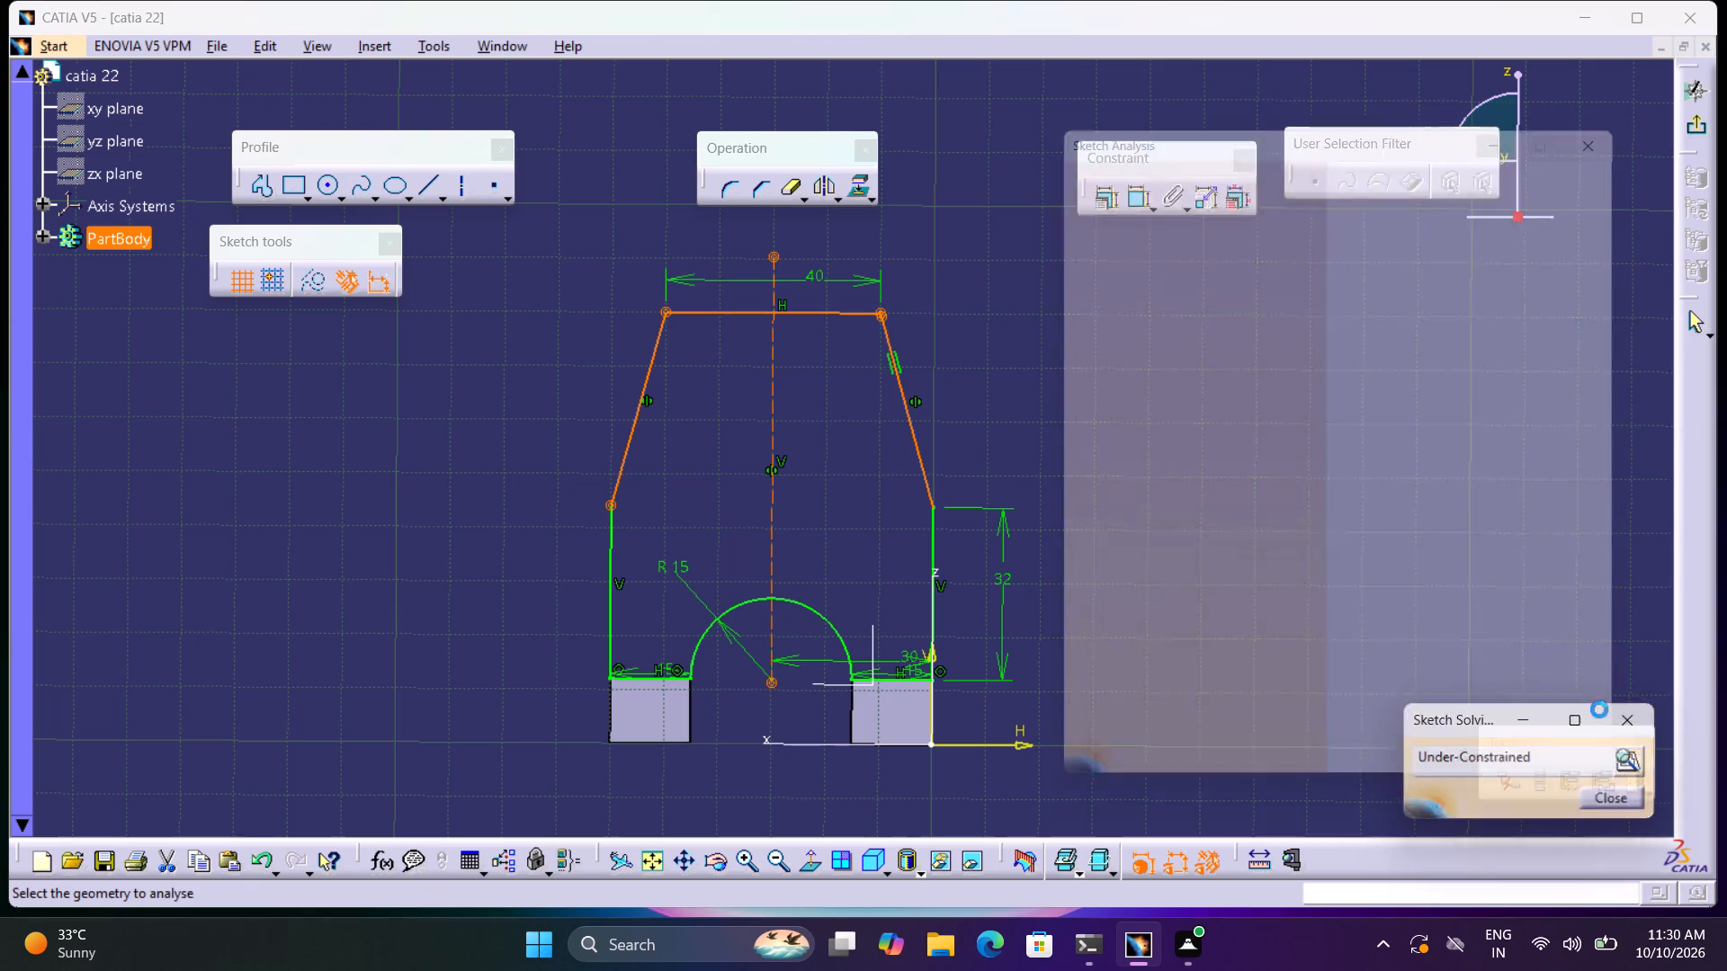
pyautogui.click(1115, 165)
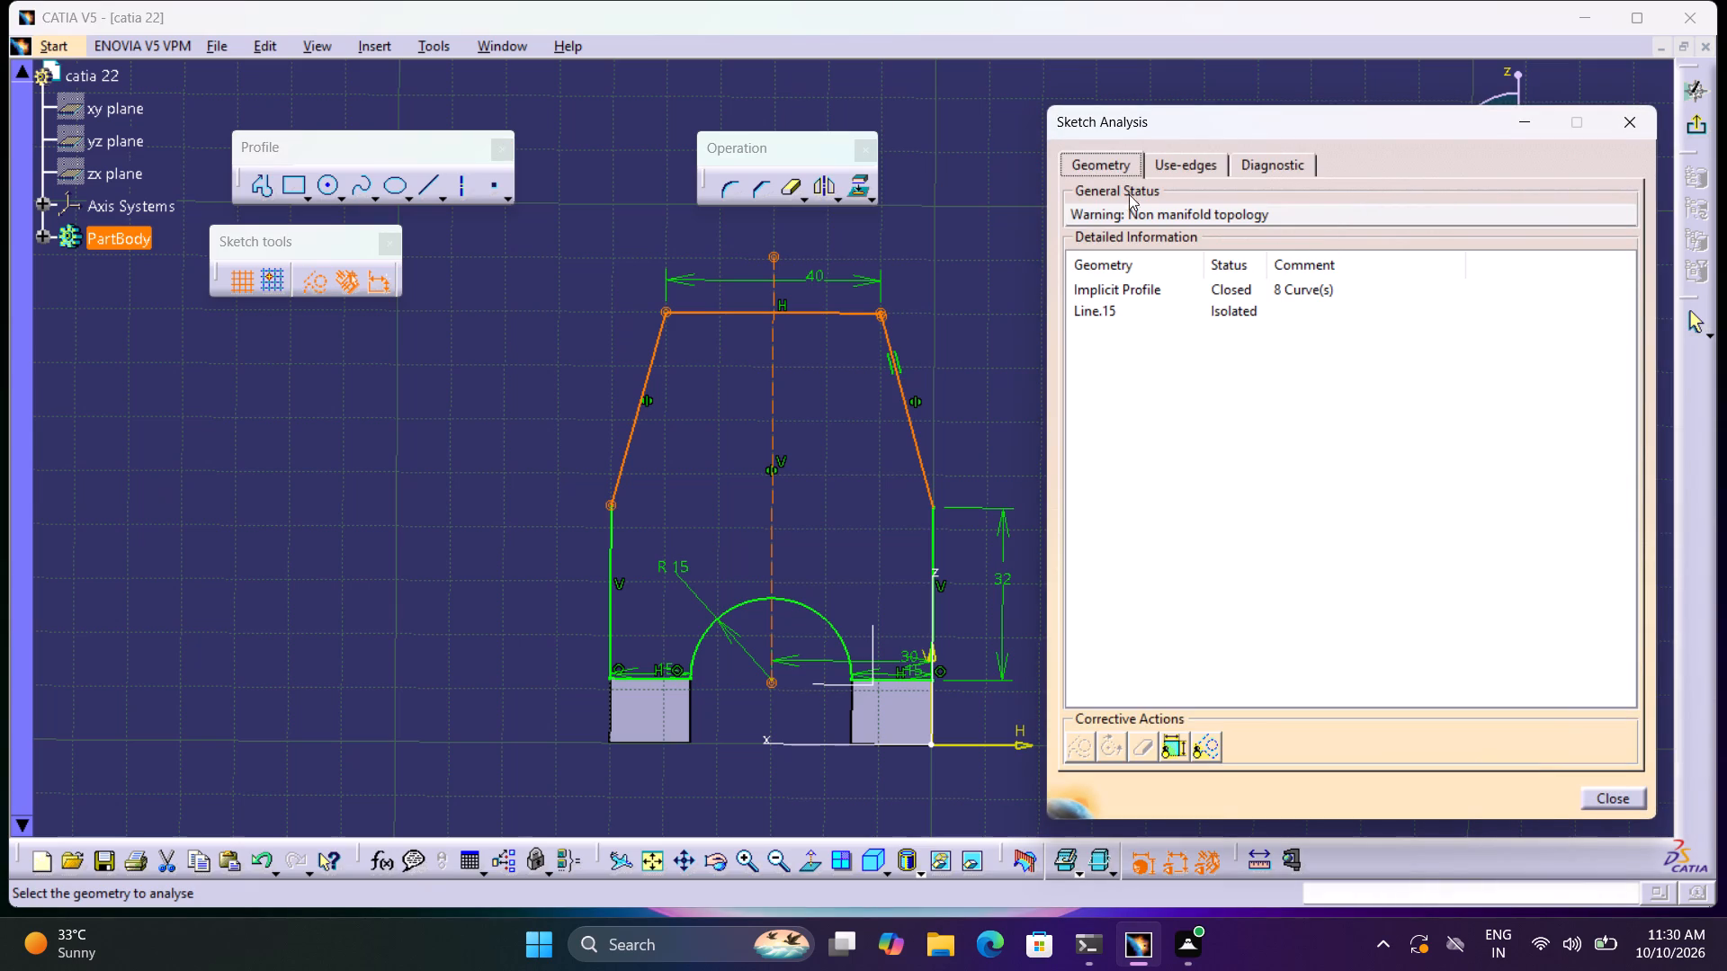
pyautogui.click(1212, 316)
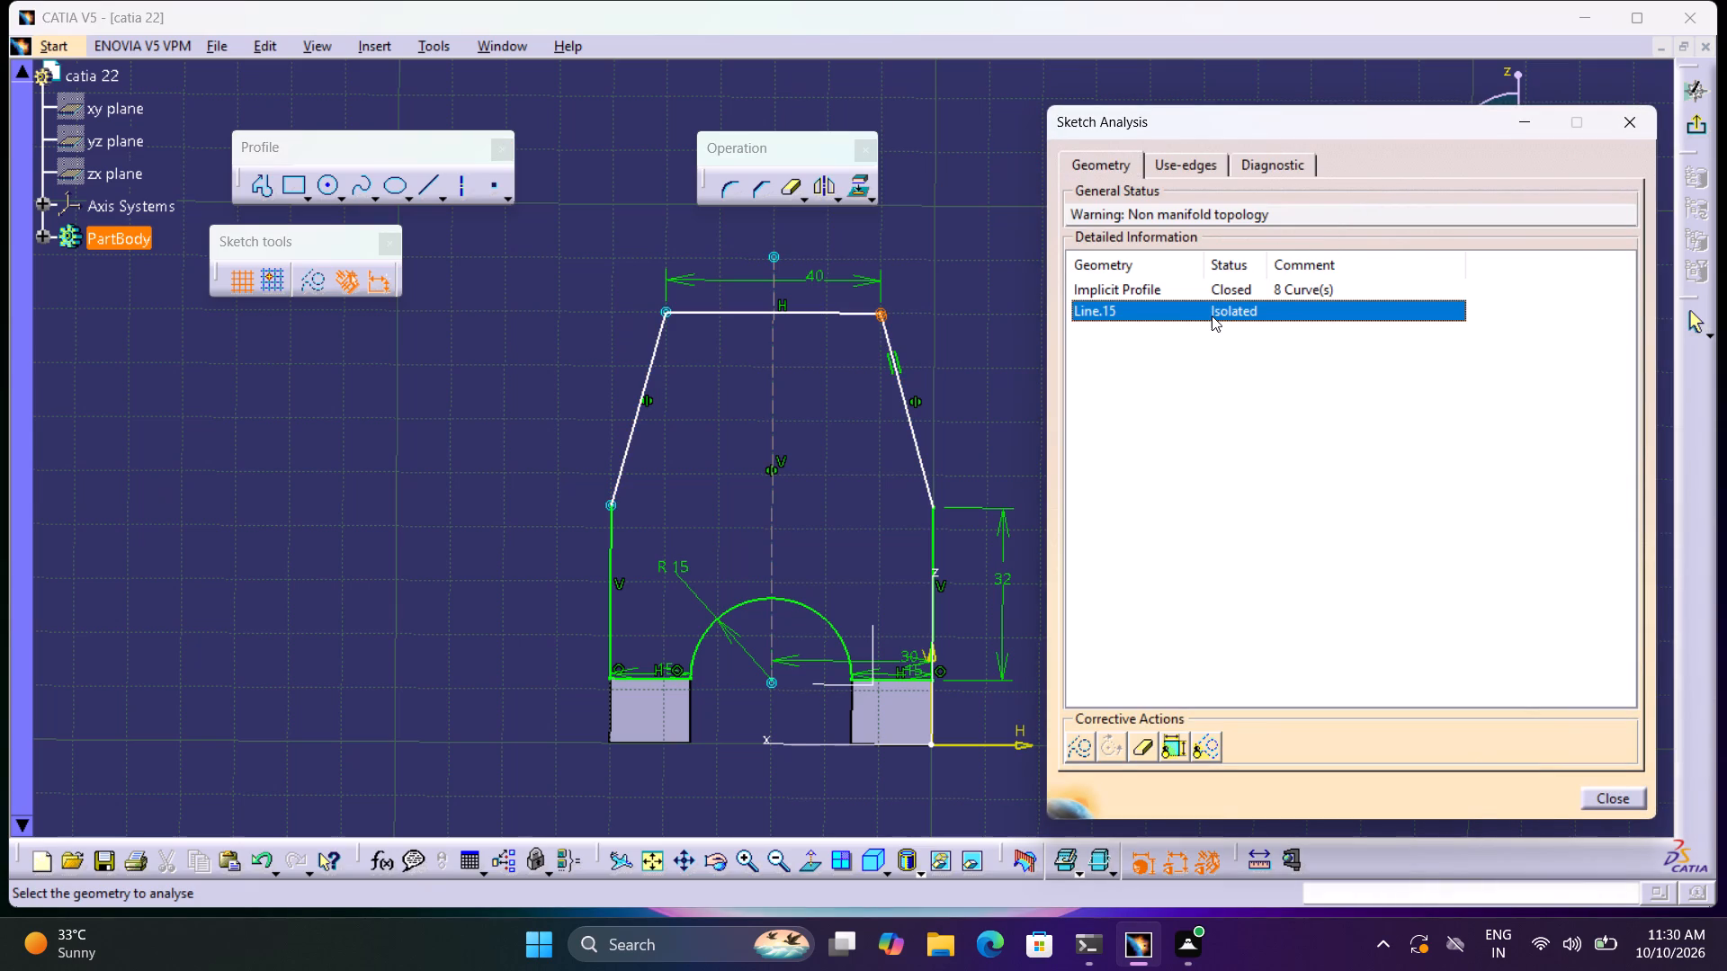
pyautogui.click(1619, 799)
# Try to move the shoulder corner point farther from the sketch origin to test the joint between the tapered and vertical sides.
pyautogui.middleClick(655, 538)
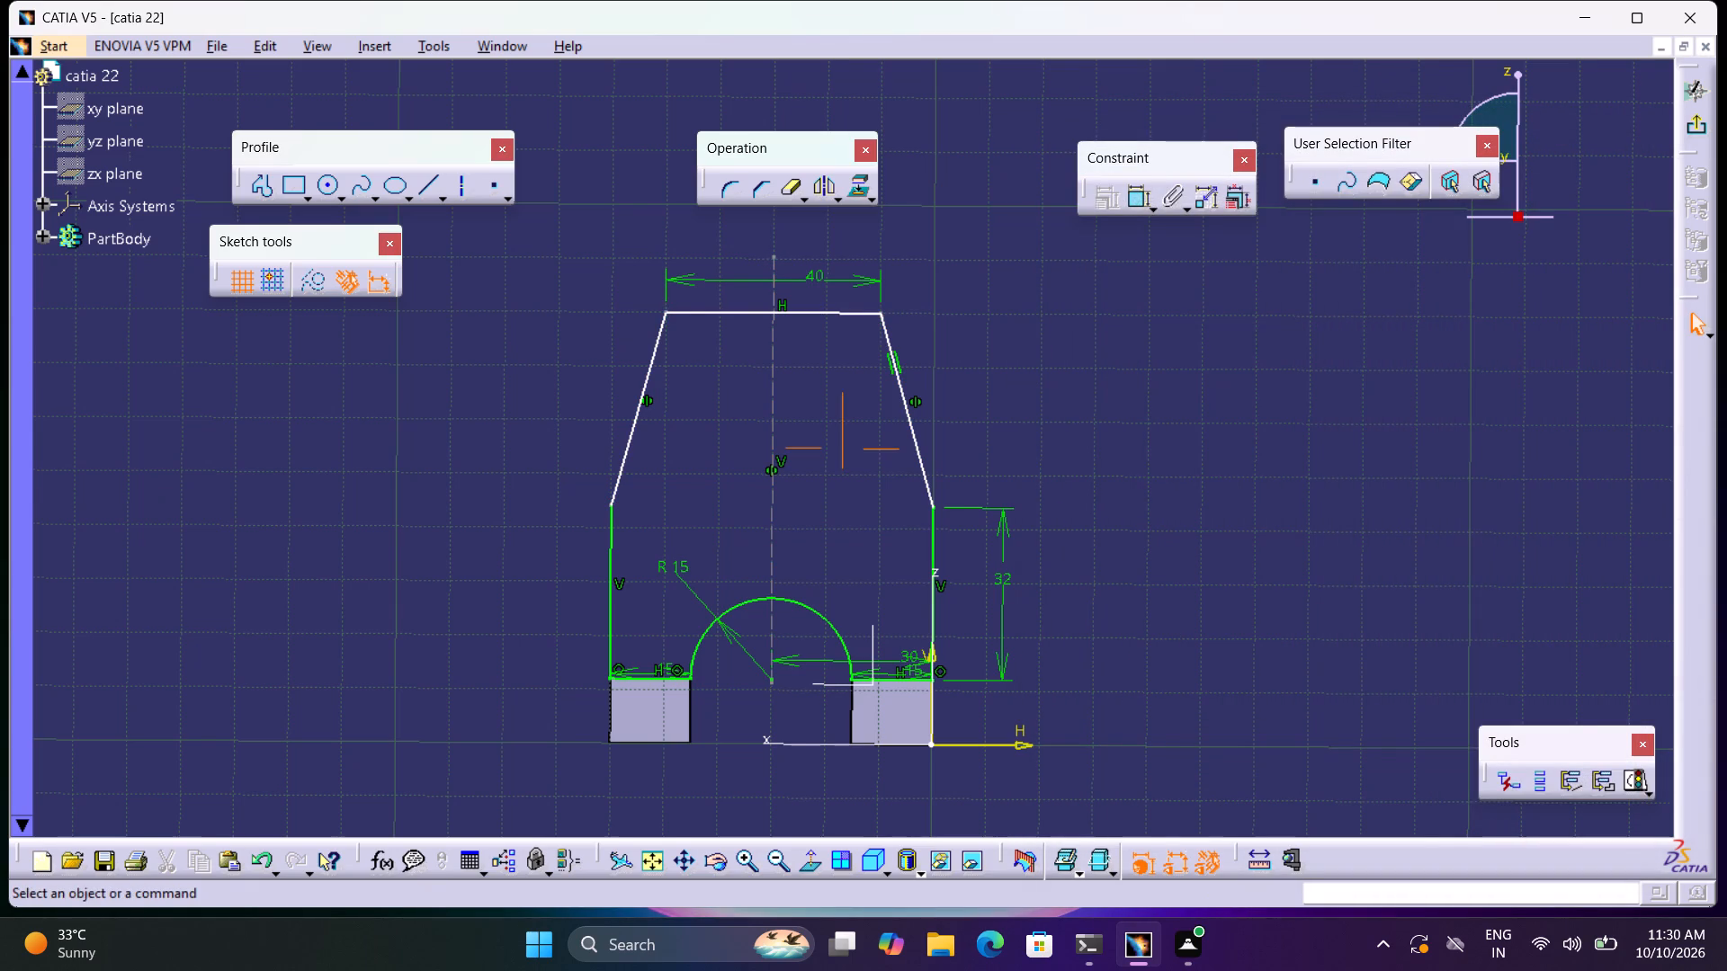
pyautogui.middleClick(656, 538)
pyautogui.click(799, 865)
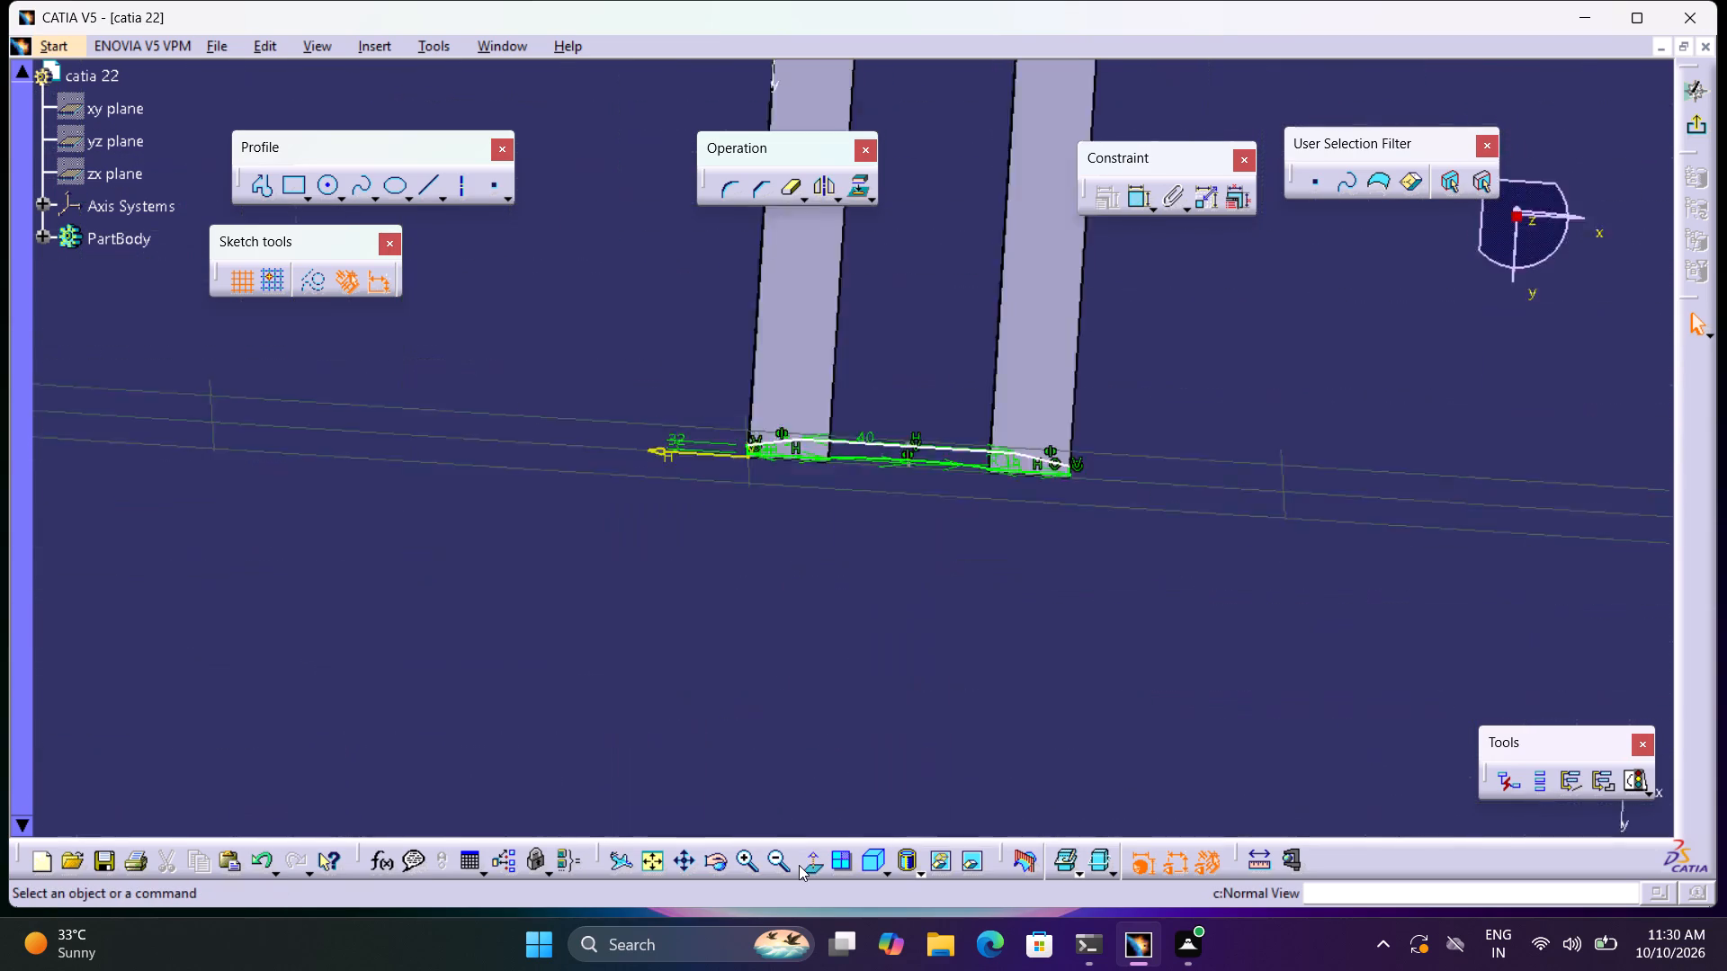
pyautogui.click(799, 864)
pyautogui.moveTo(807, 661); pyautogui.dragTo(870, 573, button='middle')
pyautogui.rightClick(855, 714)
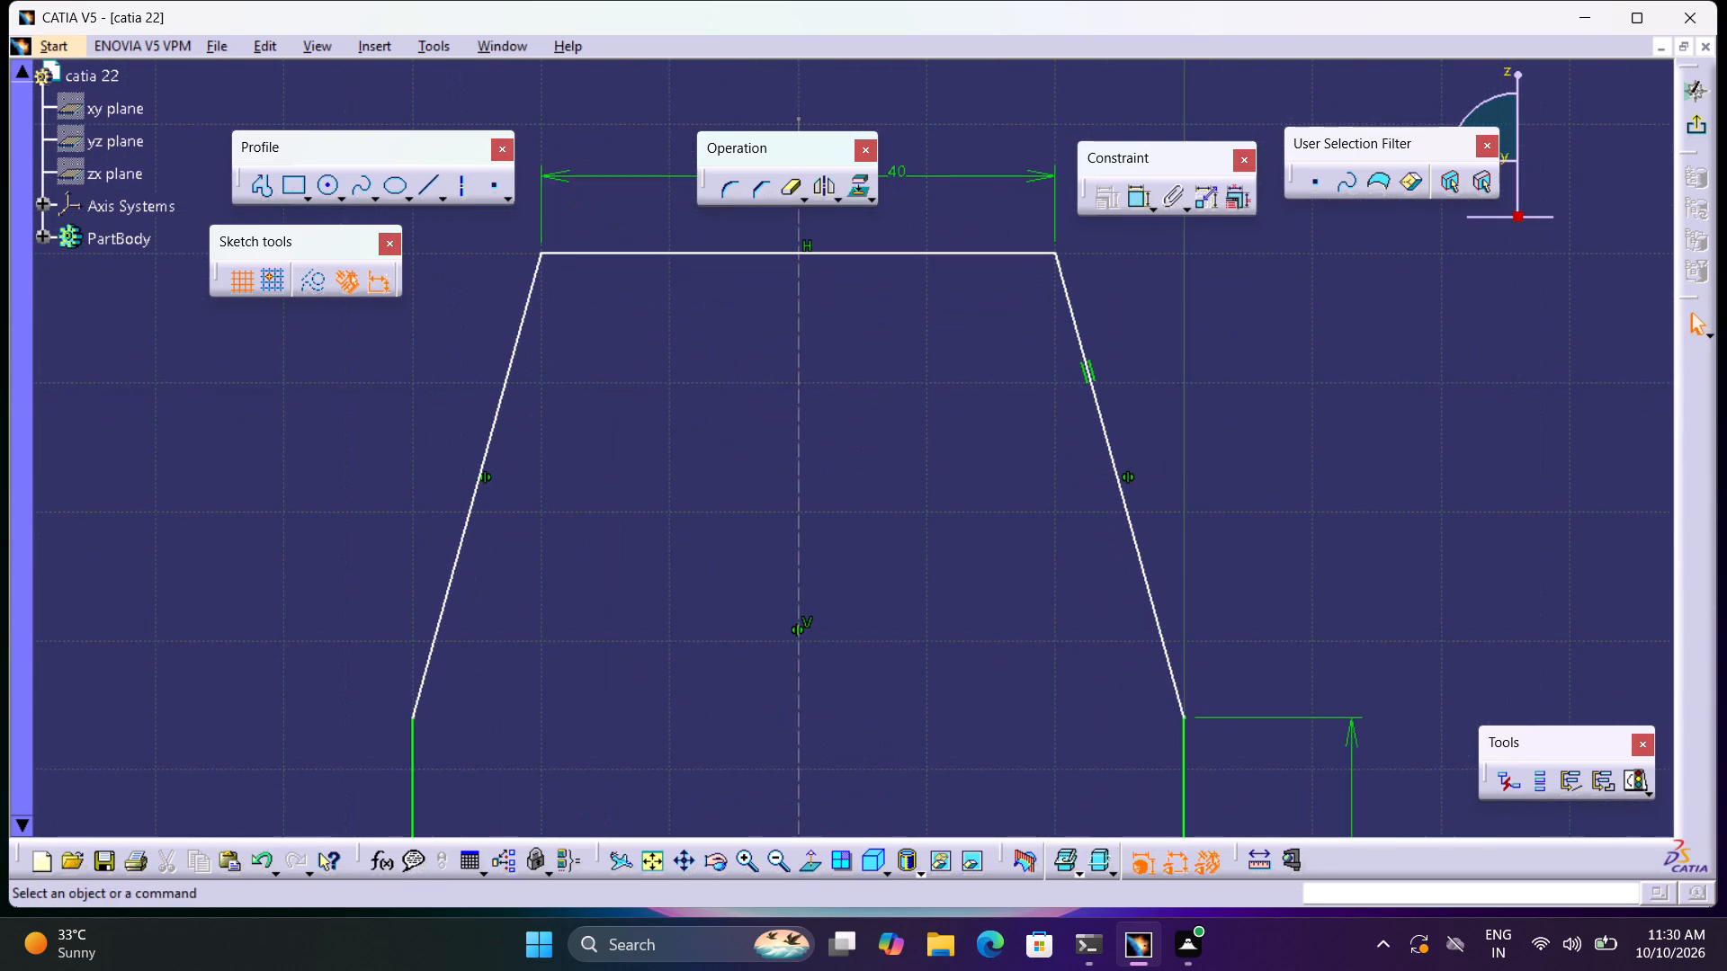
pyautogui.moveTo(630, 684); pyautogui.dragTo(899, 586, button='middle')
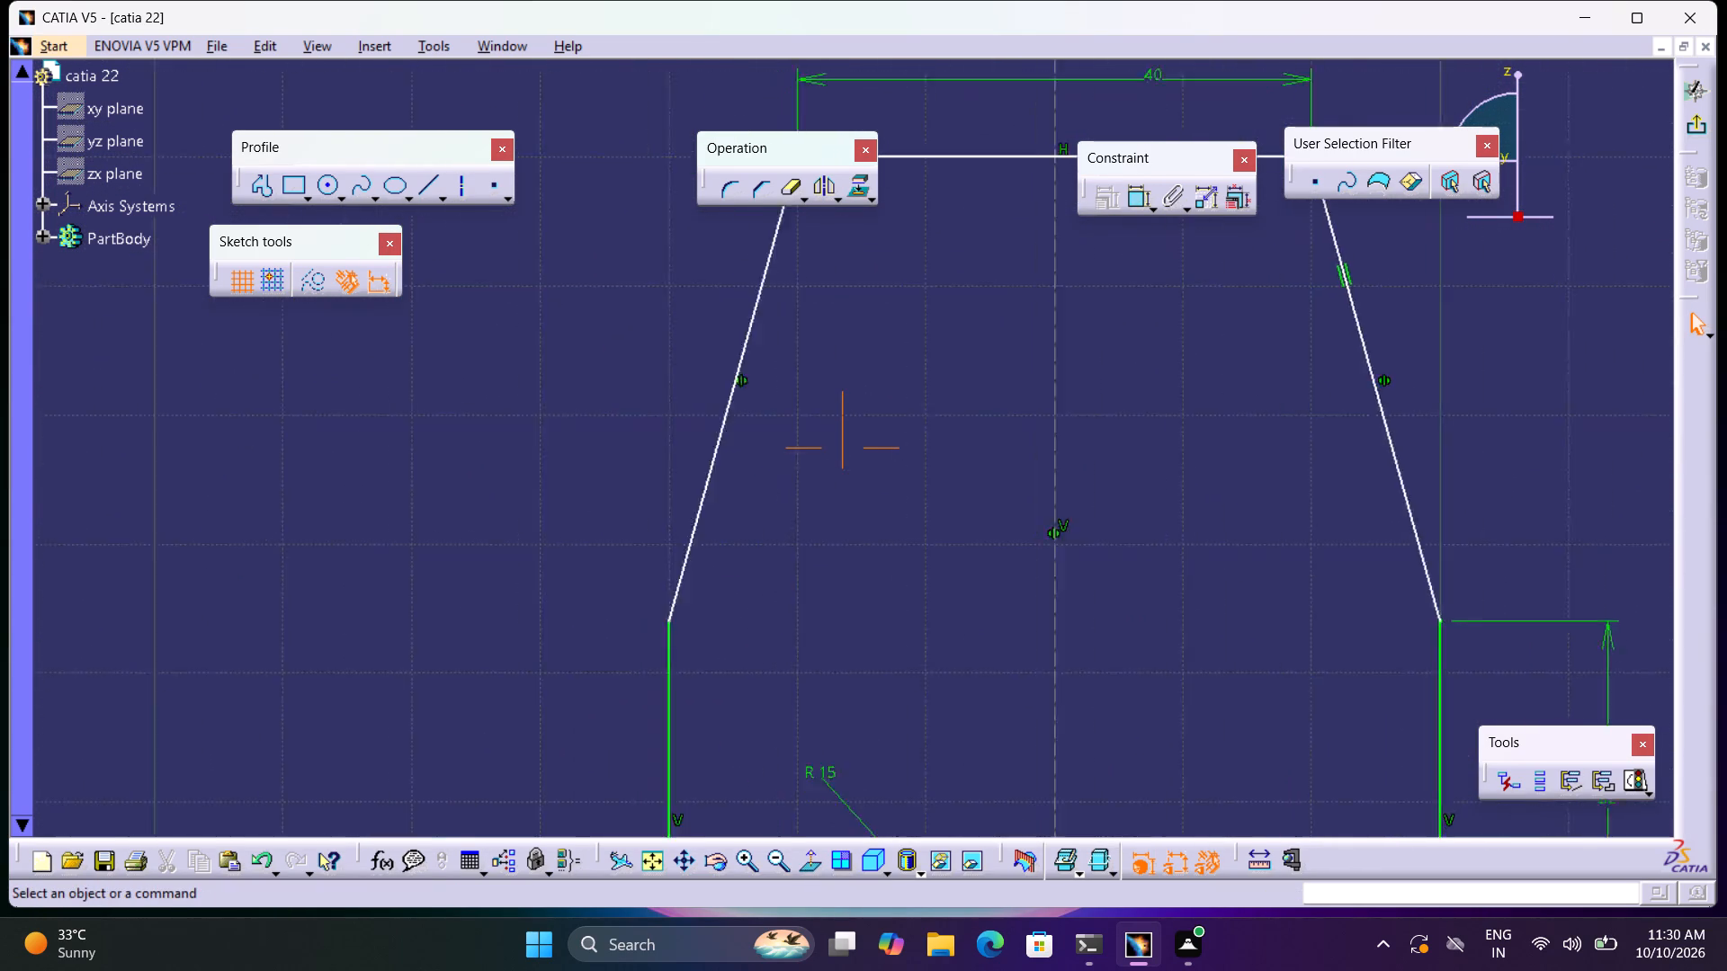
pyautogui.moveTo(899, 586); pyautogui.dragTo(985, 558, button='middle')
pyautogui.middleClick(988, 556)
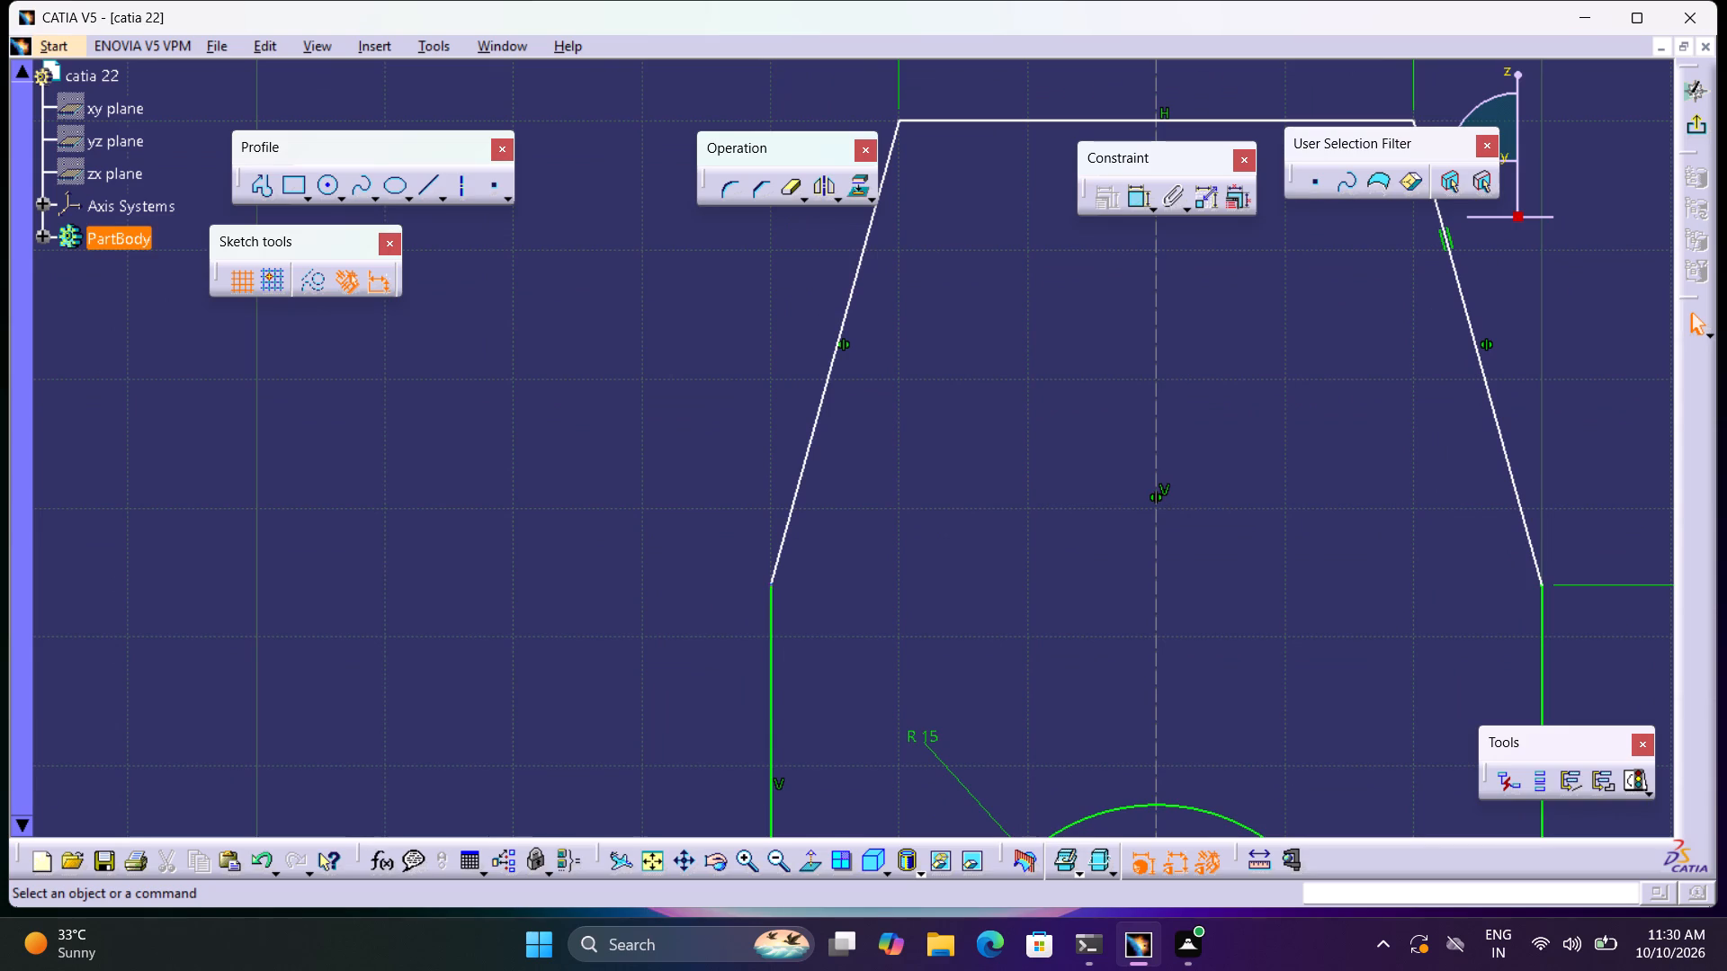
pyautogui.moveTo(773, 589); pyautogui.dragTo(763, 554)
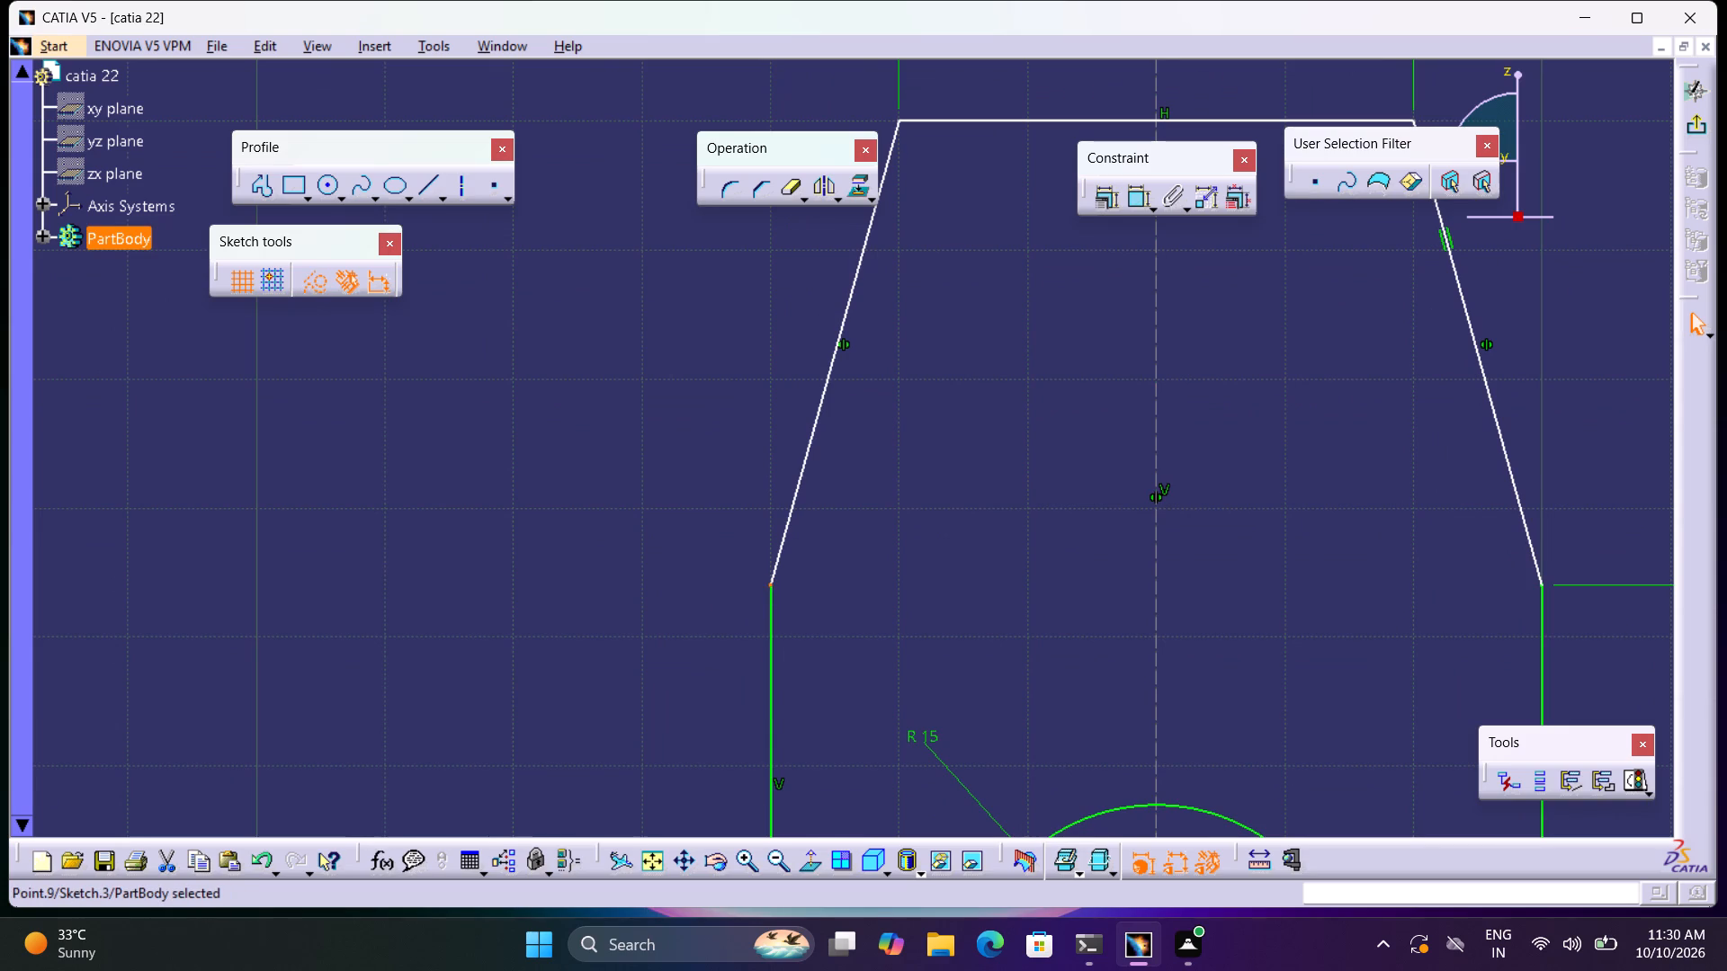
# Delete the vertical symmetry axis running through the middle of the upright's sketch.
pyautogui.click(1156, 359)
pyautogui.press('Delete')
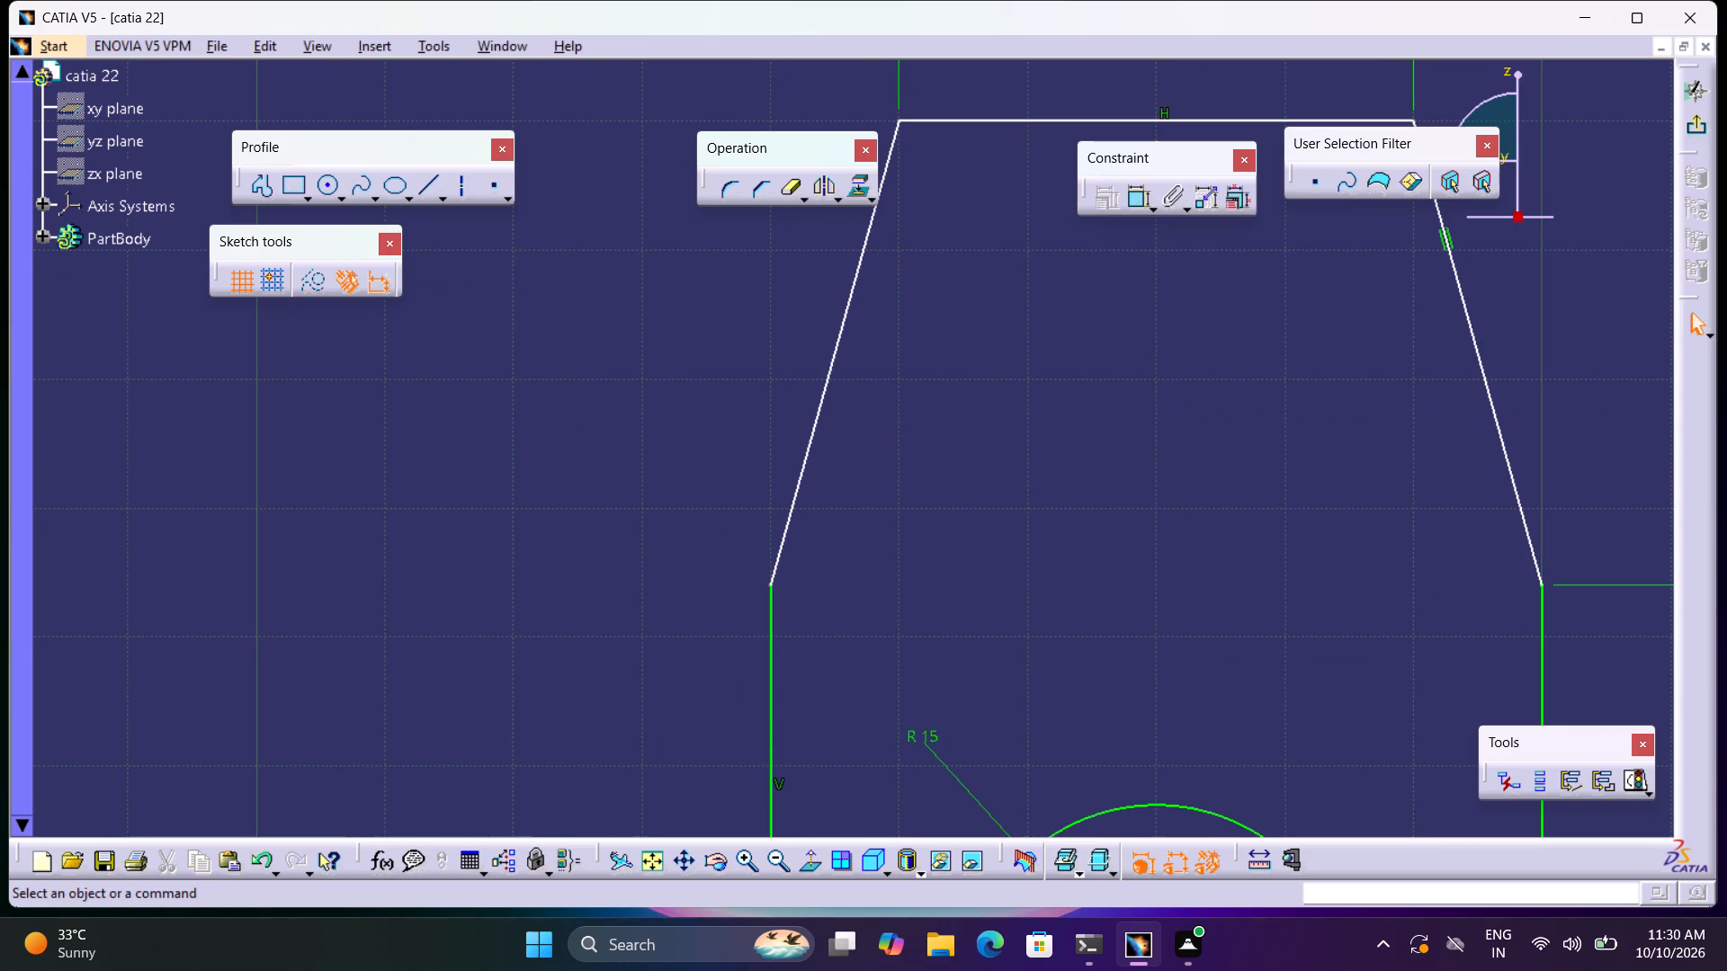
# Reposition the 30 mm arch-centre dimension above the arch and try to shift the R15 arc upward.
pyautogui.moveTo(1185, 409); pyautogui.dragTo(1179, 572, button='middle')
pyautogui.moveTo(1155, 481); pyautogui.dragTo(1239, 555, button='middle')
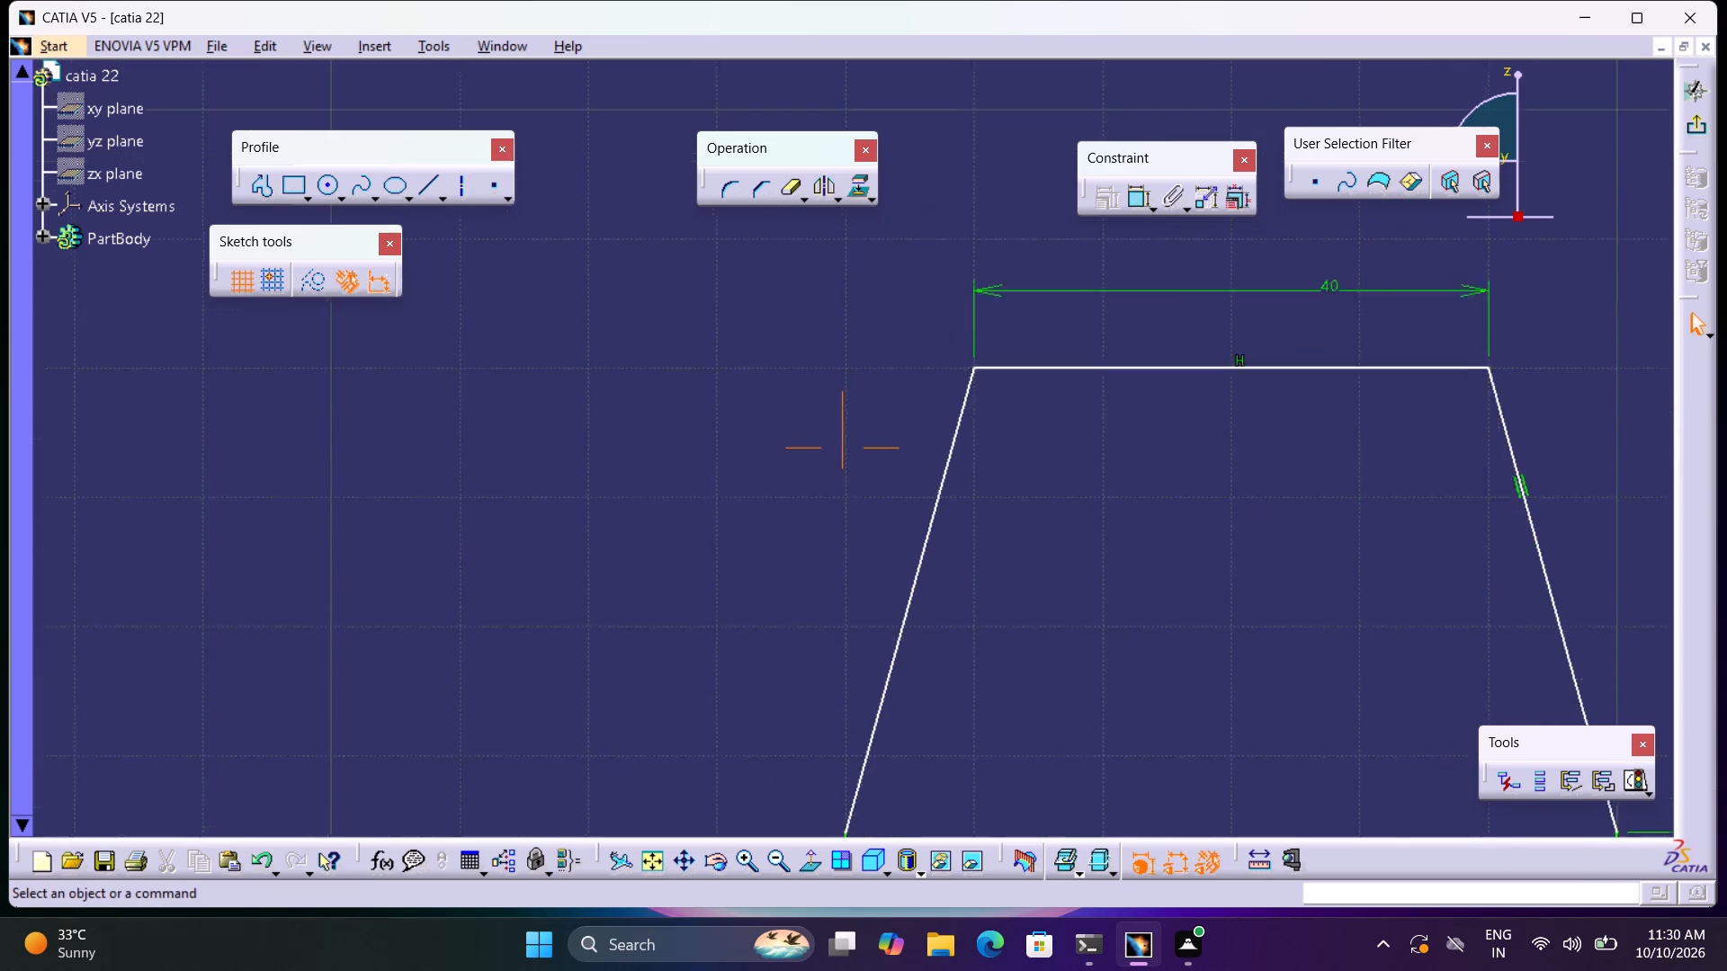
pyautogui.moveTo(1239, 555); pyautogui.dragTo(1289, 565, button='middle')
pyautogui.rightClick(1255, 485)
pyautogui.moveTo(1215, 677); pyautogui.dragTo(1078, 562, button='middle')
pyautogui.scroll(-1, 1150, 629)
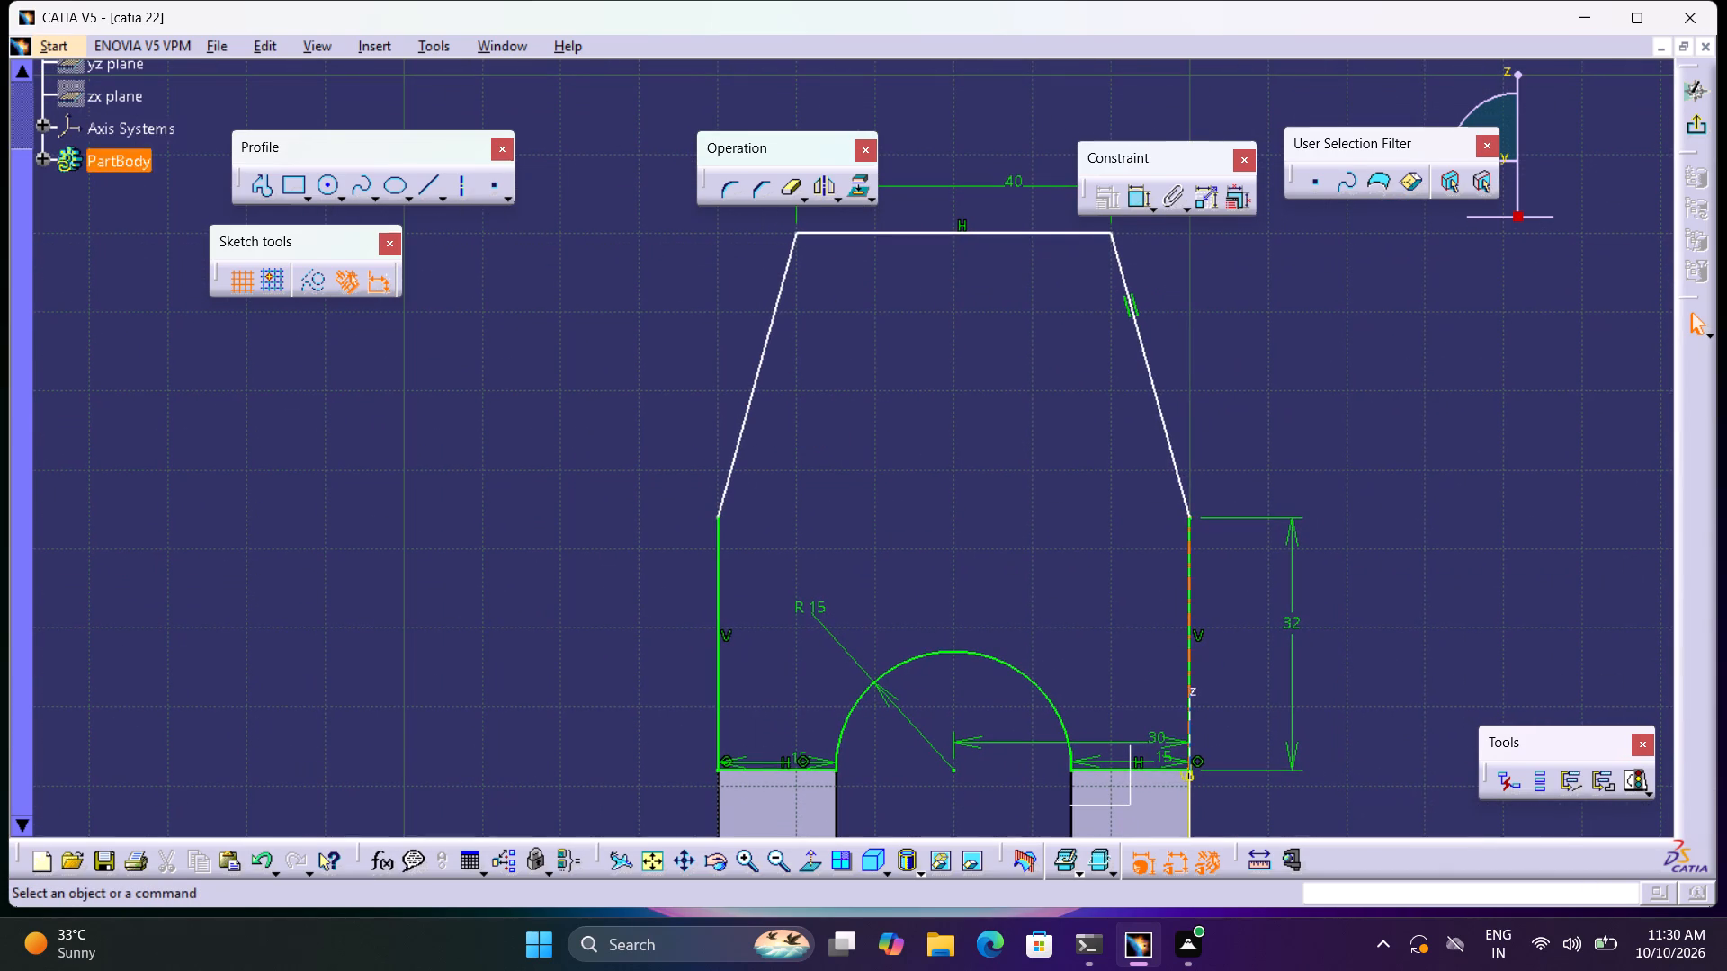
pyautogui.moveTo(1169, 737); pyautogui.dragTo(1151, 596)
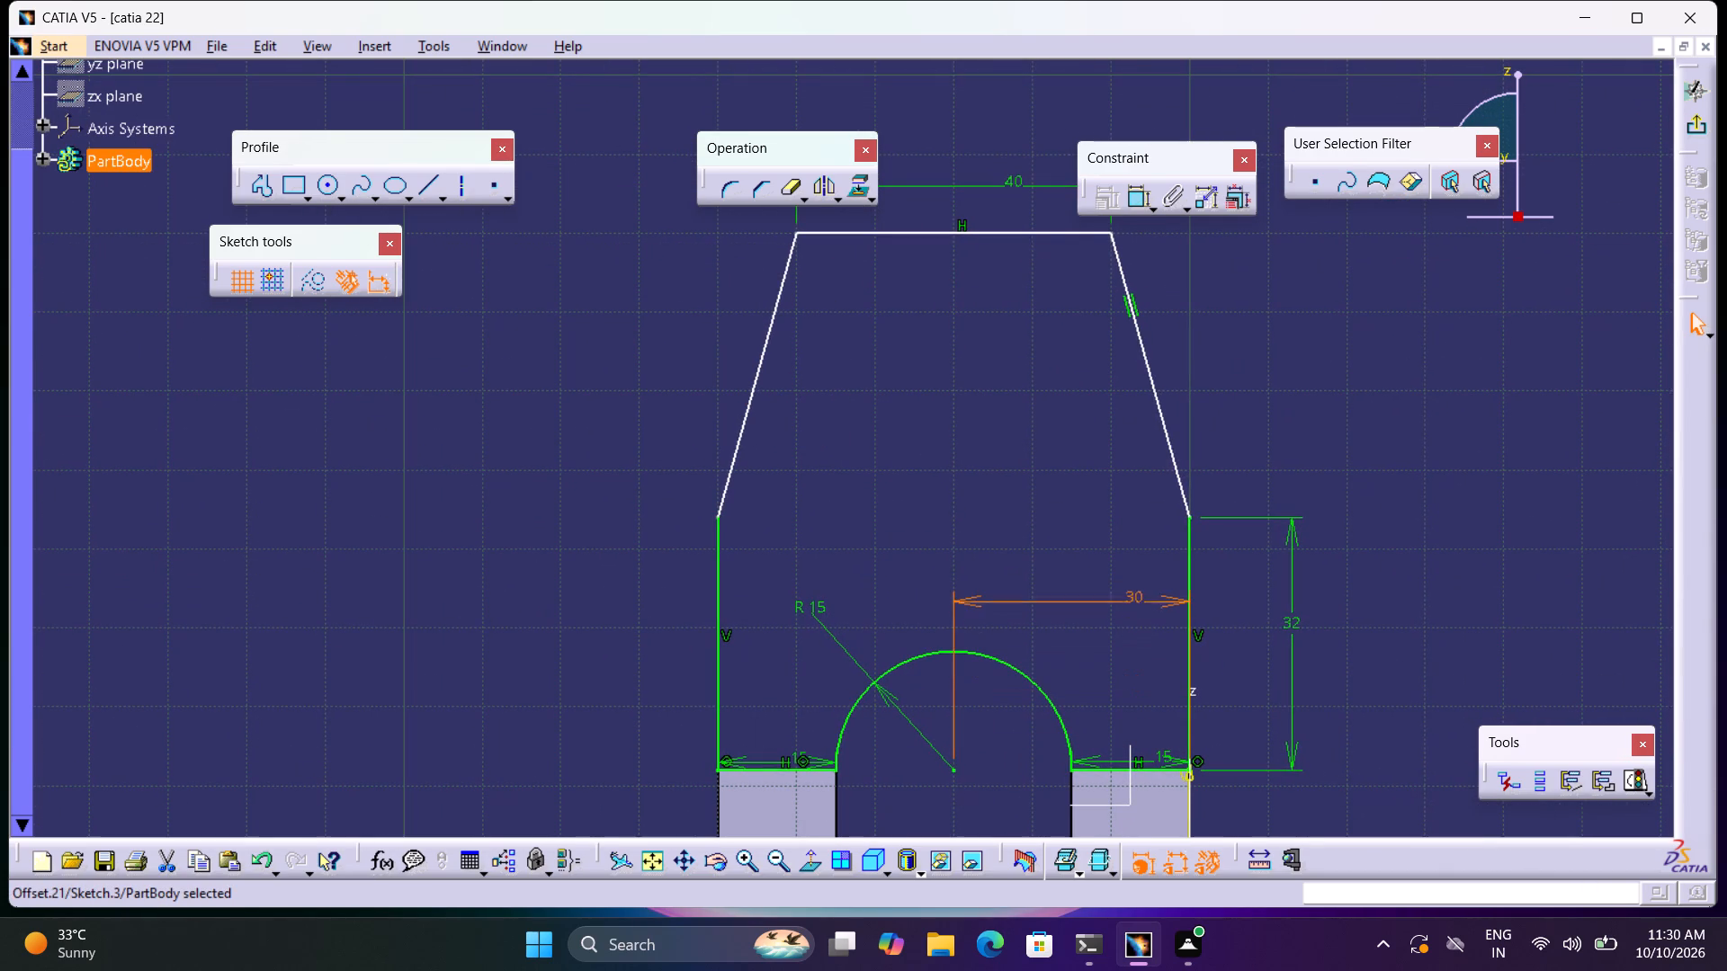
pyautogui.moveTo(1151, 596); pyautogui.dragTo(1159, 570)
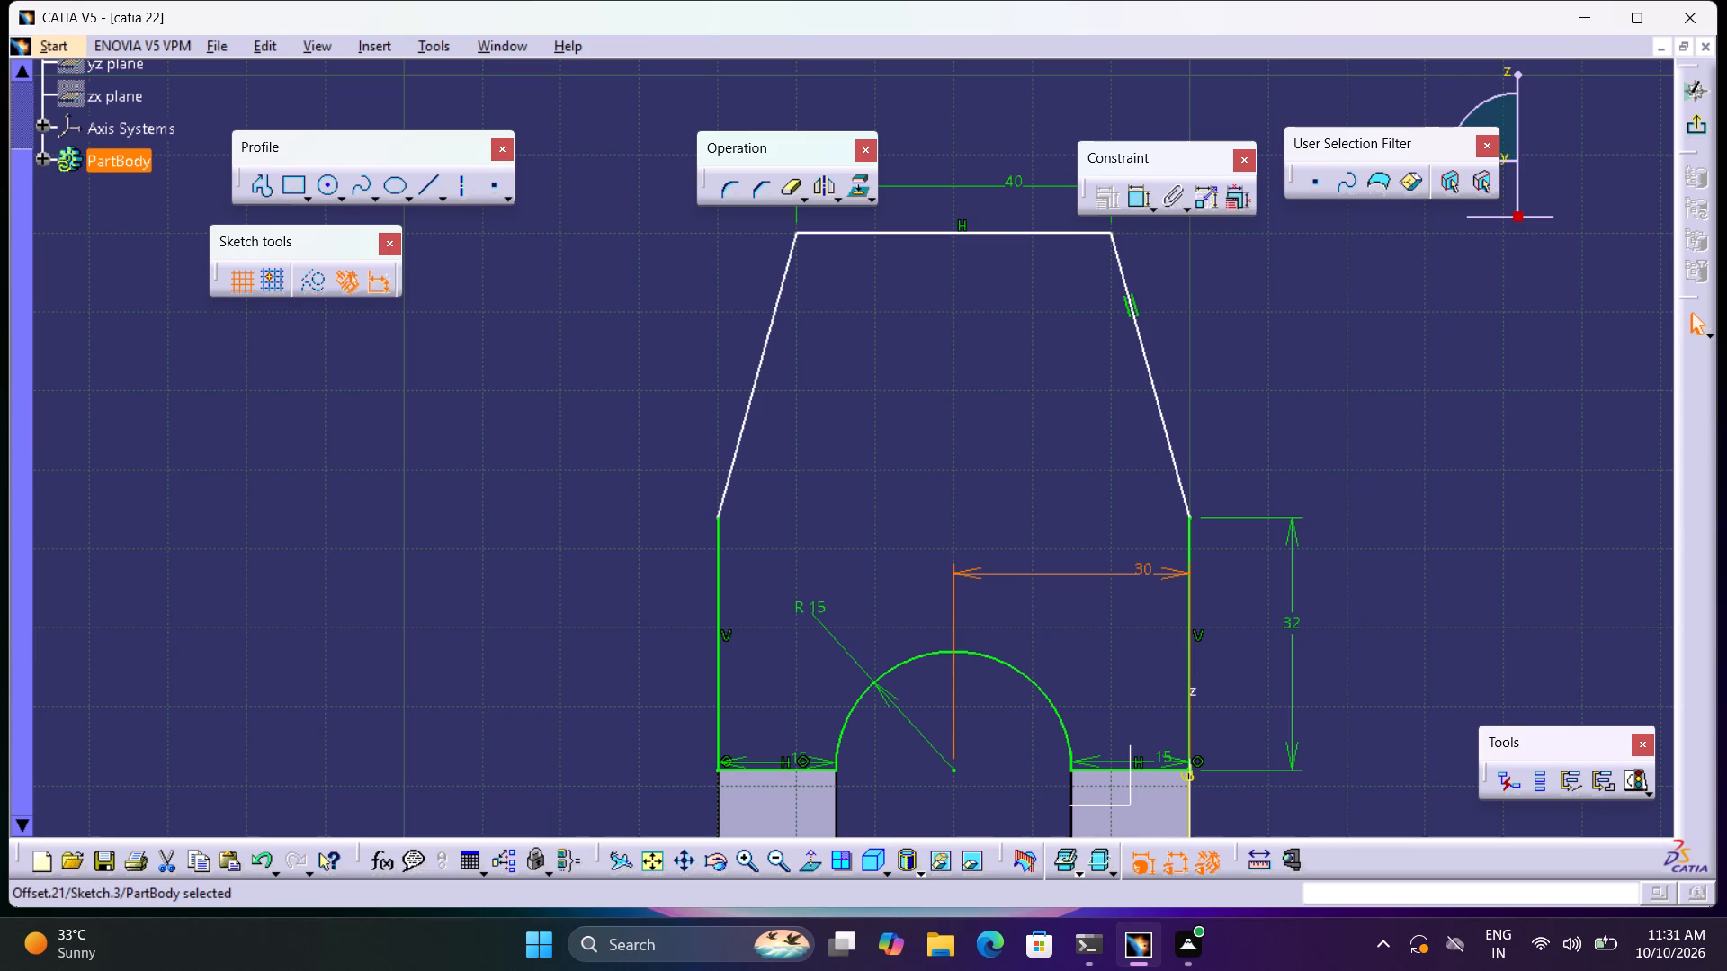
pyautogui.moveTo(1050, 696); pyautogui.dragTo(1052, 658)
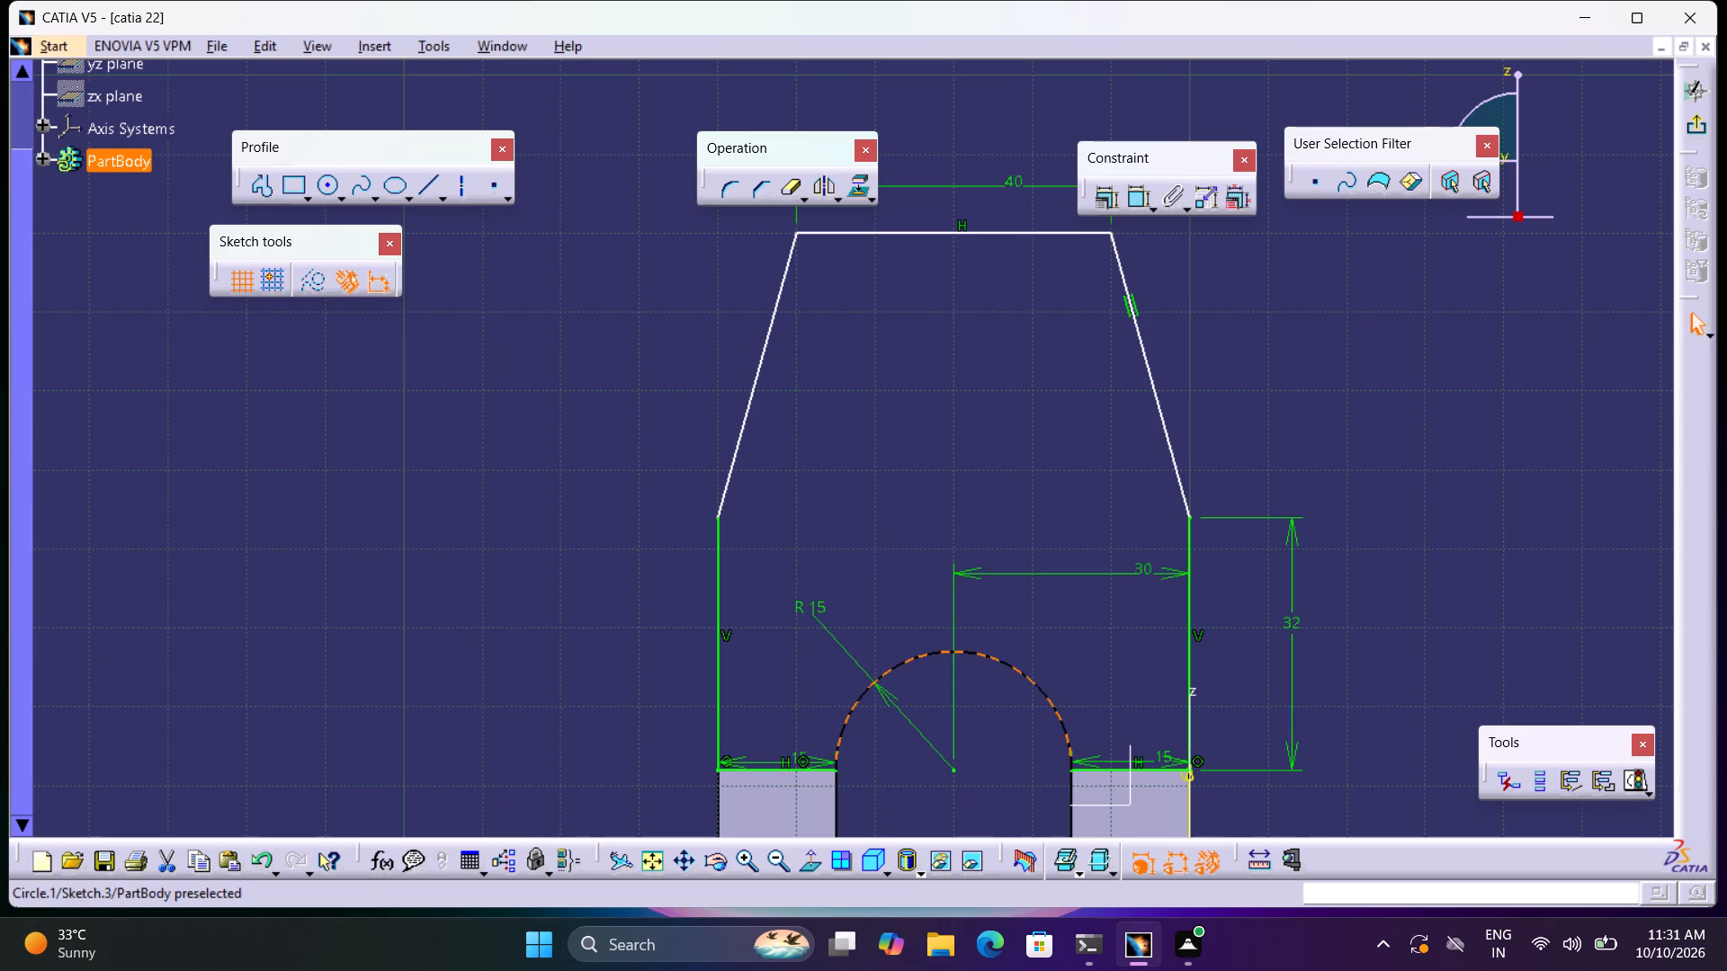
pyautogui.moveTo(1052, 658); pyautogui.dragTo(1056, 628)
# Run Sketch Solving Status and Sketch Analysis on the upright's sketch, and check its geometry and diagnostic results.
pyautogui.click(1637, 778)
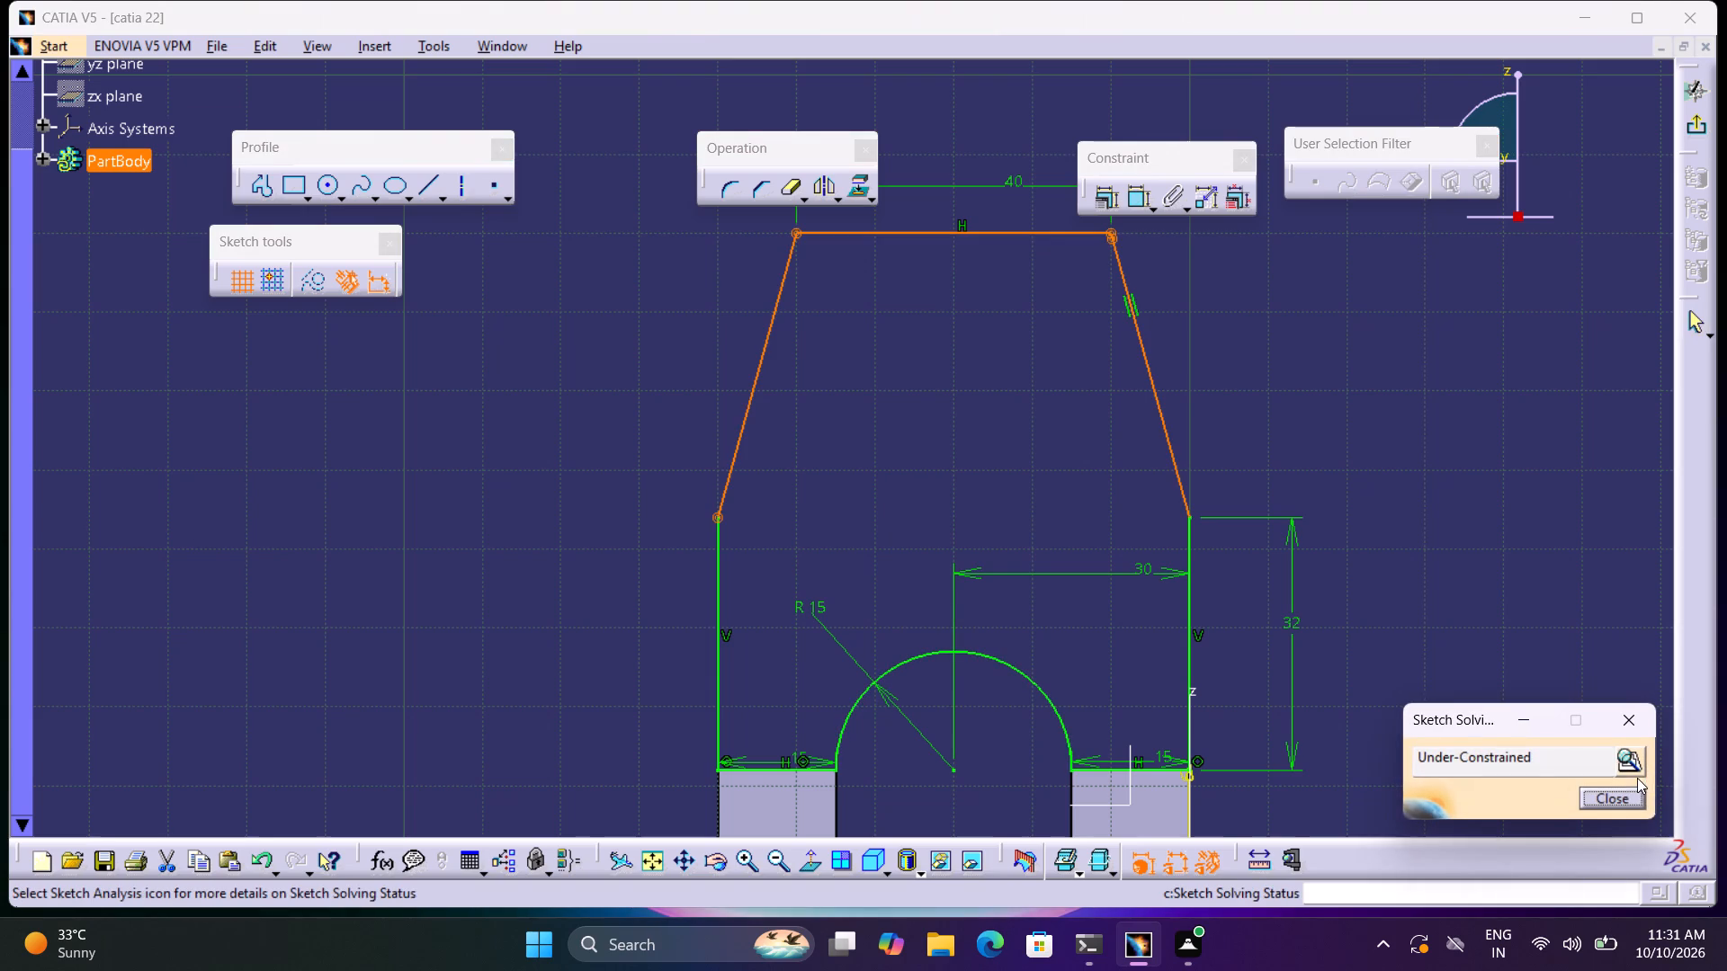
pyautogui.click(1631, 767)
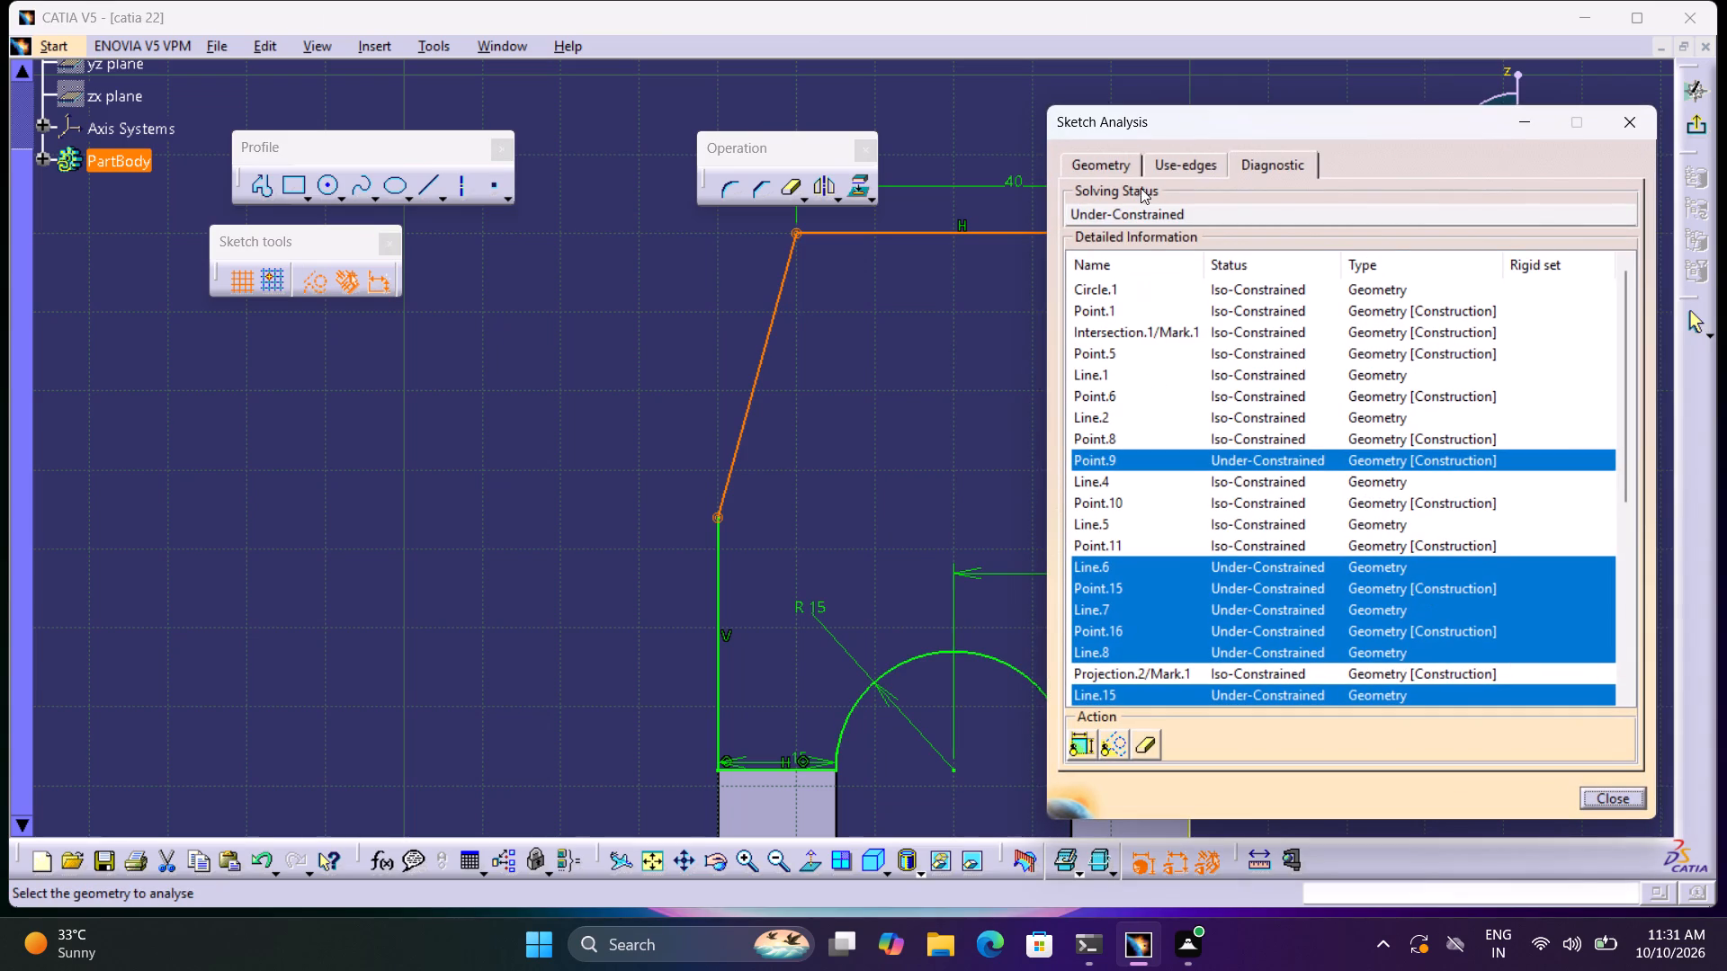
pyautogui.click(1120, 166)
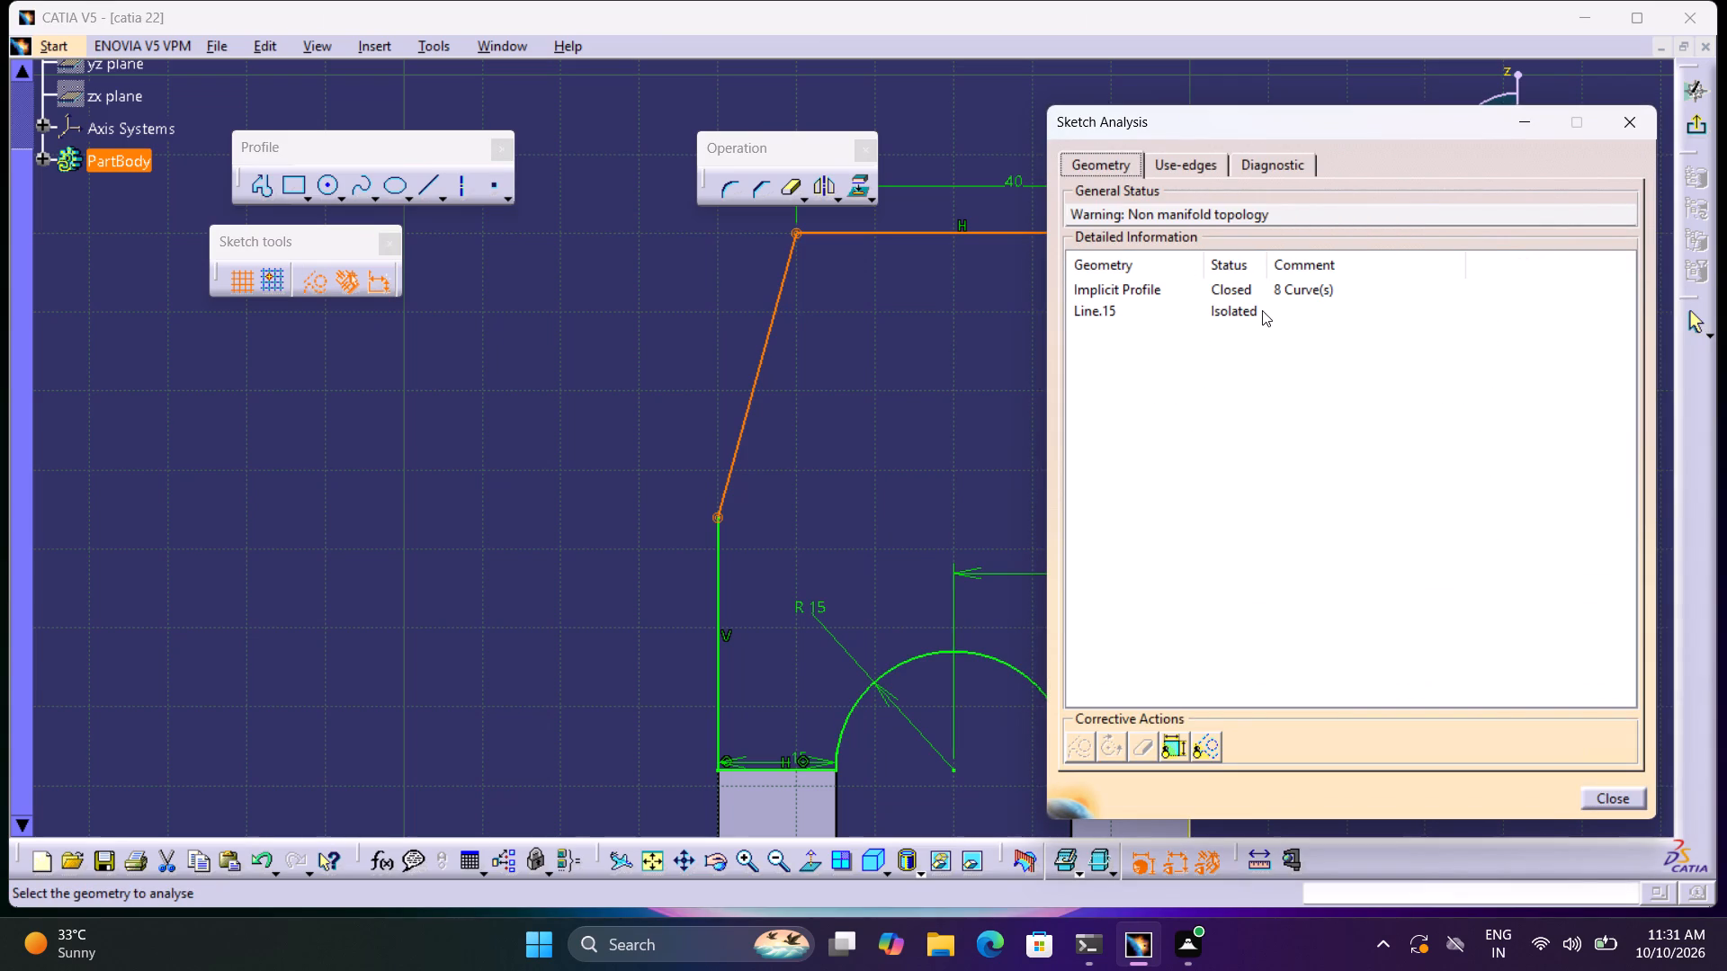
pyautogui.click(1615, 797)
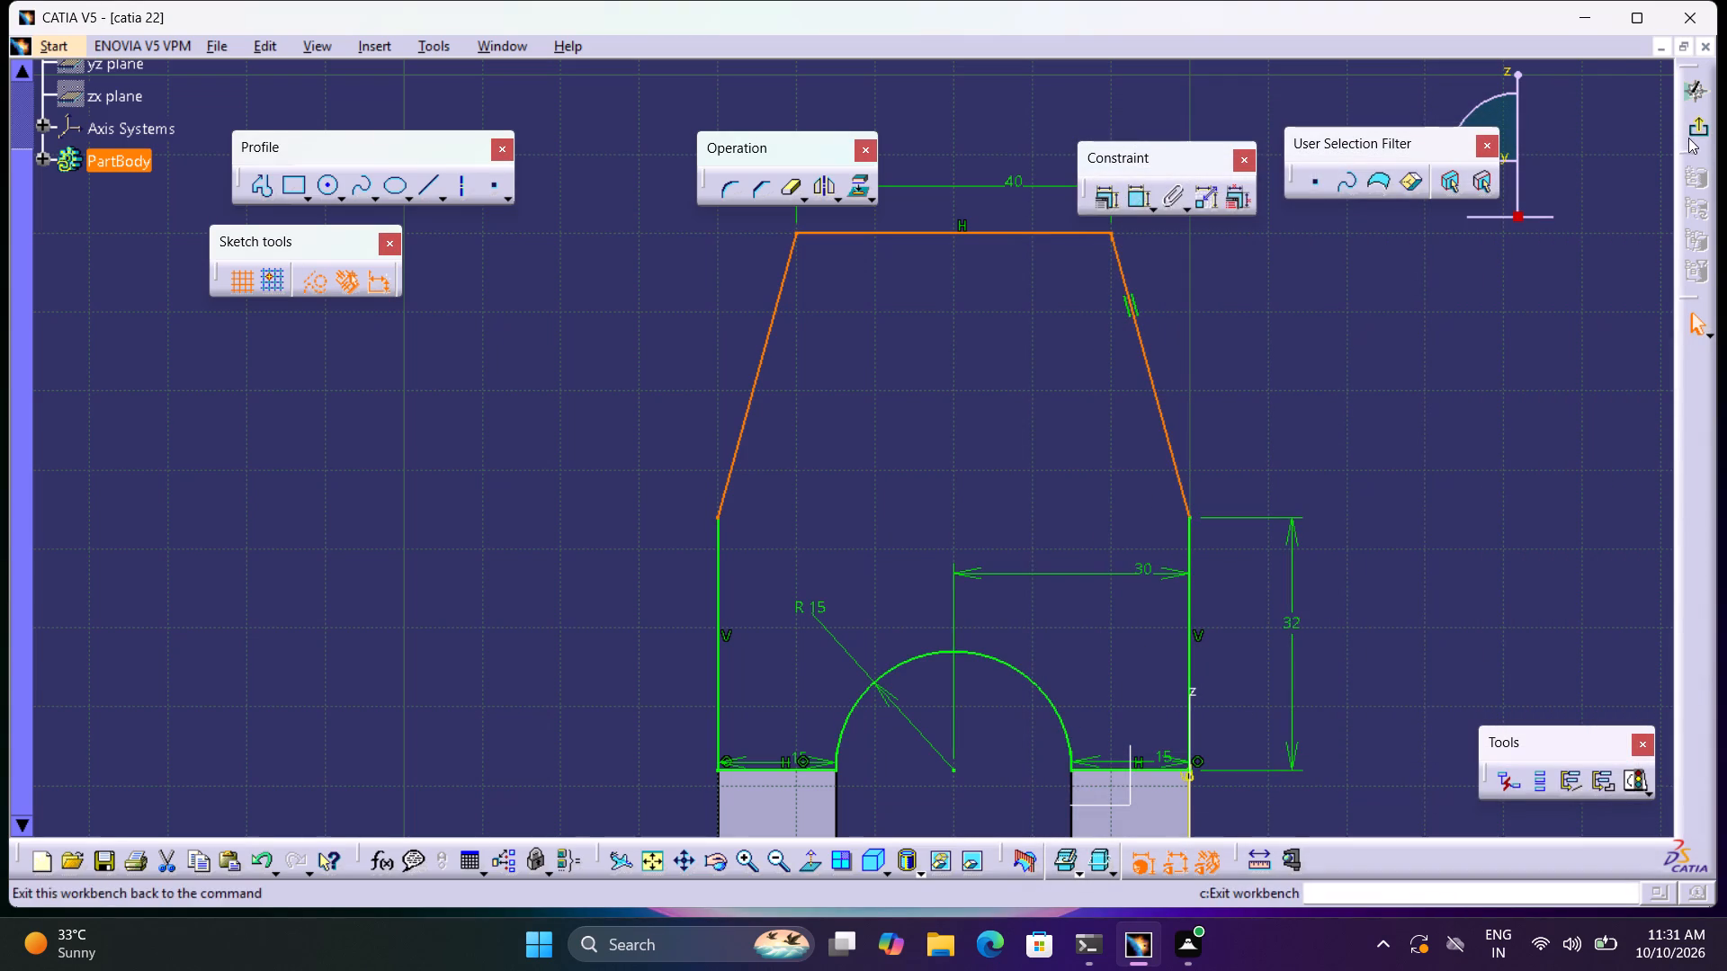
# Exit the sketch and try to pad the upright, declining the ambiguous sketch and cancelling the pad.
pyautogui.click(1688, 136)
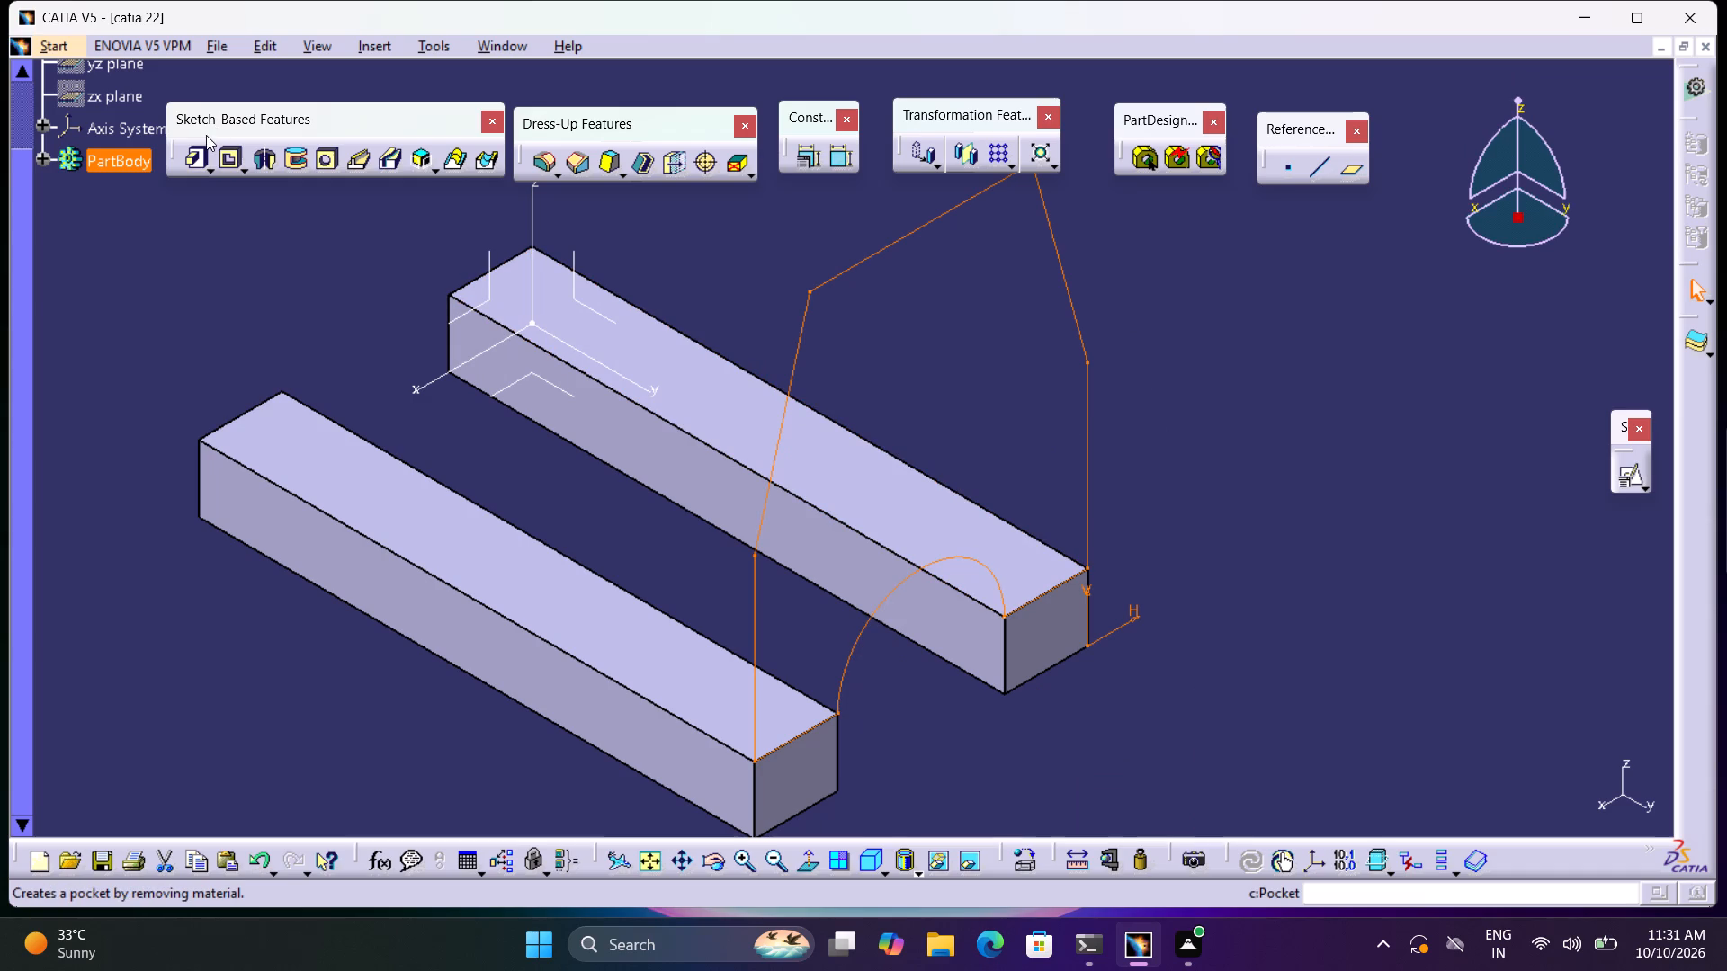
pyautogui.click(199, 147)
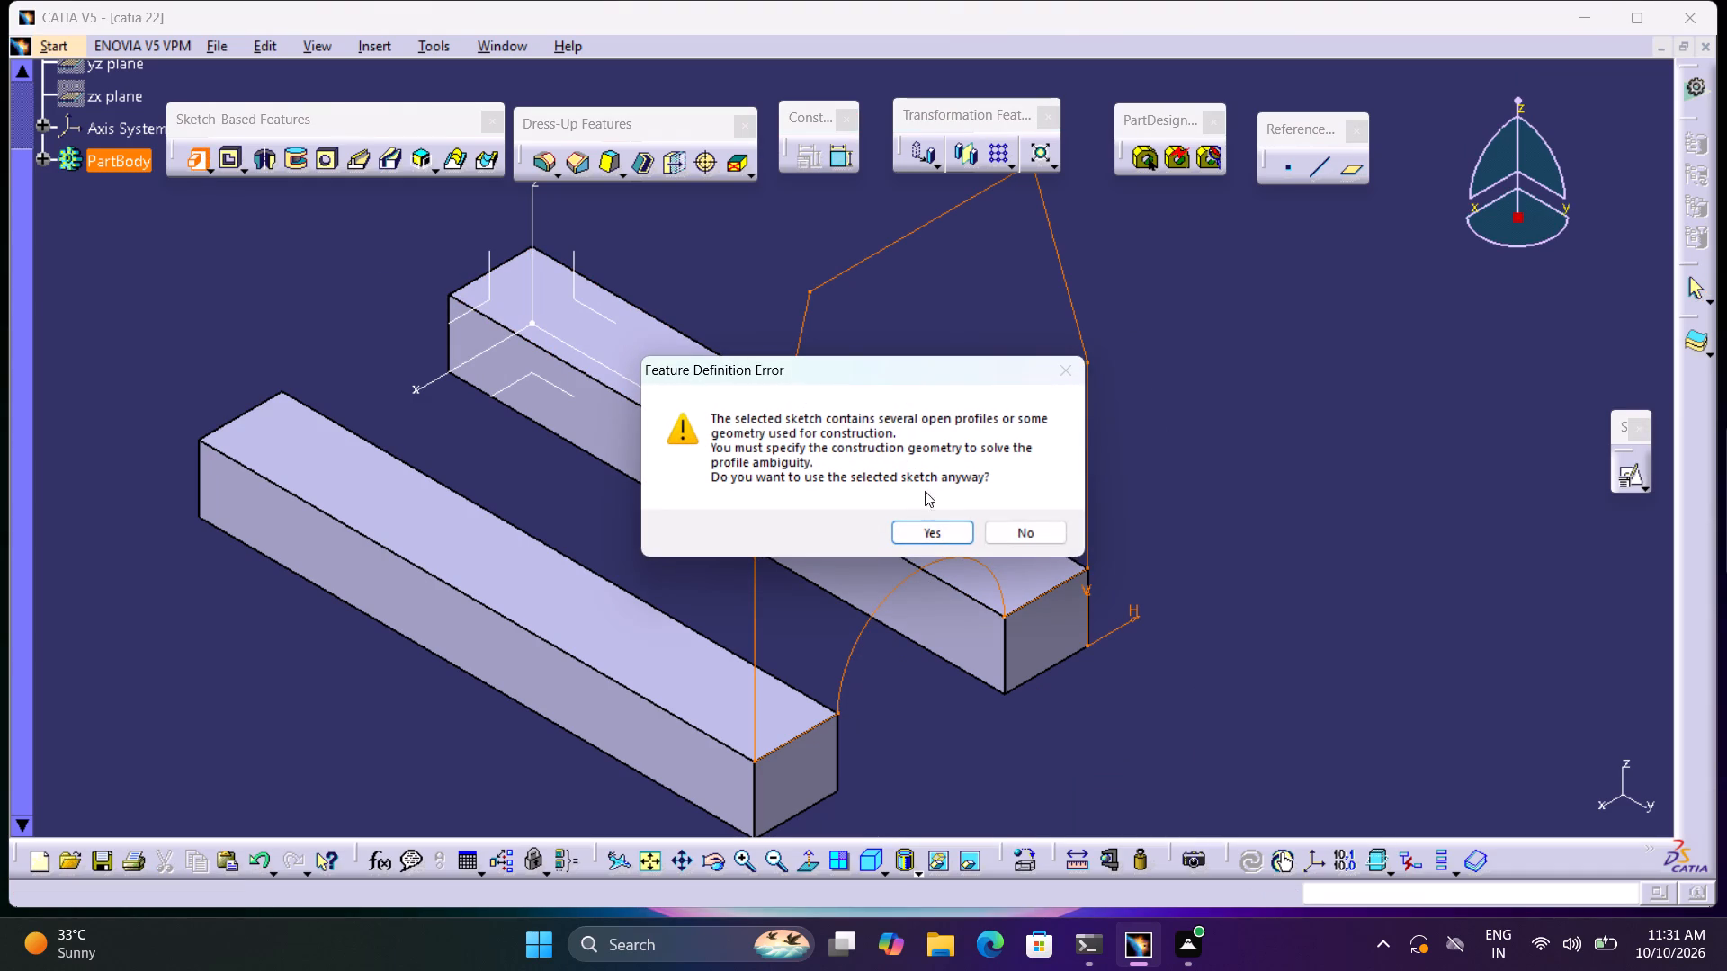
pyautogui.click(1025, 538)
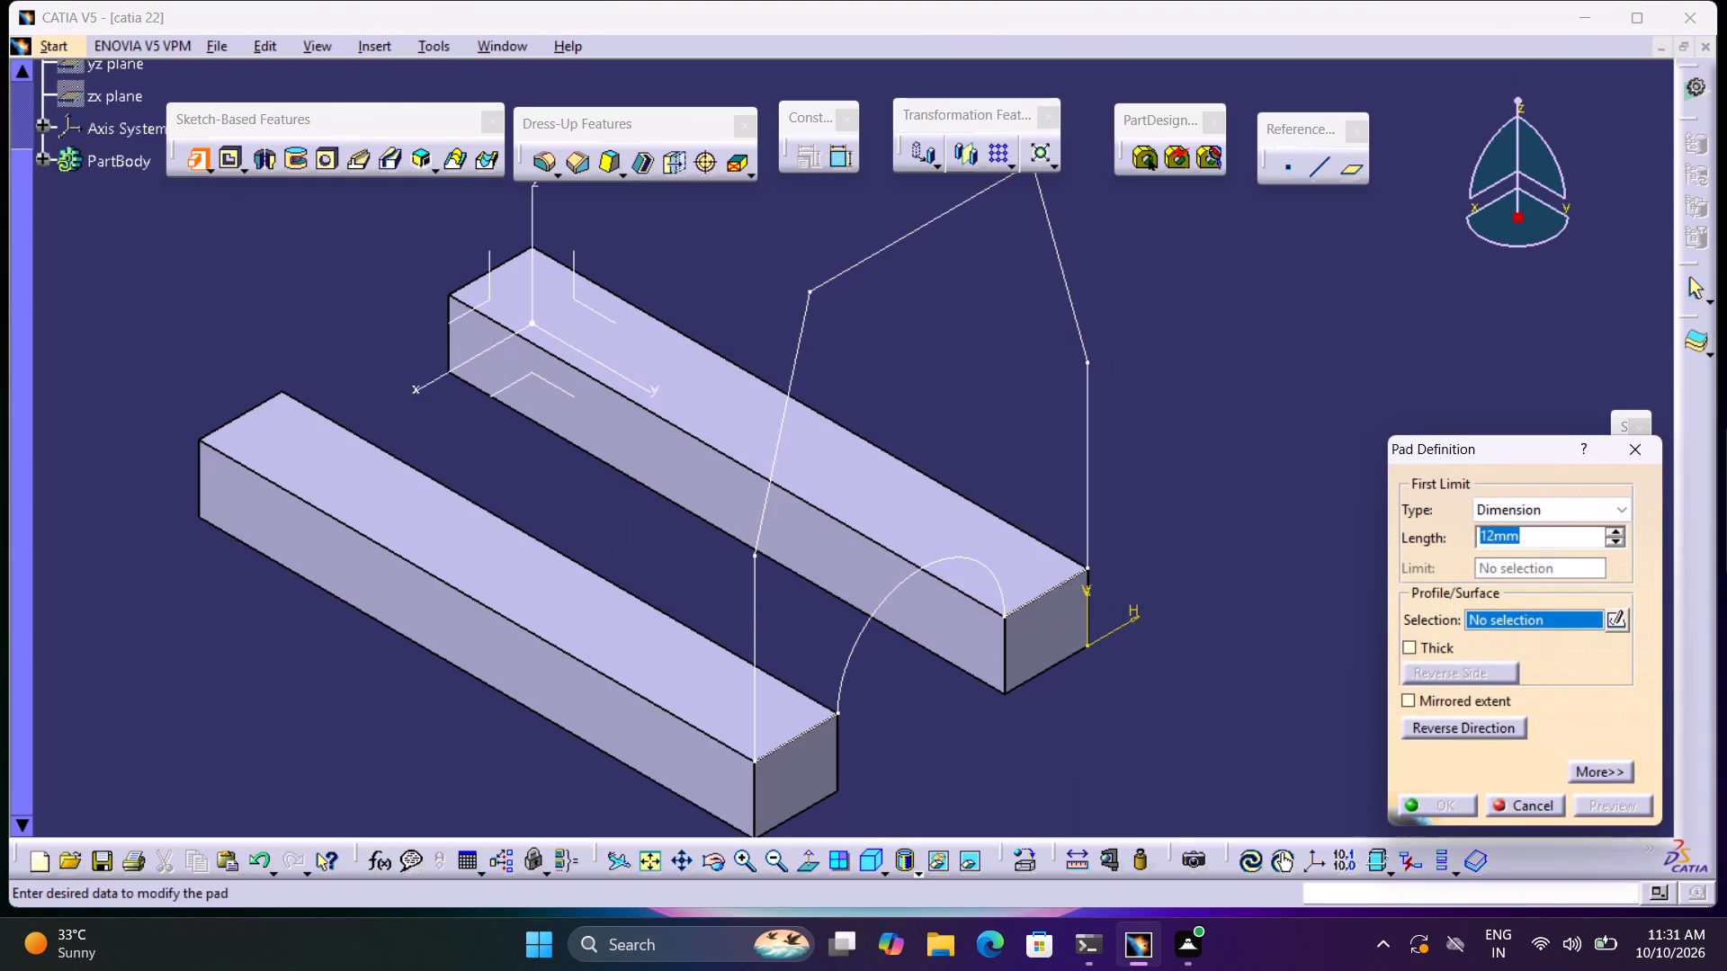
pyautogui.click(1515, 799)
# Reopen the upright's sketch and delete the tapered line on the side nearest the sketch origin.
pyautogui.doubleClick(1089, 432)
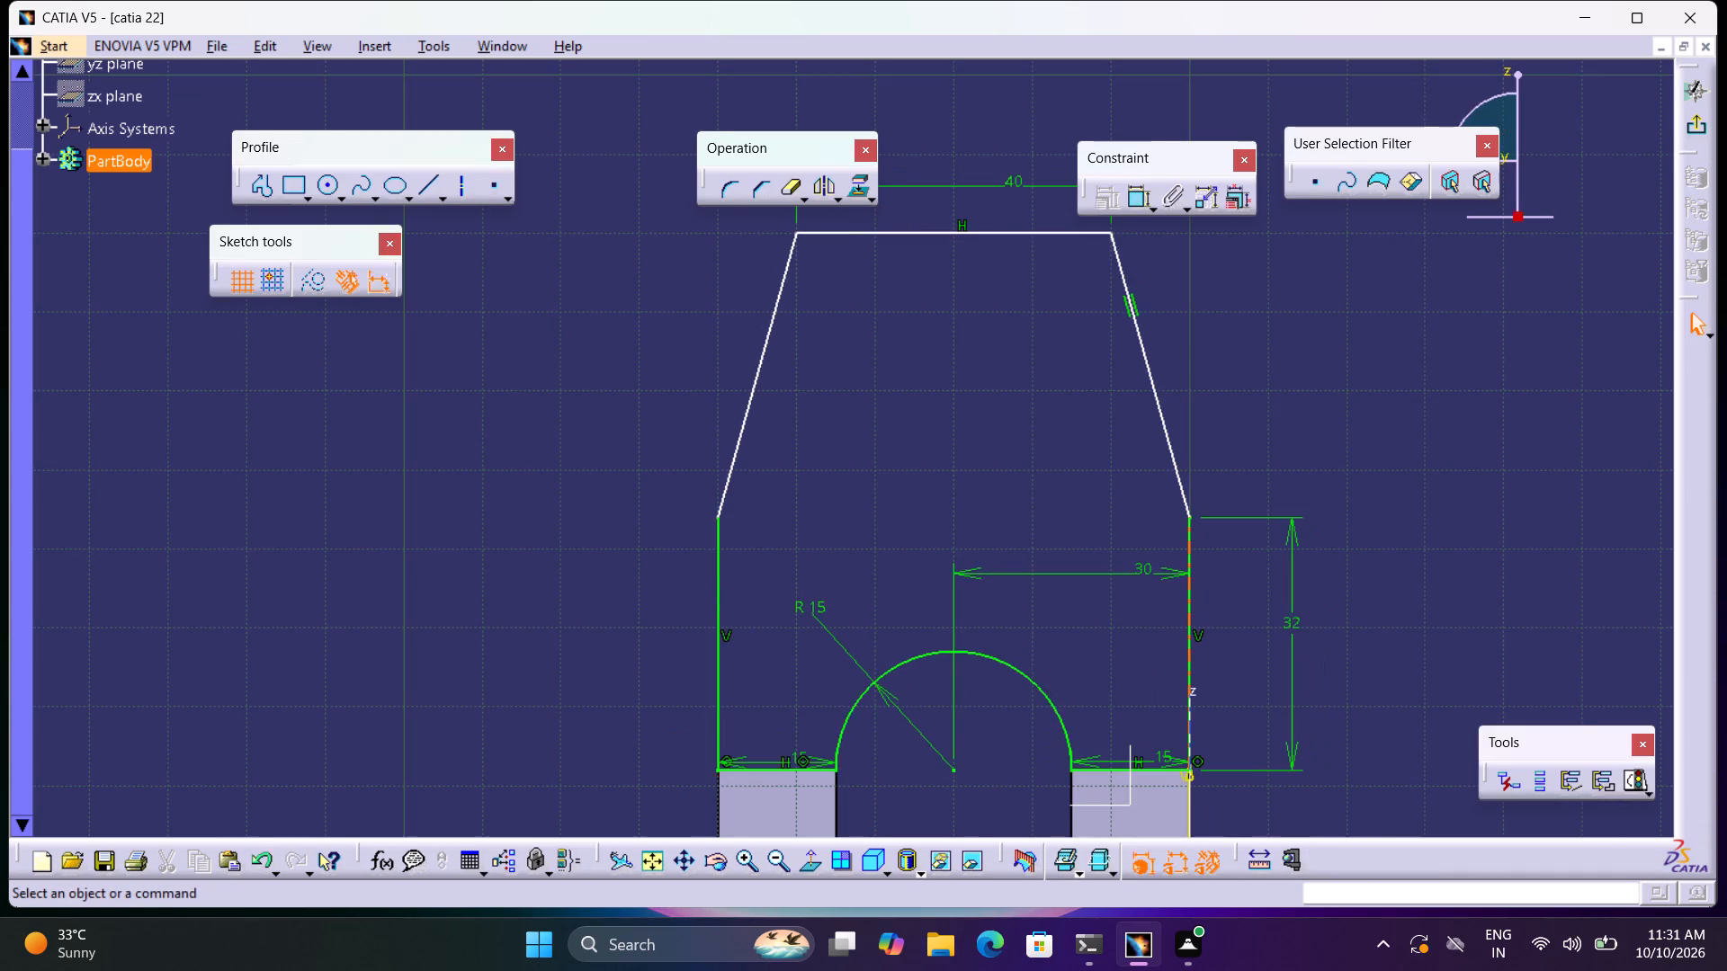
pyautogui.click(1138, 306)
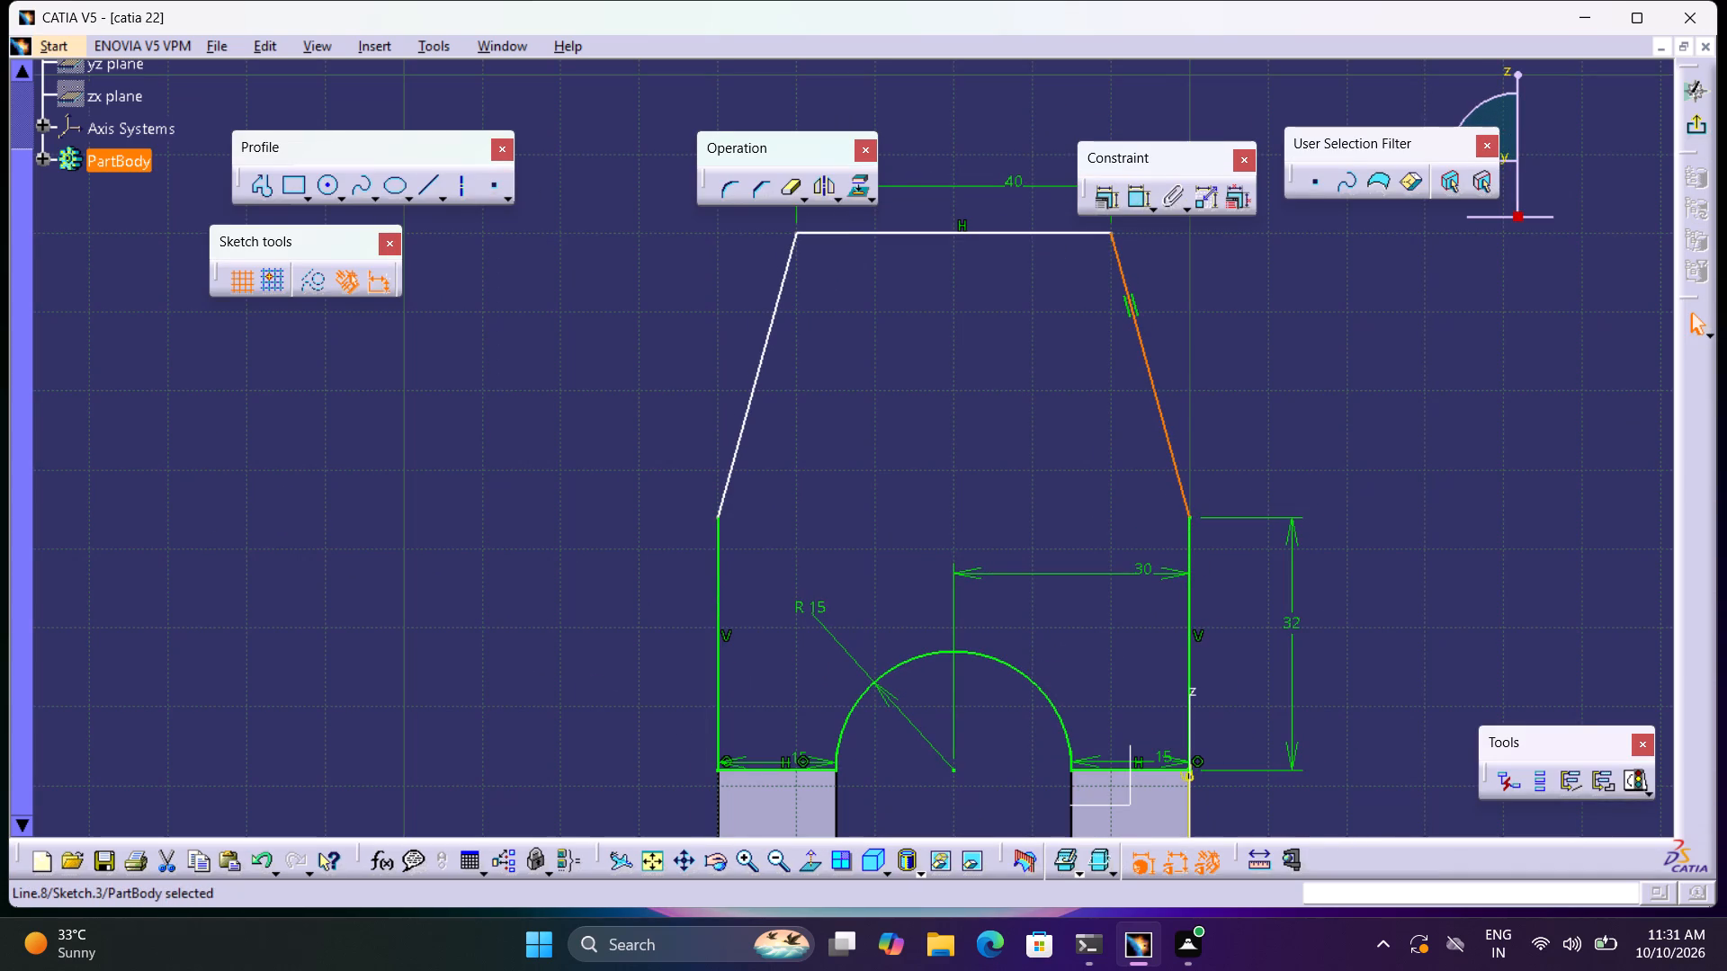
pyautogui.press('Delete')
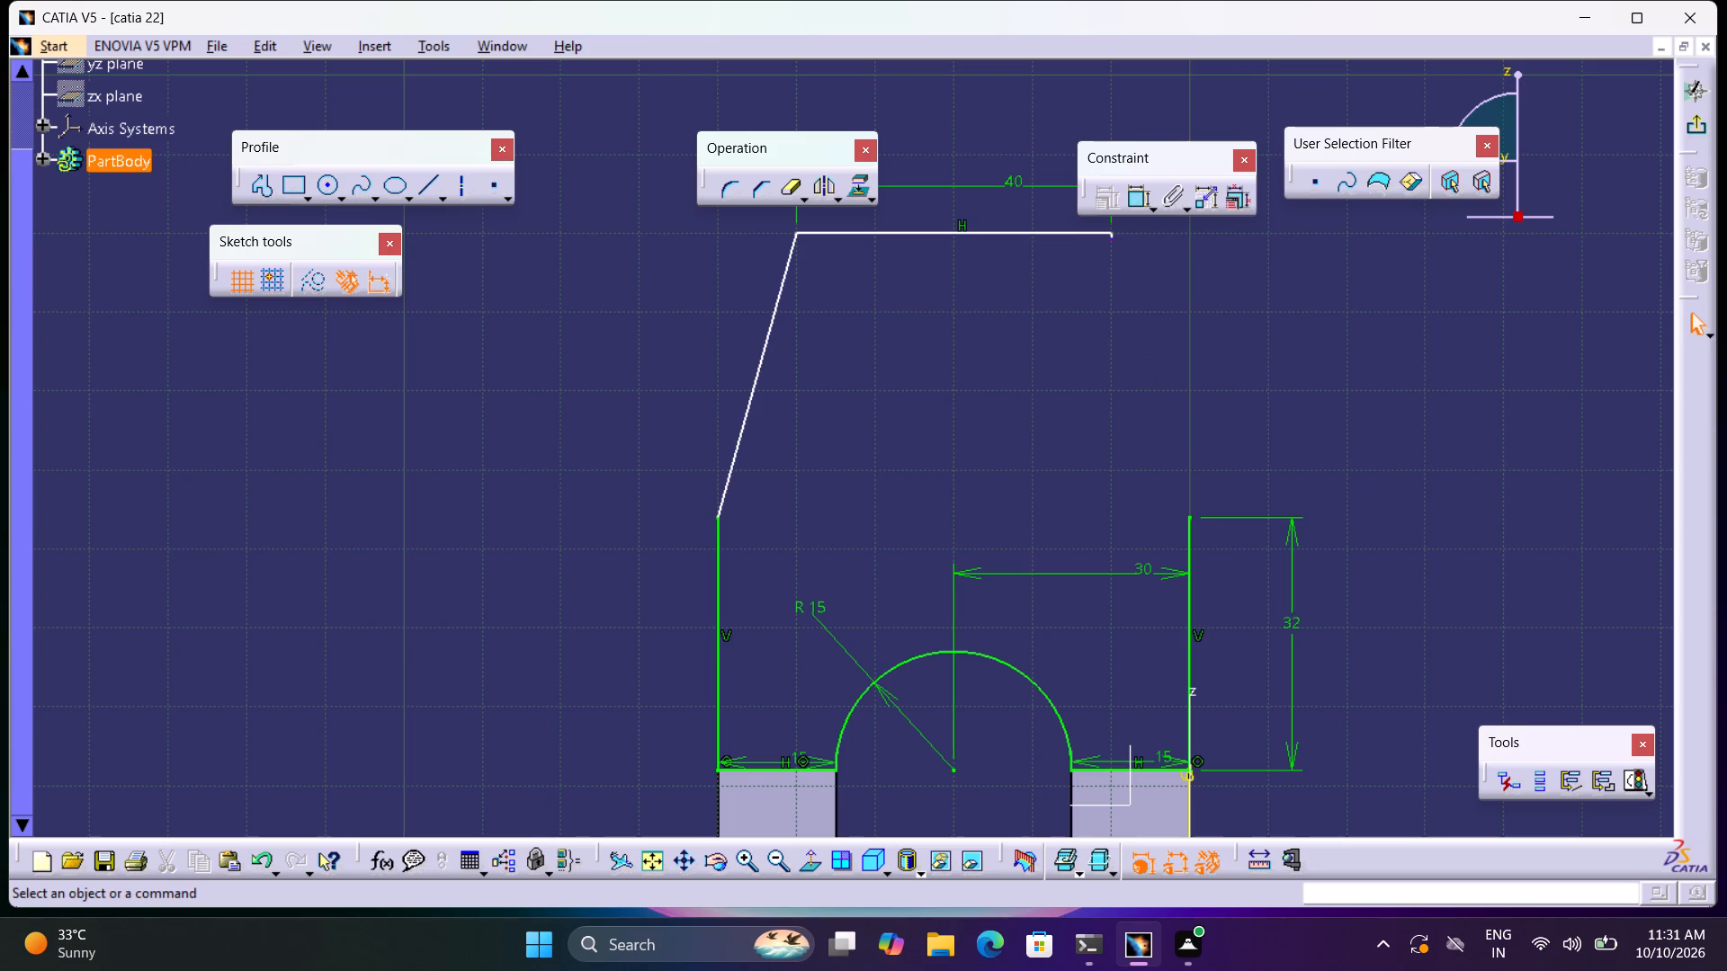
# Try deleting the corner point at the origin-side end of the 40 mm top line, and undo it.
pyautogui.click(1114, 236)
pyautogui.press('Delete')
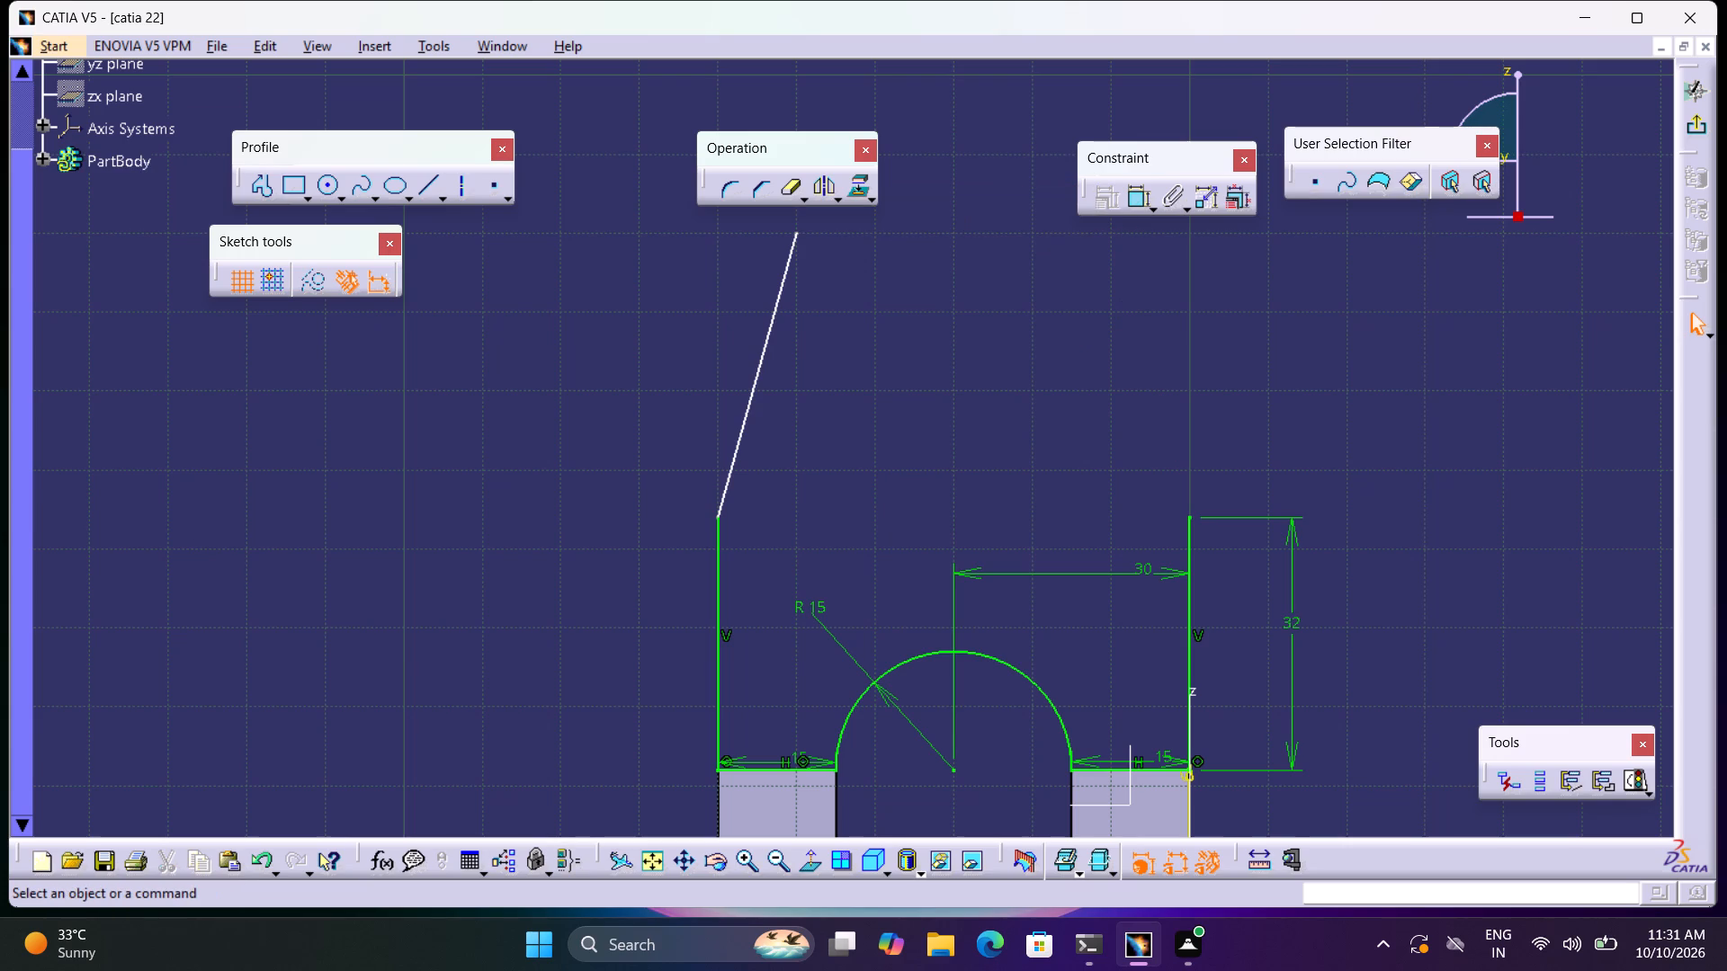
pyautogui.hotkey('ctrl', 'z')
# Delete the leftover short stub line below the origin-side end of the 40 mm top line by removing its end point.
pyautogui.moveTo(1136, 272); pyautogui.dragTo(1136, 274, button='middle')
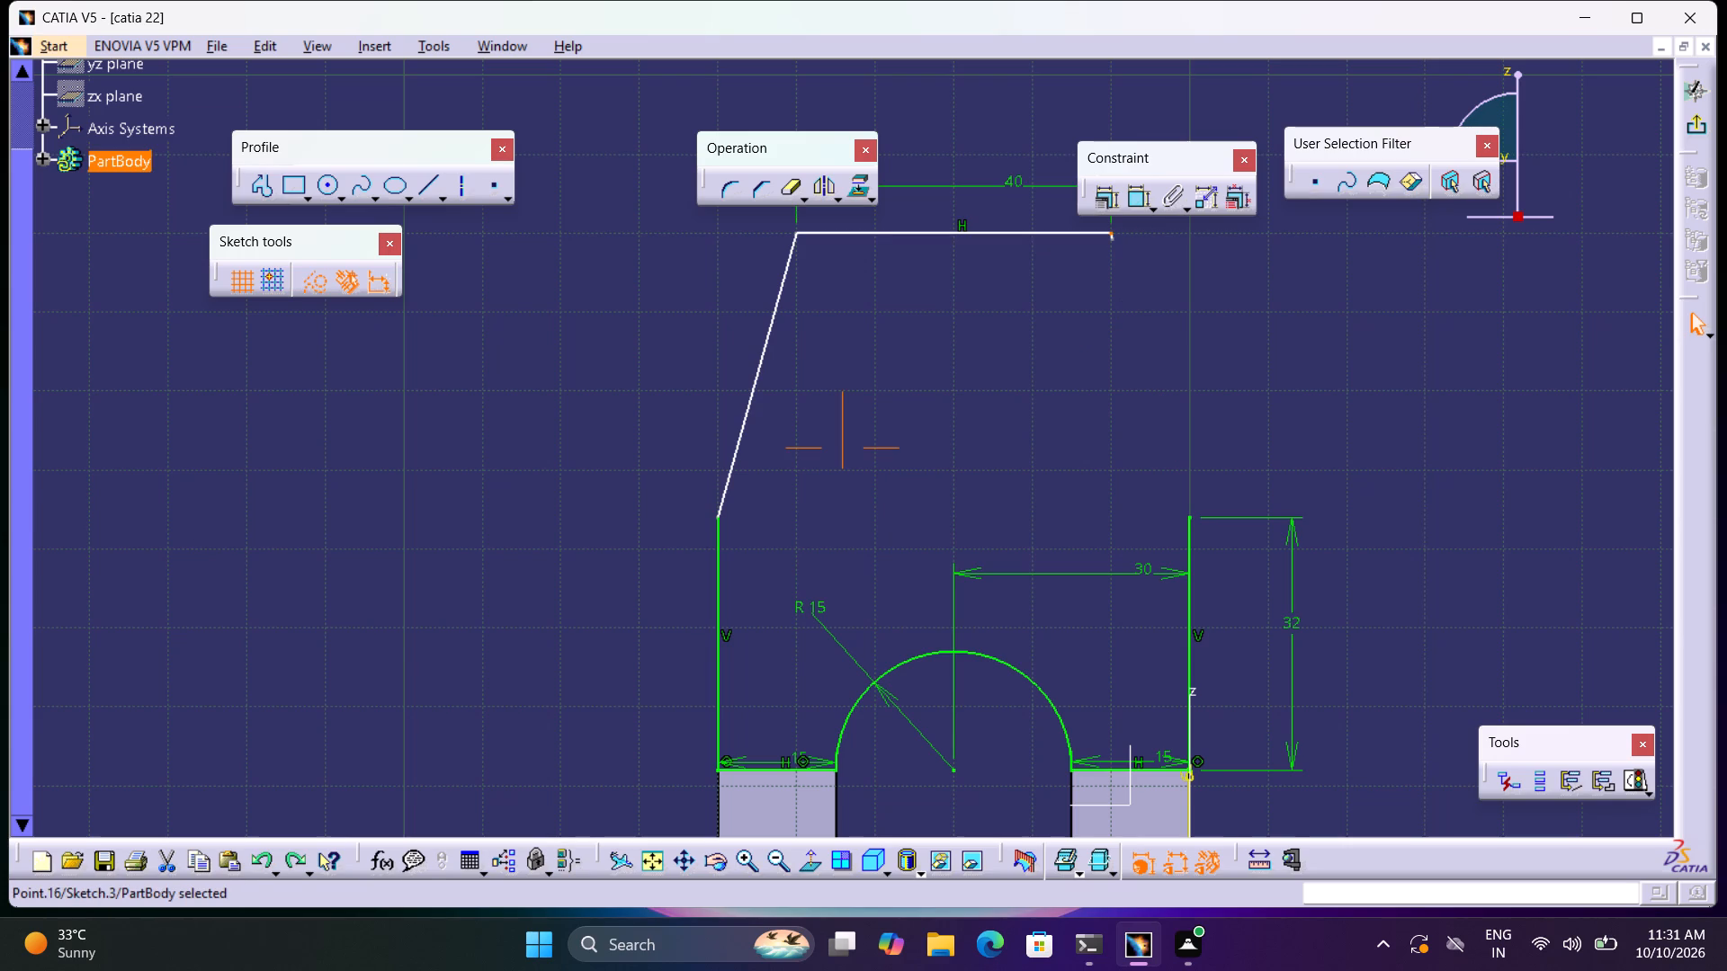
pyautogui.moveTo(1136, 274); pyautogui.dragTo(1060, 186, button='middle')
pyautogui.rightClick(1136, 275)
pyautogui.moveTo(1472, 456); pyautogui.dragTo(1059, 681, button='middle')
pyautogui.click(1069, 630)
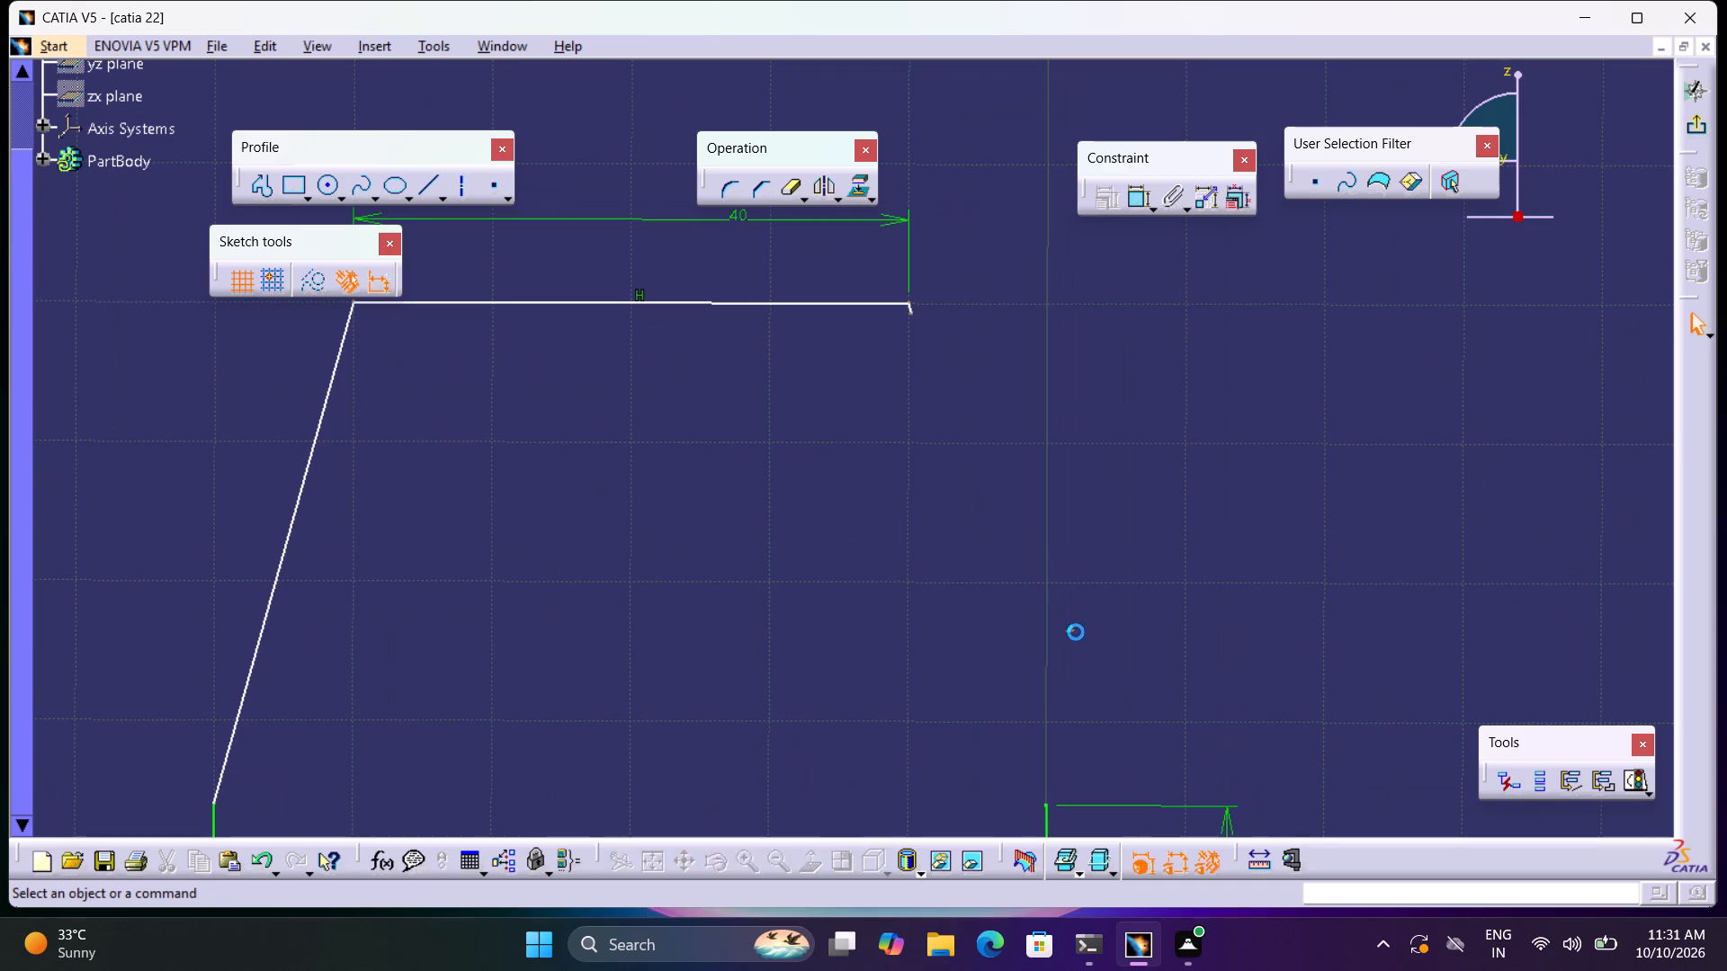
pyautogui.click(911, 305)
pyautogui.click(913, 308)
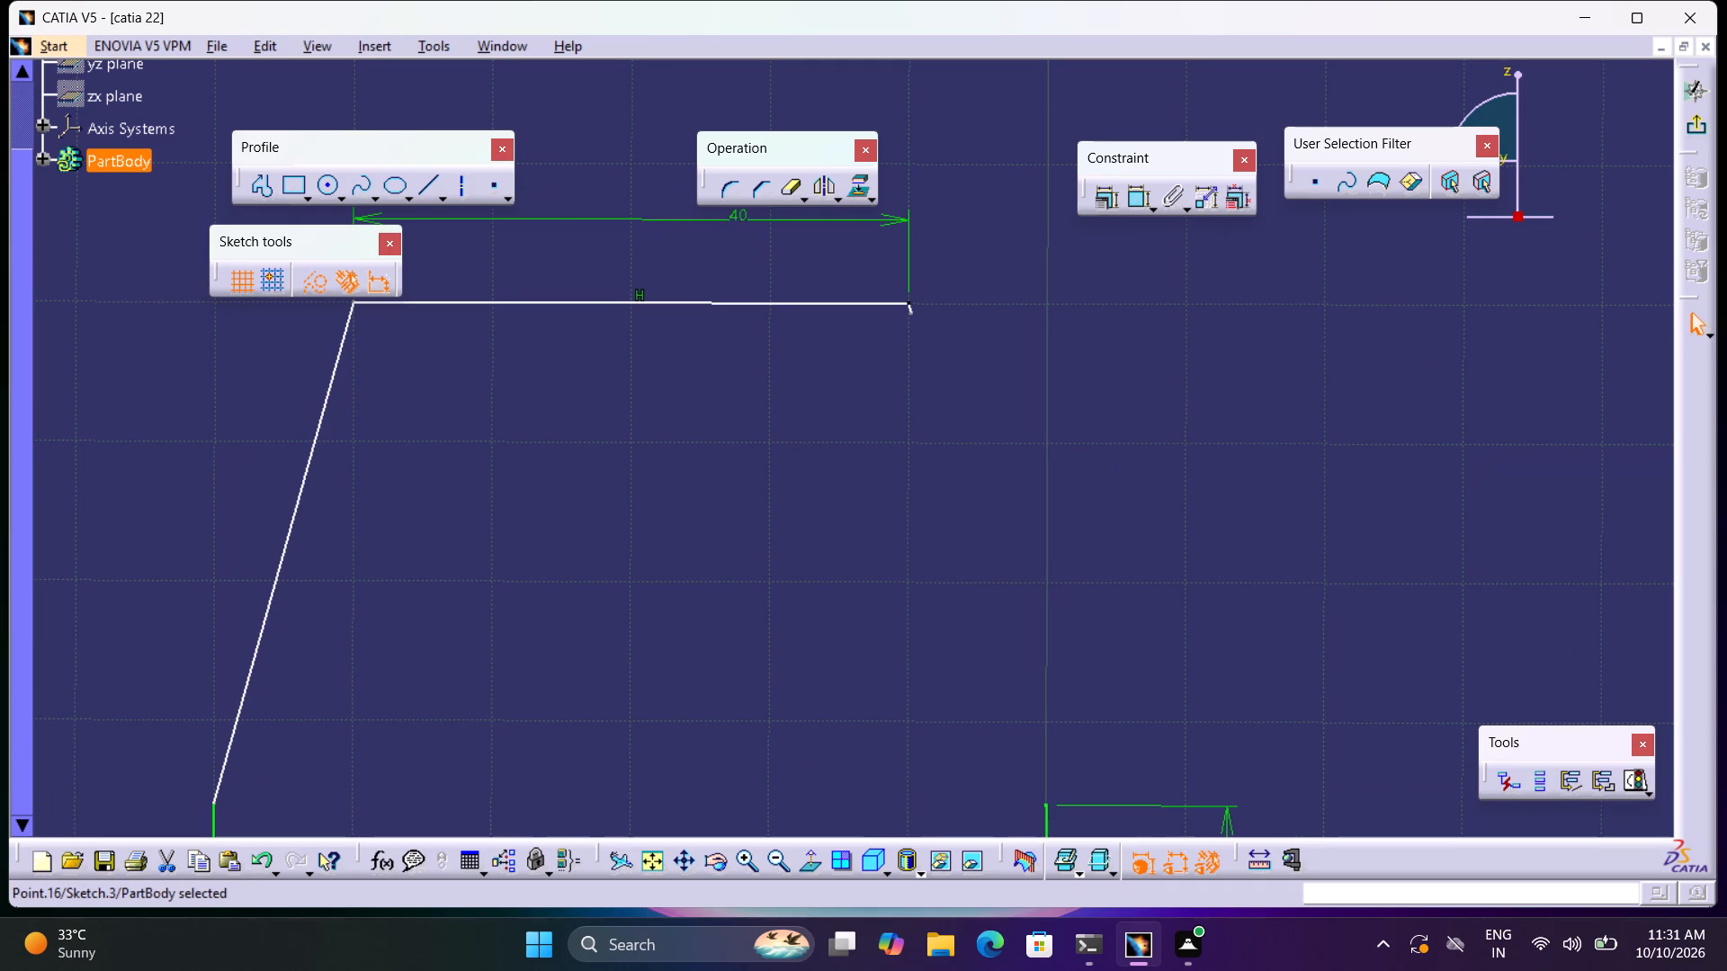
pyautogui.click(914, 311)
pyautogui.press('Delete')
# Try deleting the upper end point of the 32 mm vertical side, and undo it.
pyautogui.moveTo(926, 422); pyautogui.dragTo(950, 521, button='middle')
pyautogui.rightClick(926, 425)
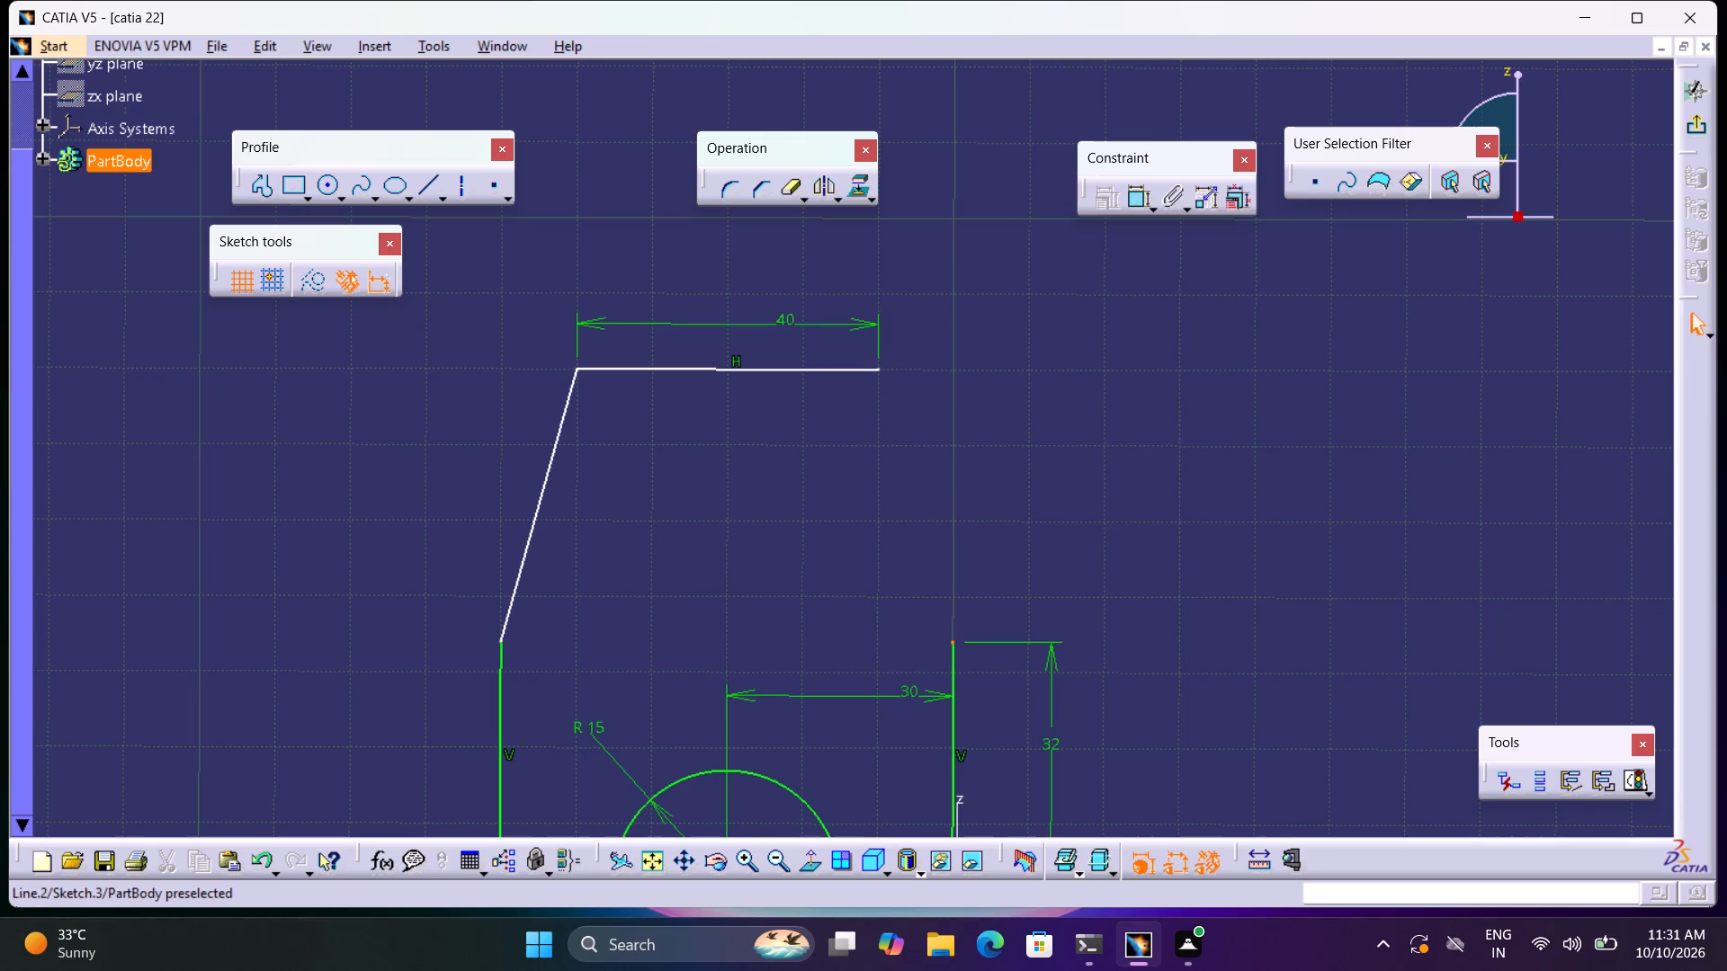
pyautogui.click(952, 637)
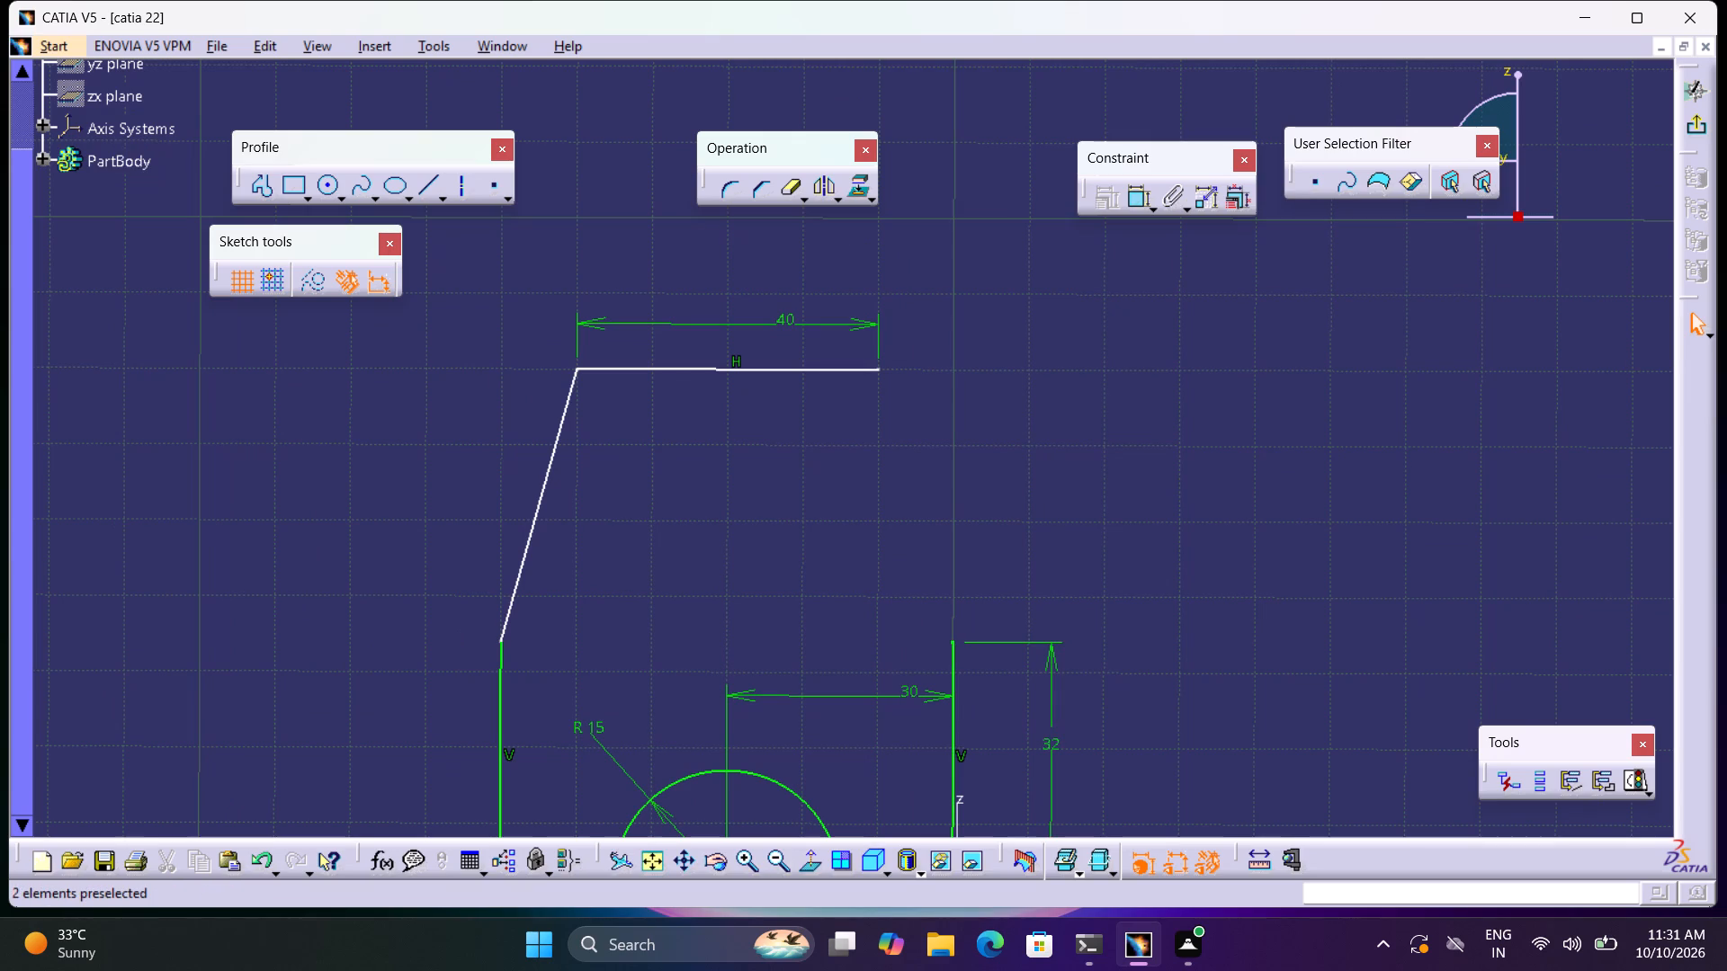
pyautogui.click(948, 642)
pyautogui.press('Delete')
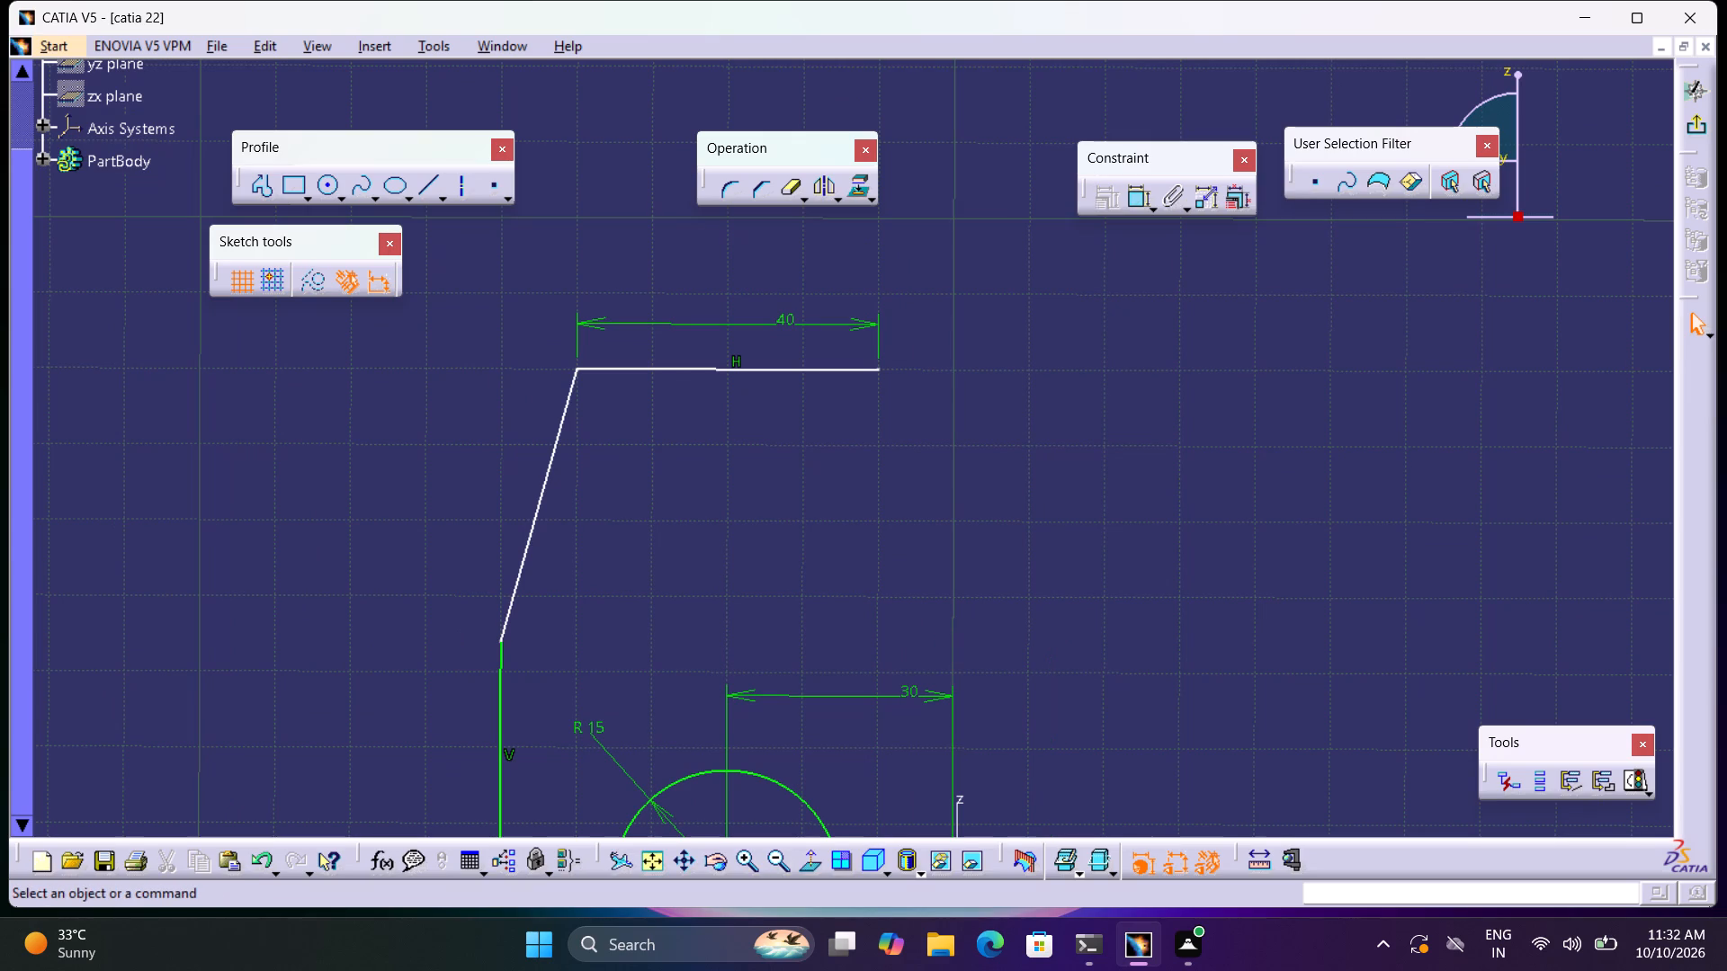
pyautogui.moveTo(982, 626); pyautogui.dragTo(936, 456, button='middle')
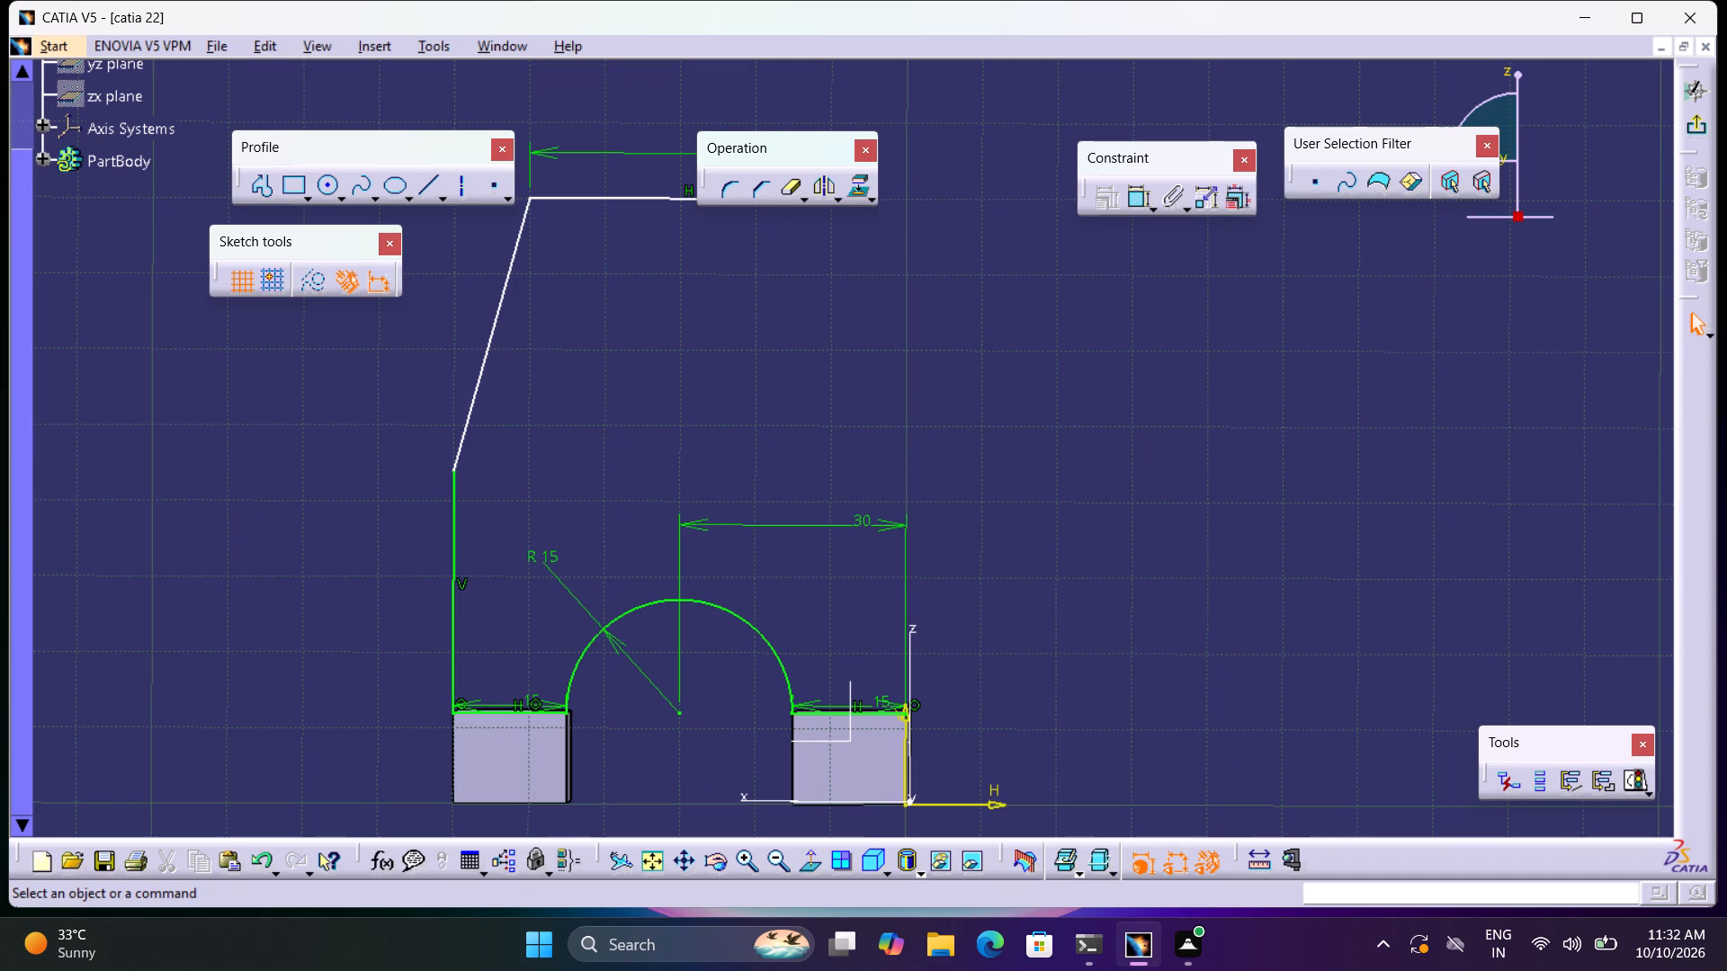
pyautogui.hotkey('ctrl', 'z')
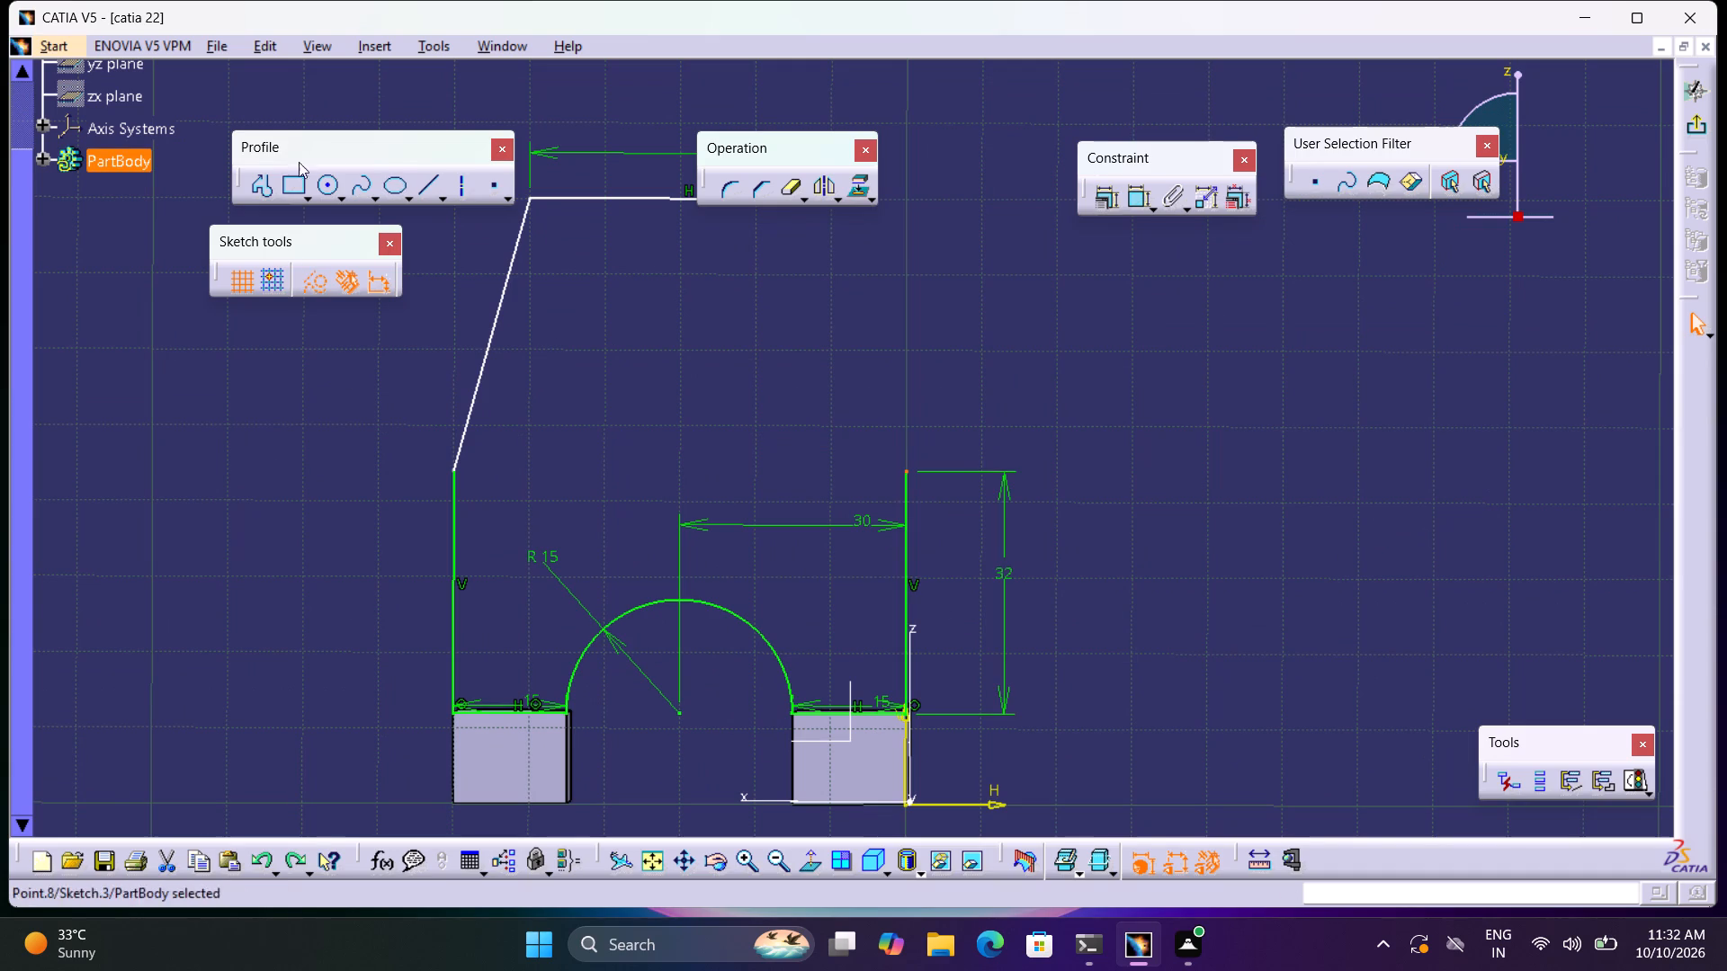
# Draw a new tapered profile line about 37 mm long from the 32 mm side's upper end to the top line's end at H -10, V 80.
pyautogui.click(263, 187)
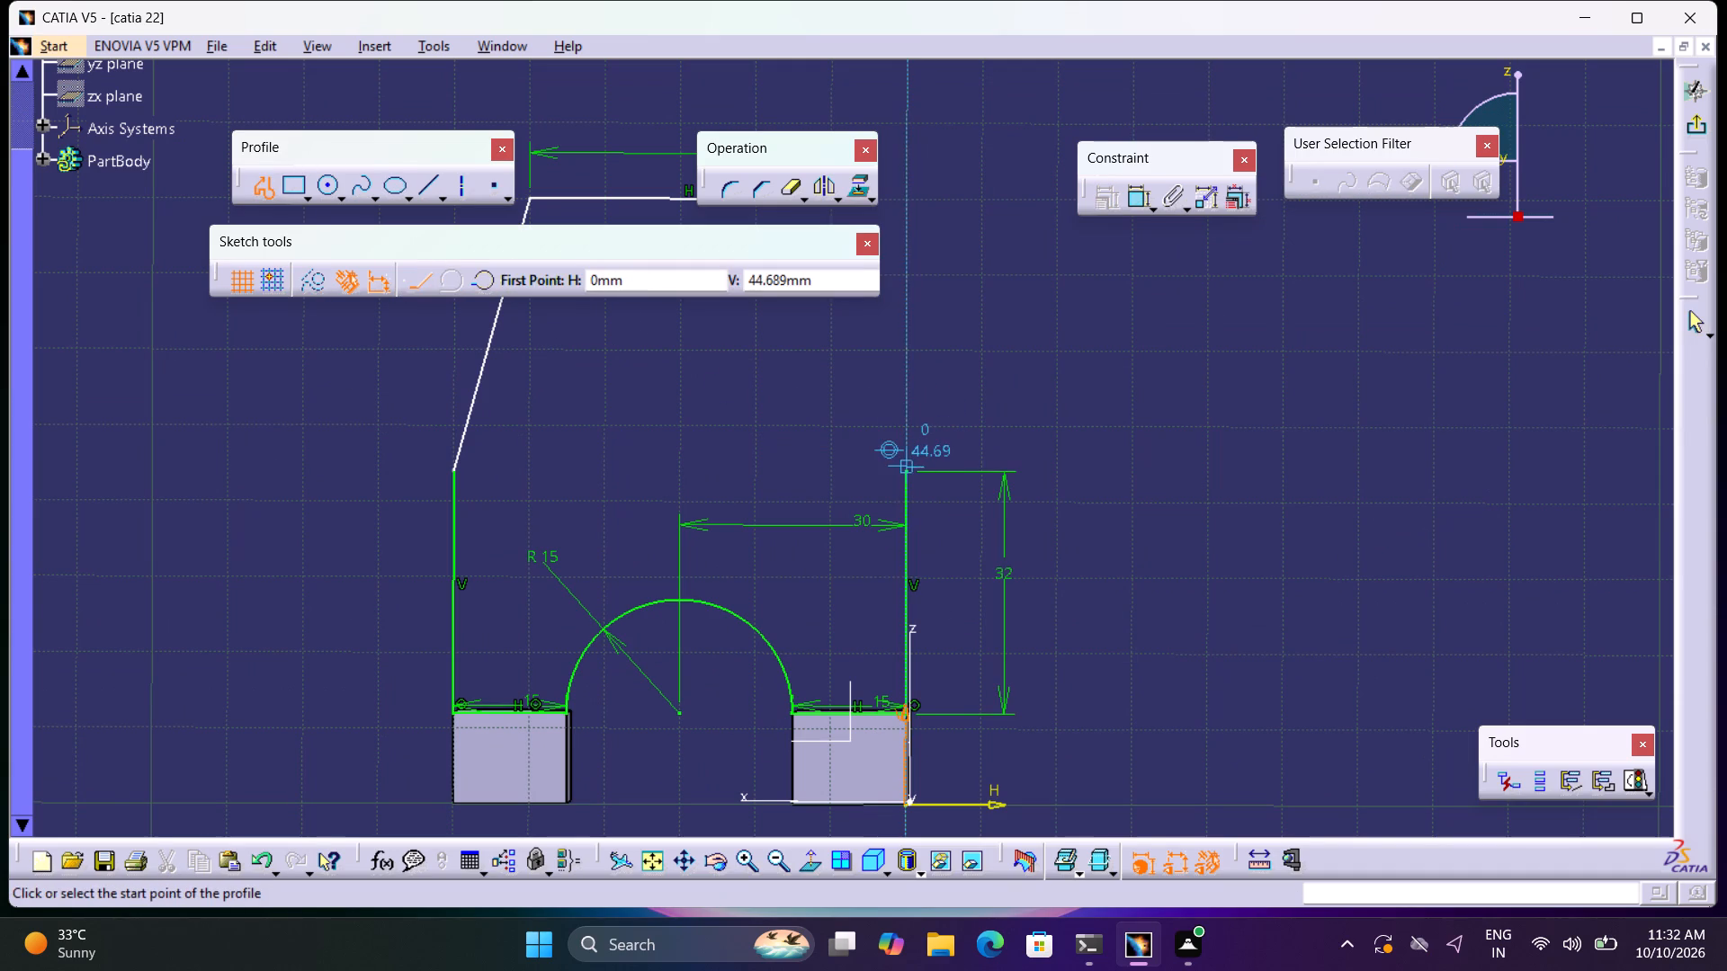
pyautogui.click(908, 472)
pyautogui.moveTo(935, 406); pyautogui.dragTo(1034, 785, button='middle')
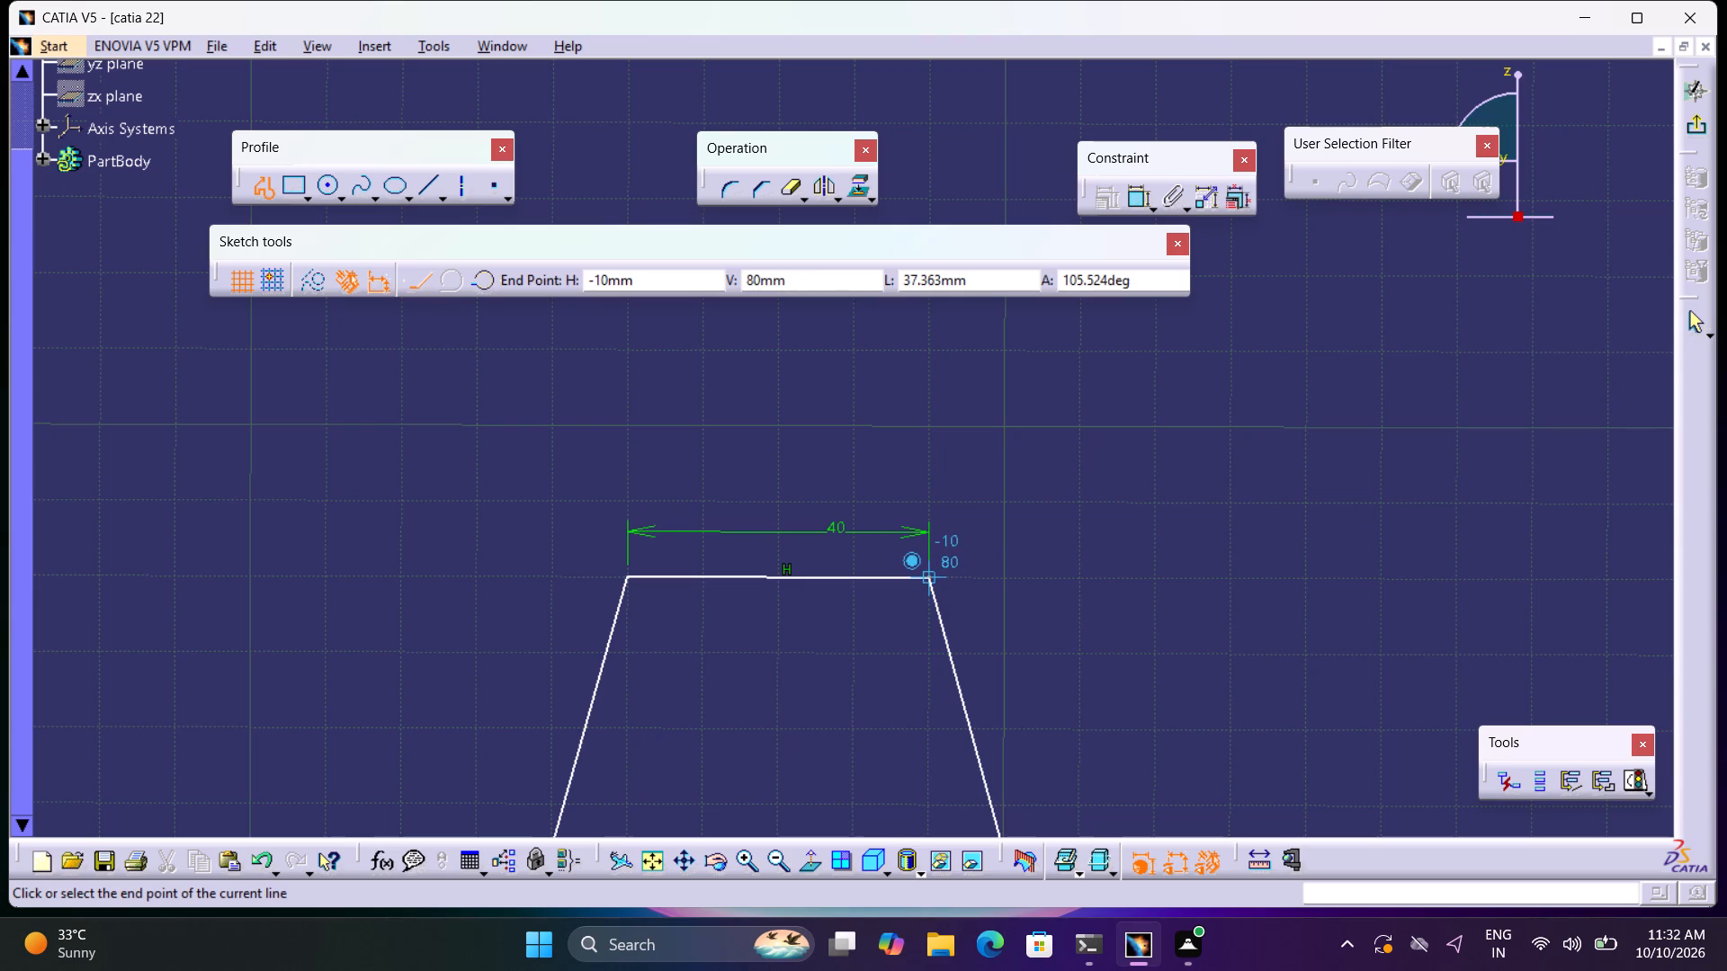
pyautogui.click(926, 578)
pyautogui.moveTo(1007, 645); pyautogui.dragTo(1110, 430, button='middle')
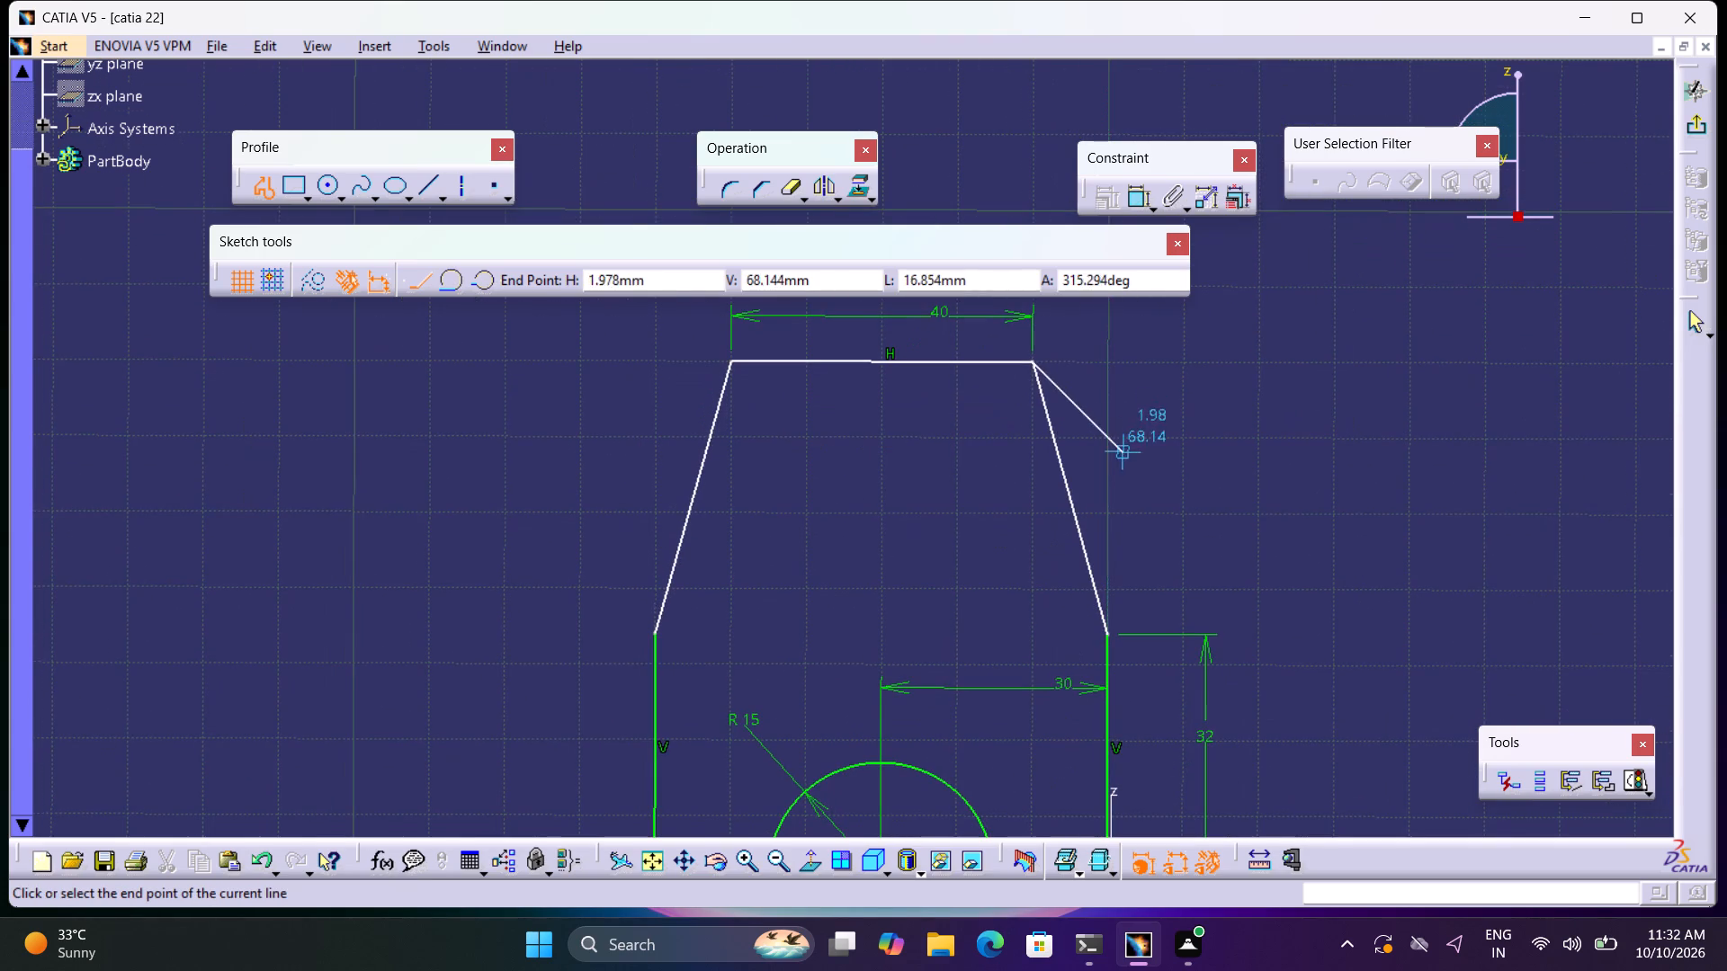
pyautogui.click(262, 177)
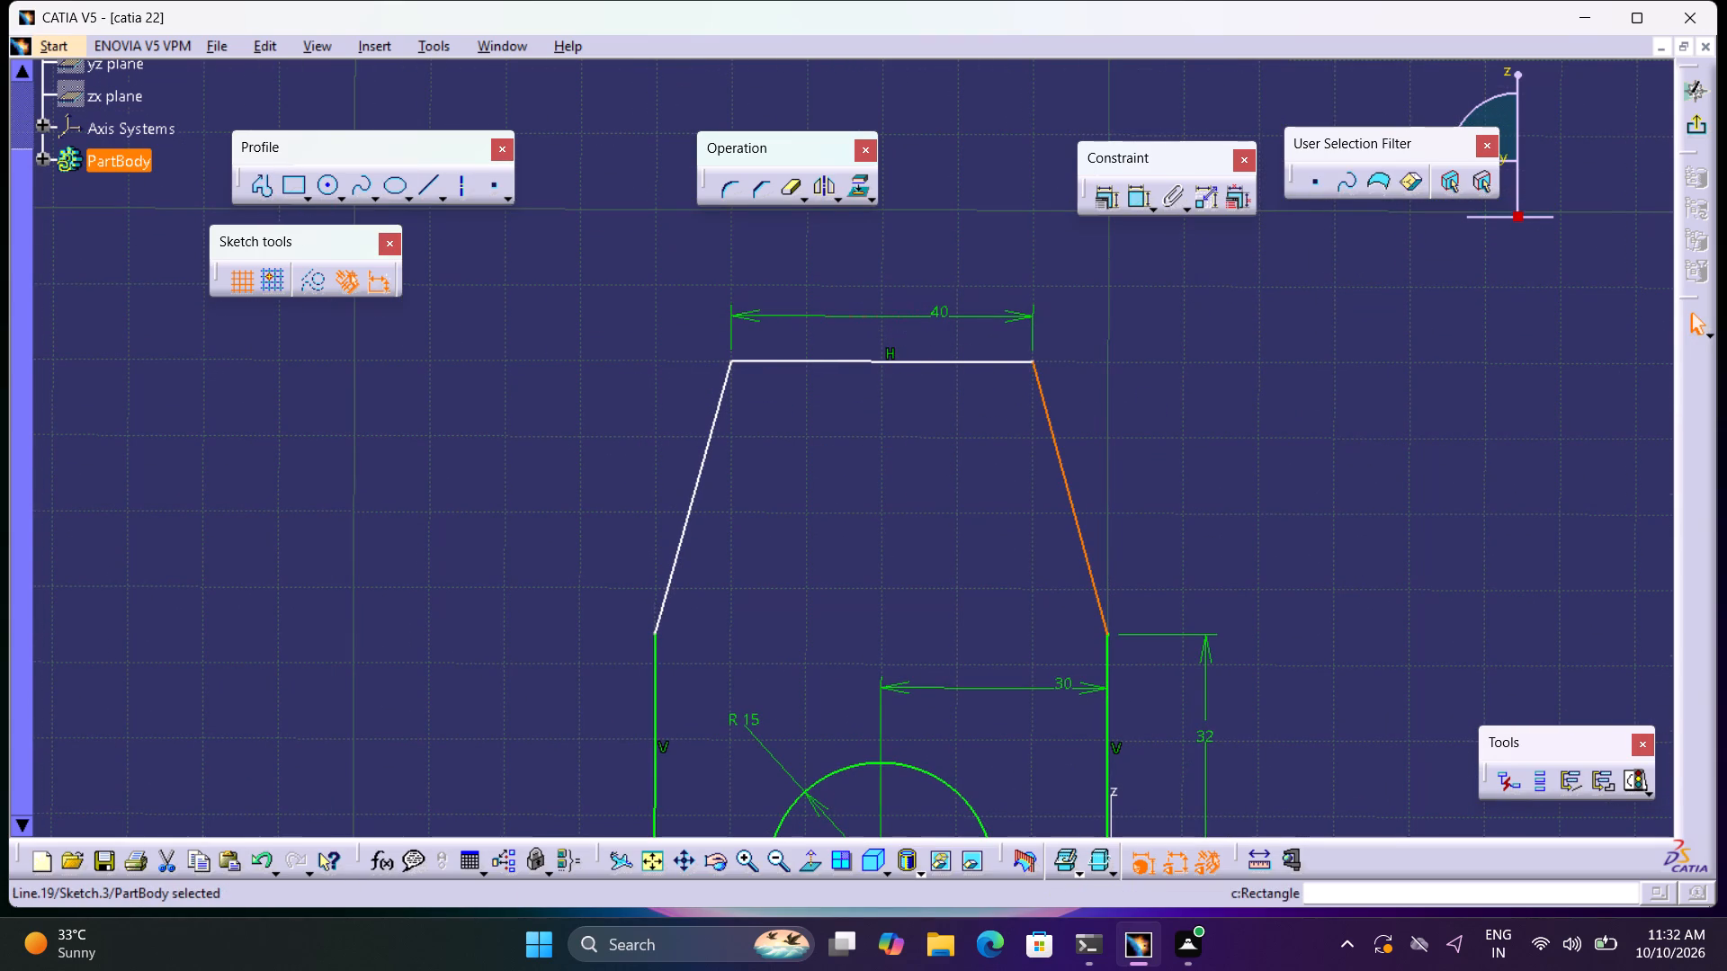
pyautogui.click(1514, 596)
# Run Sketch Analysis again and check the geometry status of the upright's redrawn profile.
pyautogui.click(1636, 787)
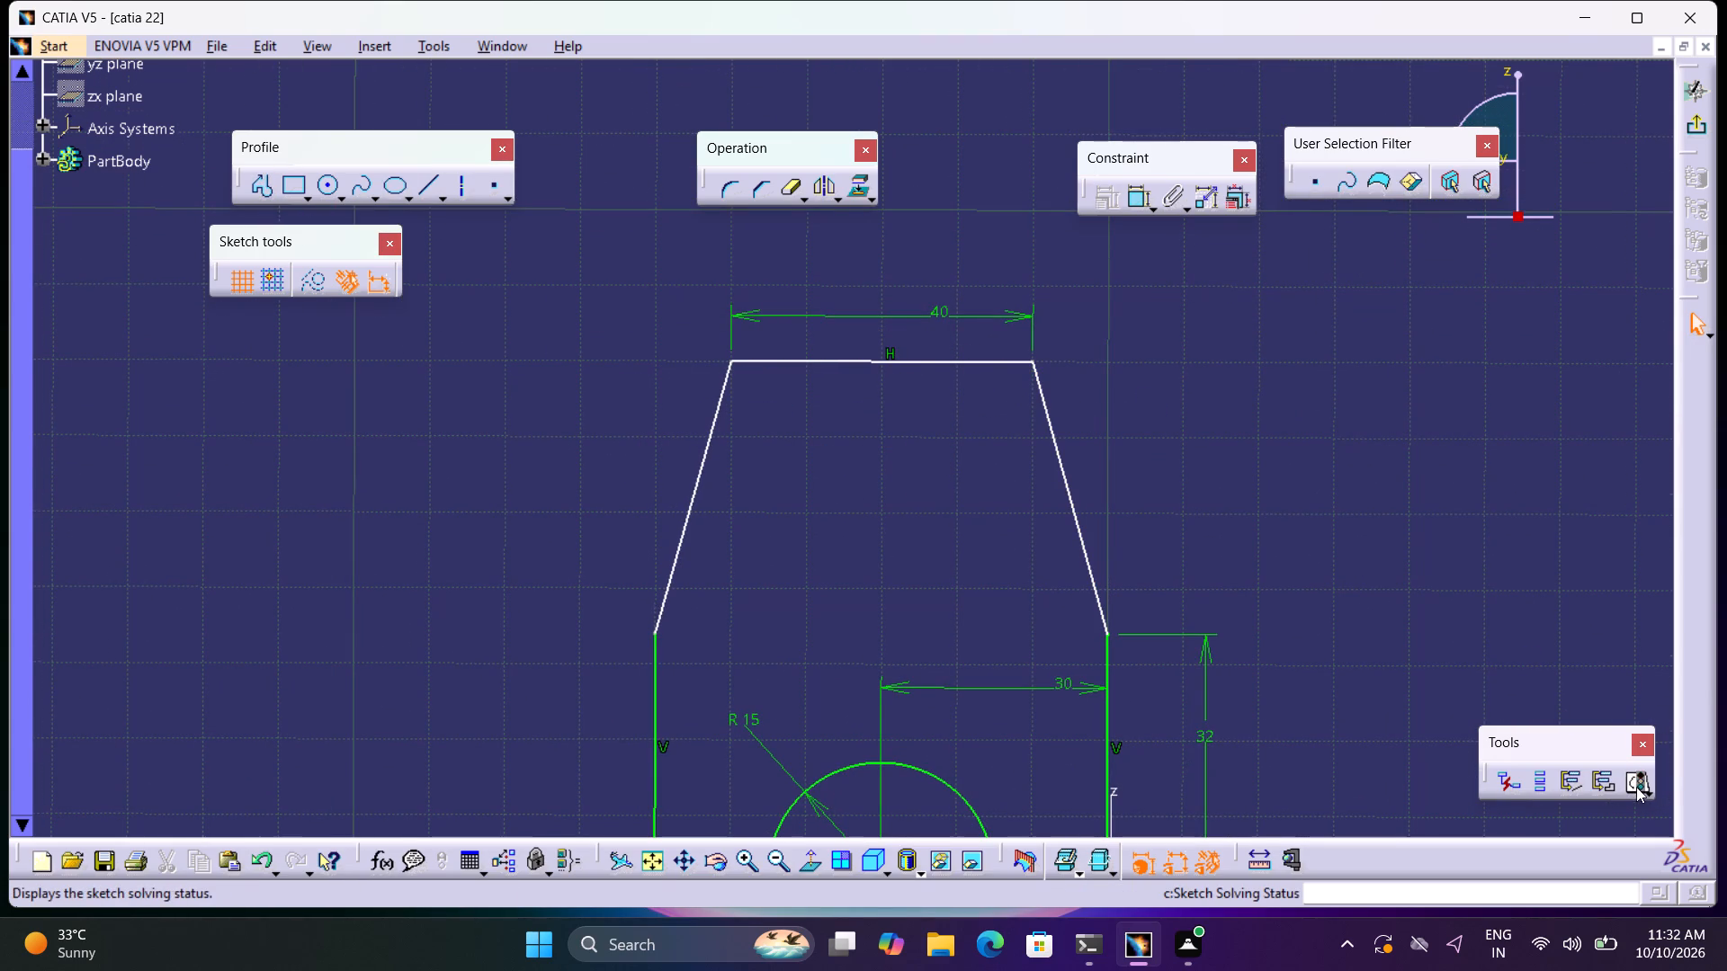
pyautogui.click(1622, 760)
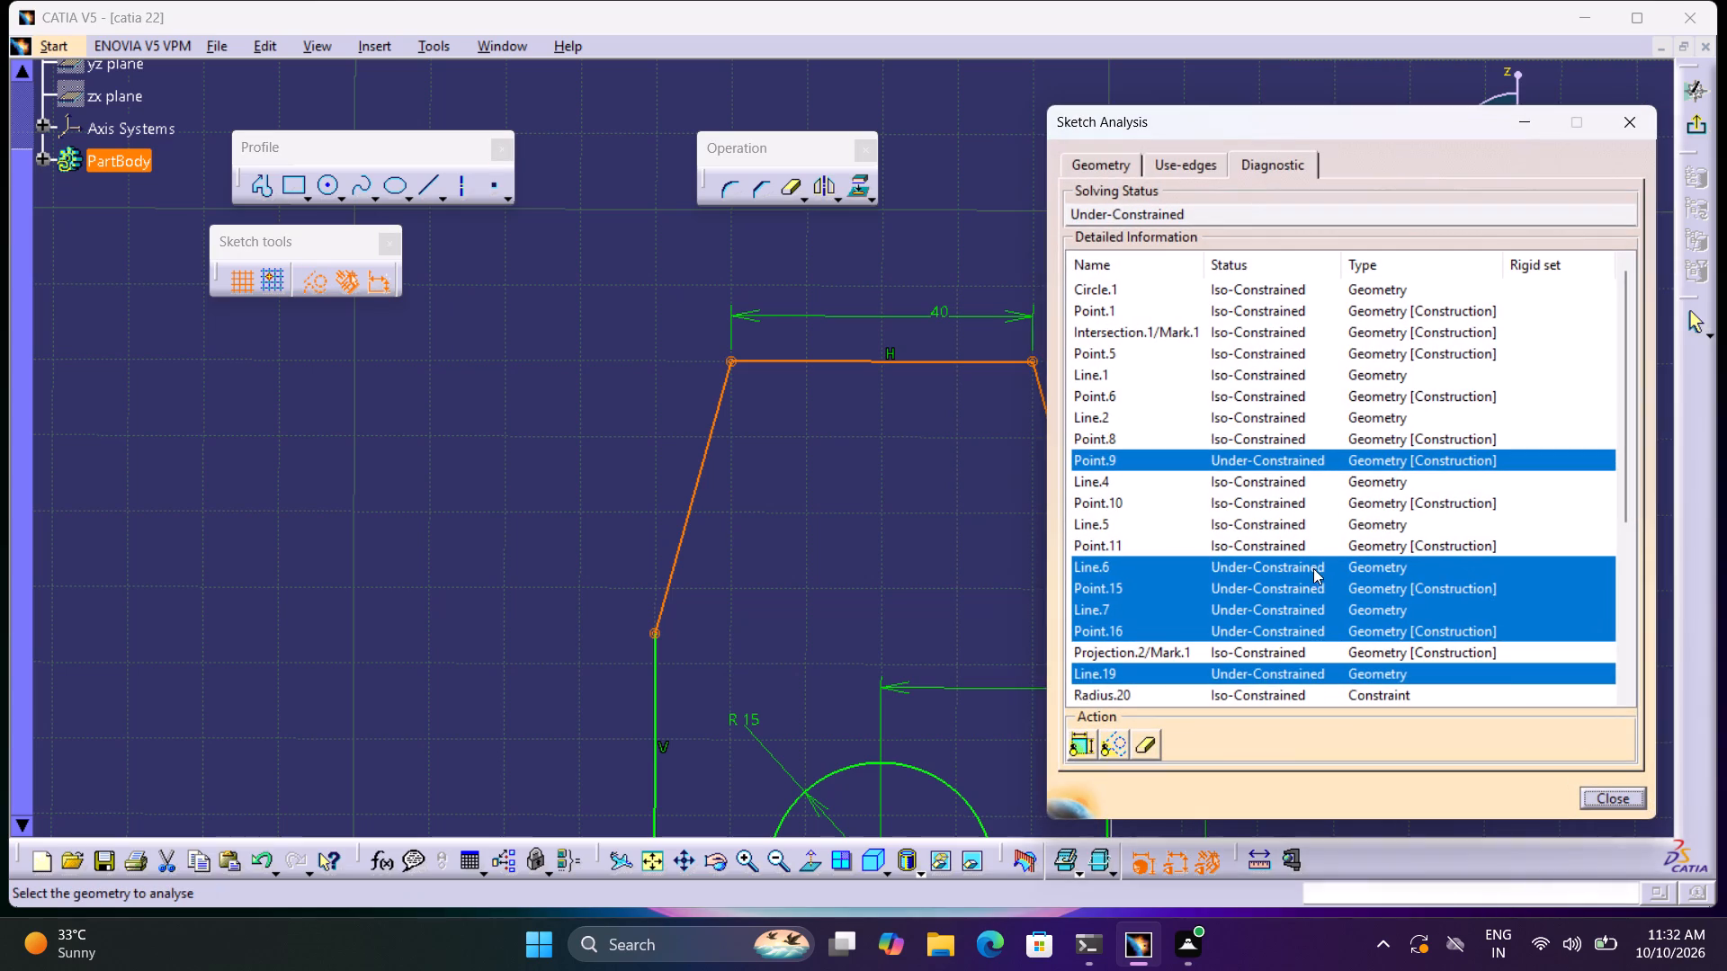
pyautogui.click(1106, 159)
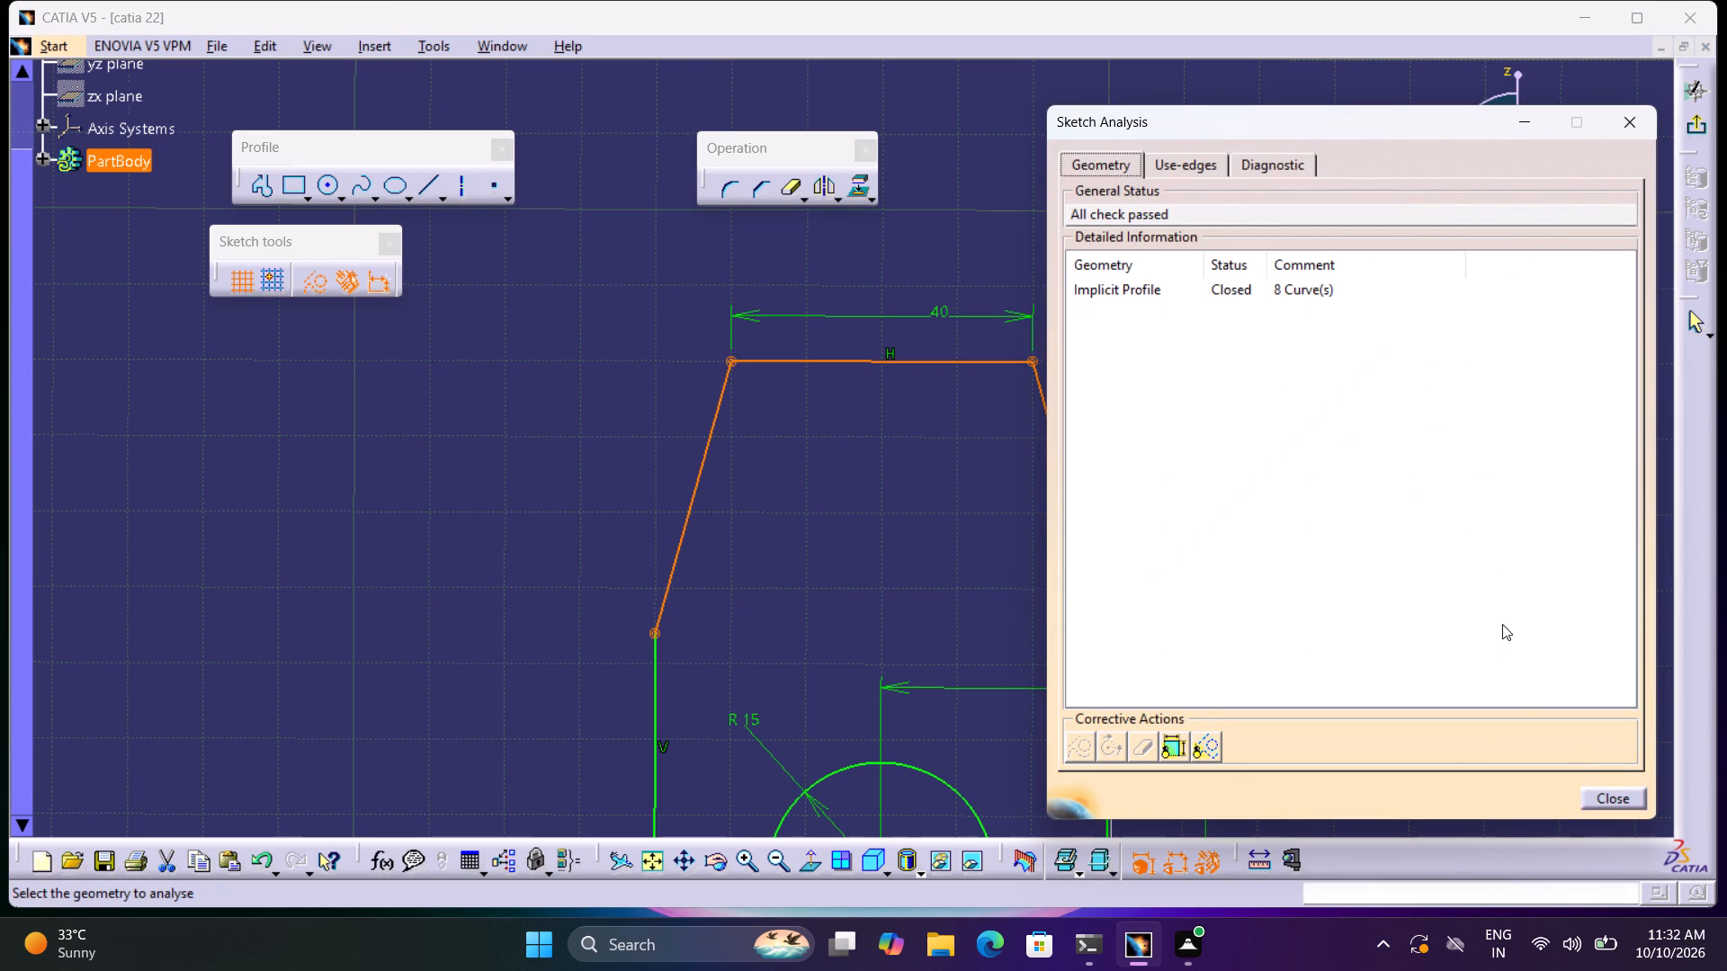
pyautogui.click(1612, 797)
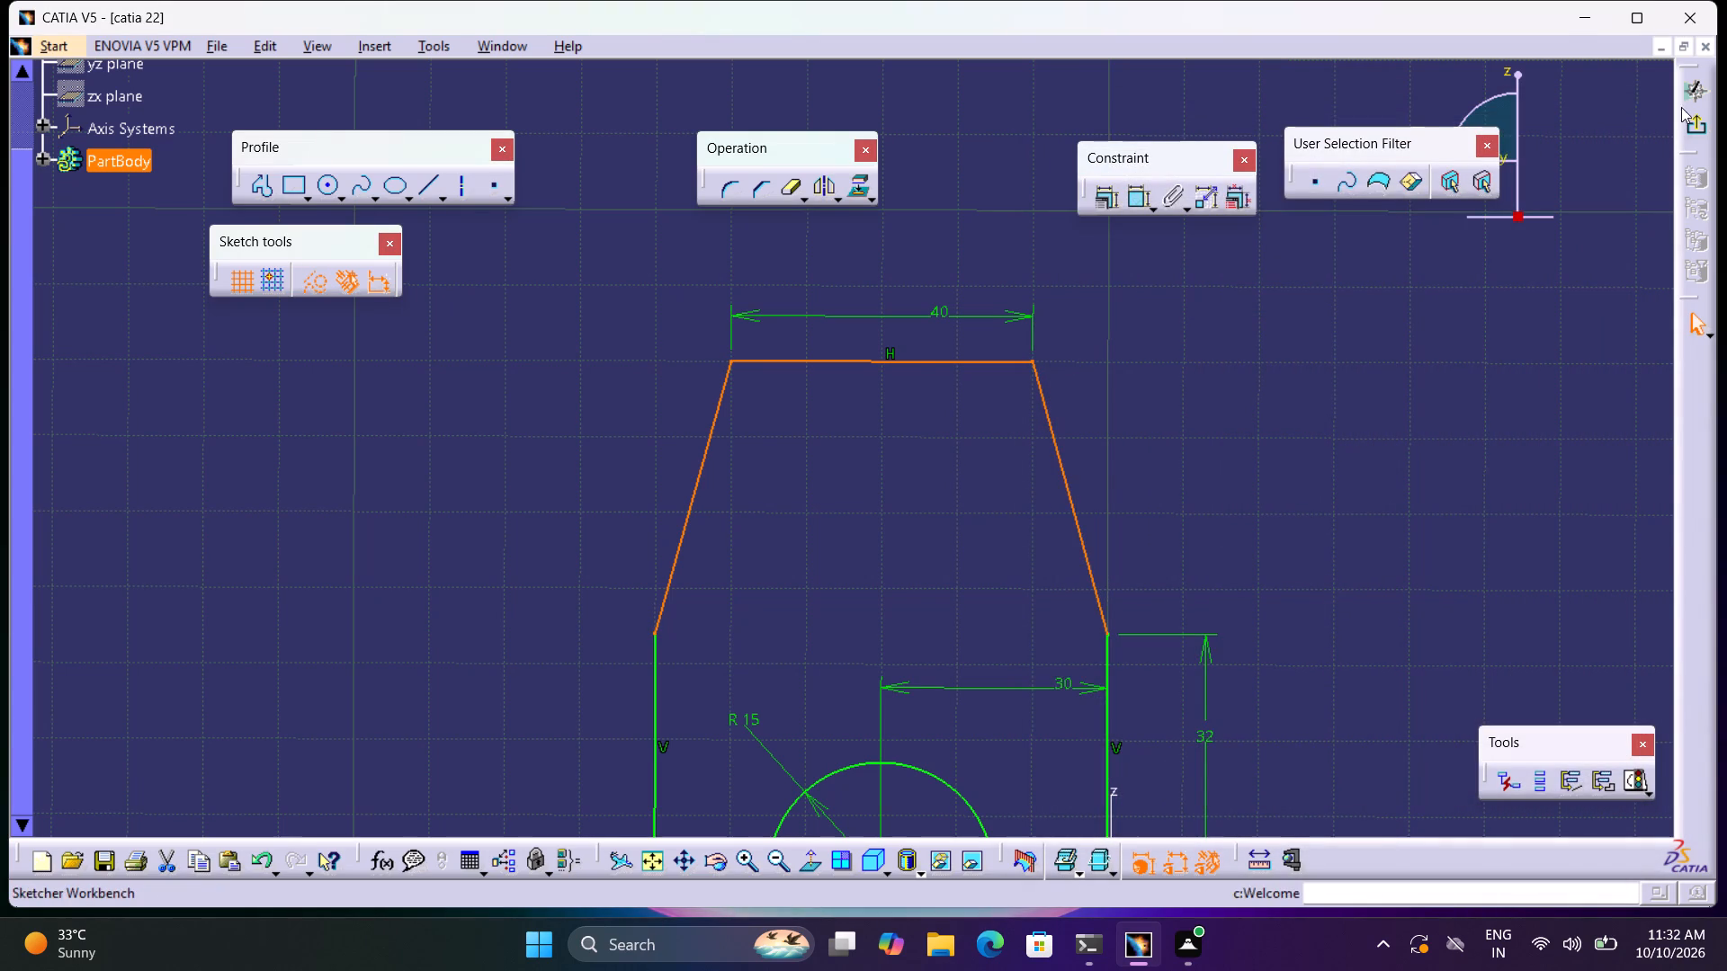
# Leave the upright's sketch and start a pad of its profile in the reversed direction, back over the base.
pyautogui.click(1693, 125)
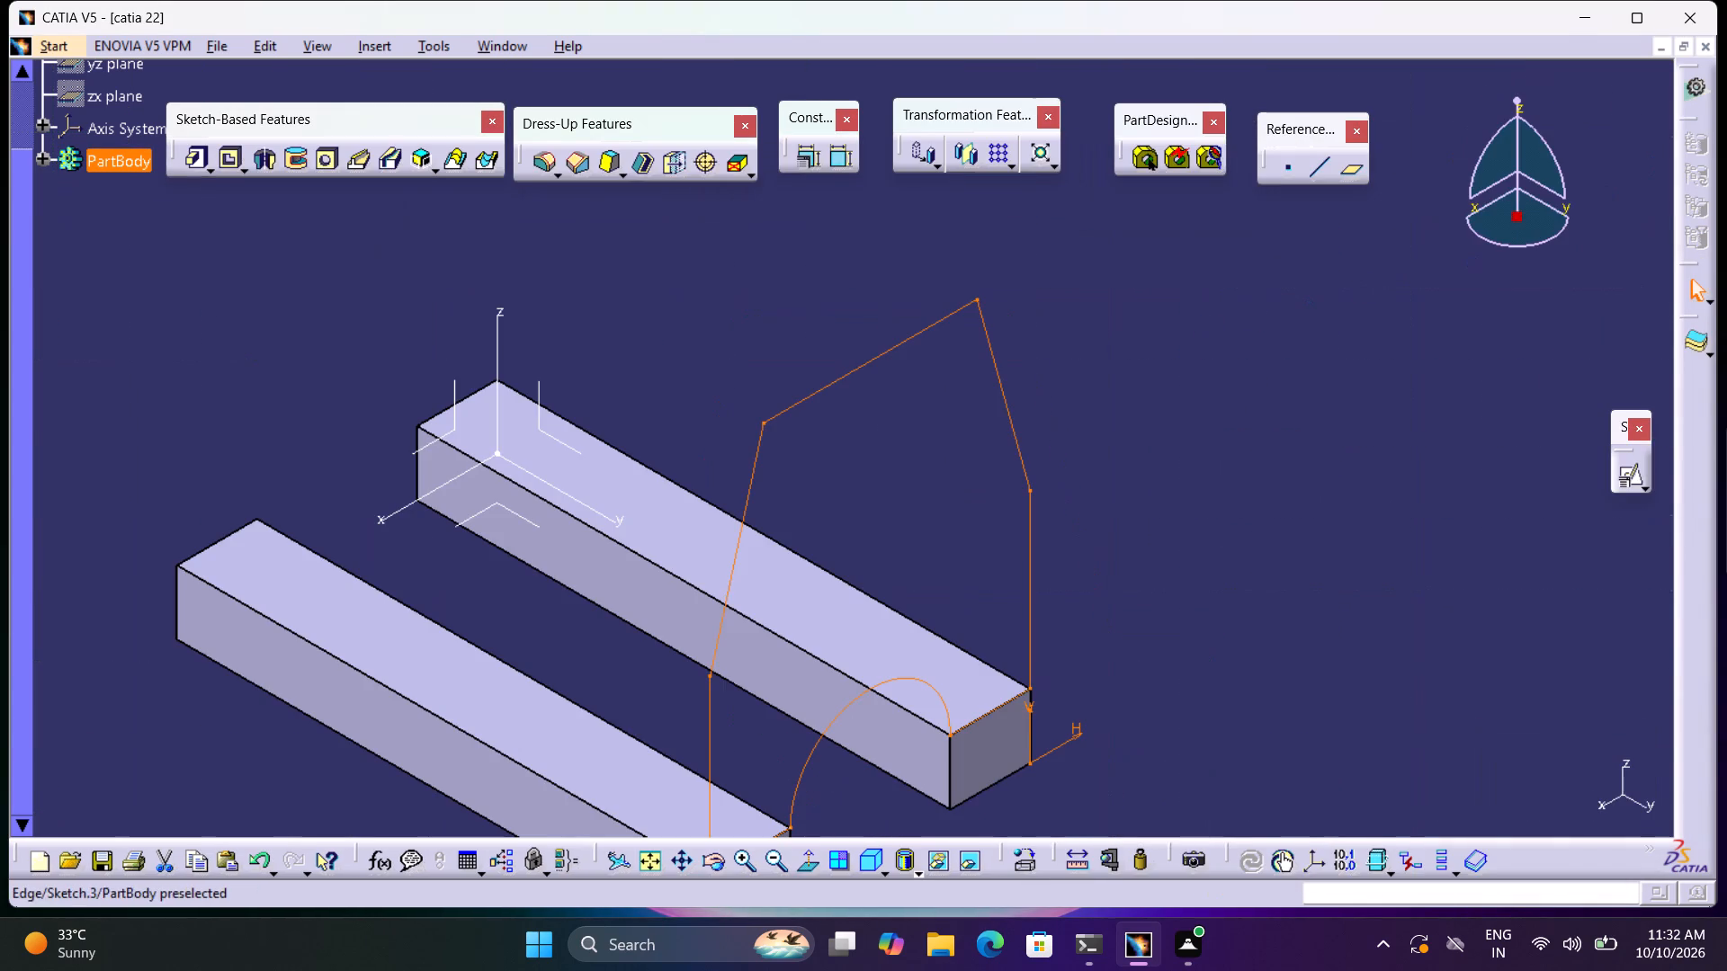
pyautogui.click(199, 151)
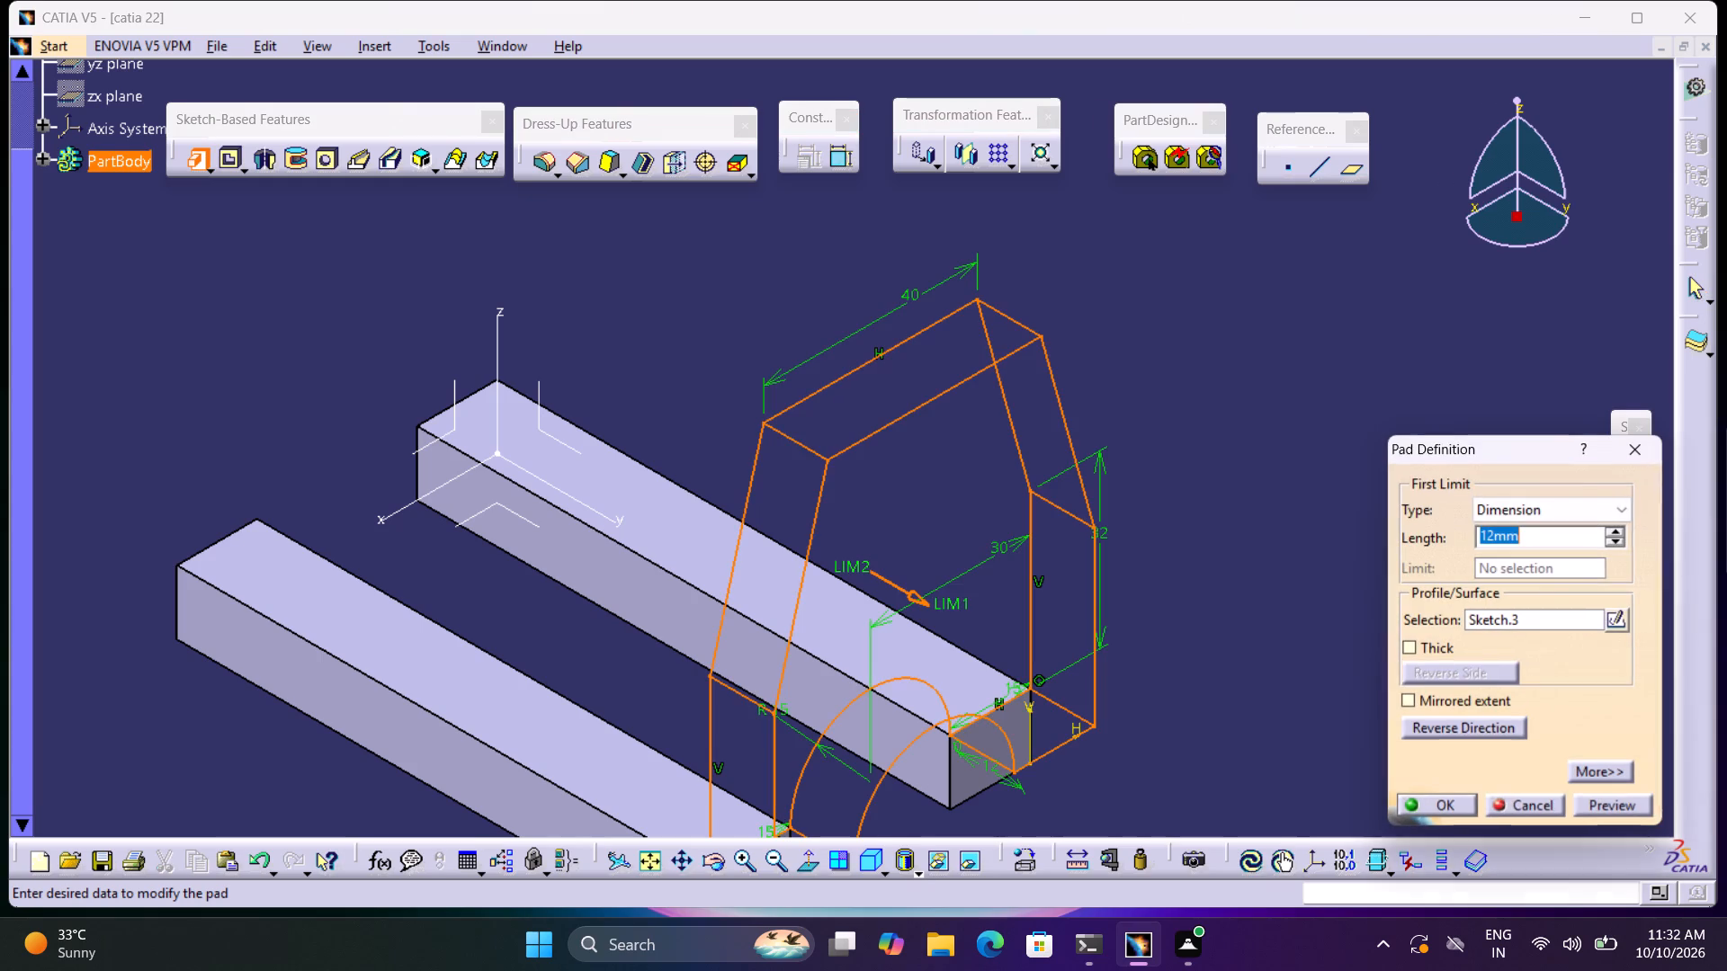
pyautogui.click(1451, 727)
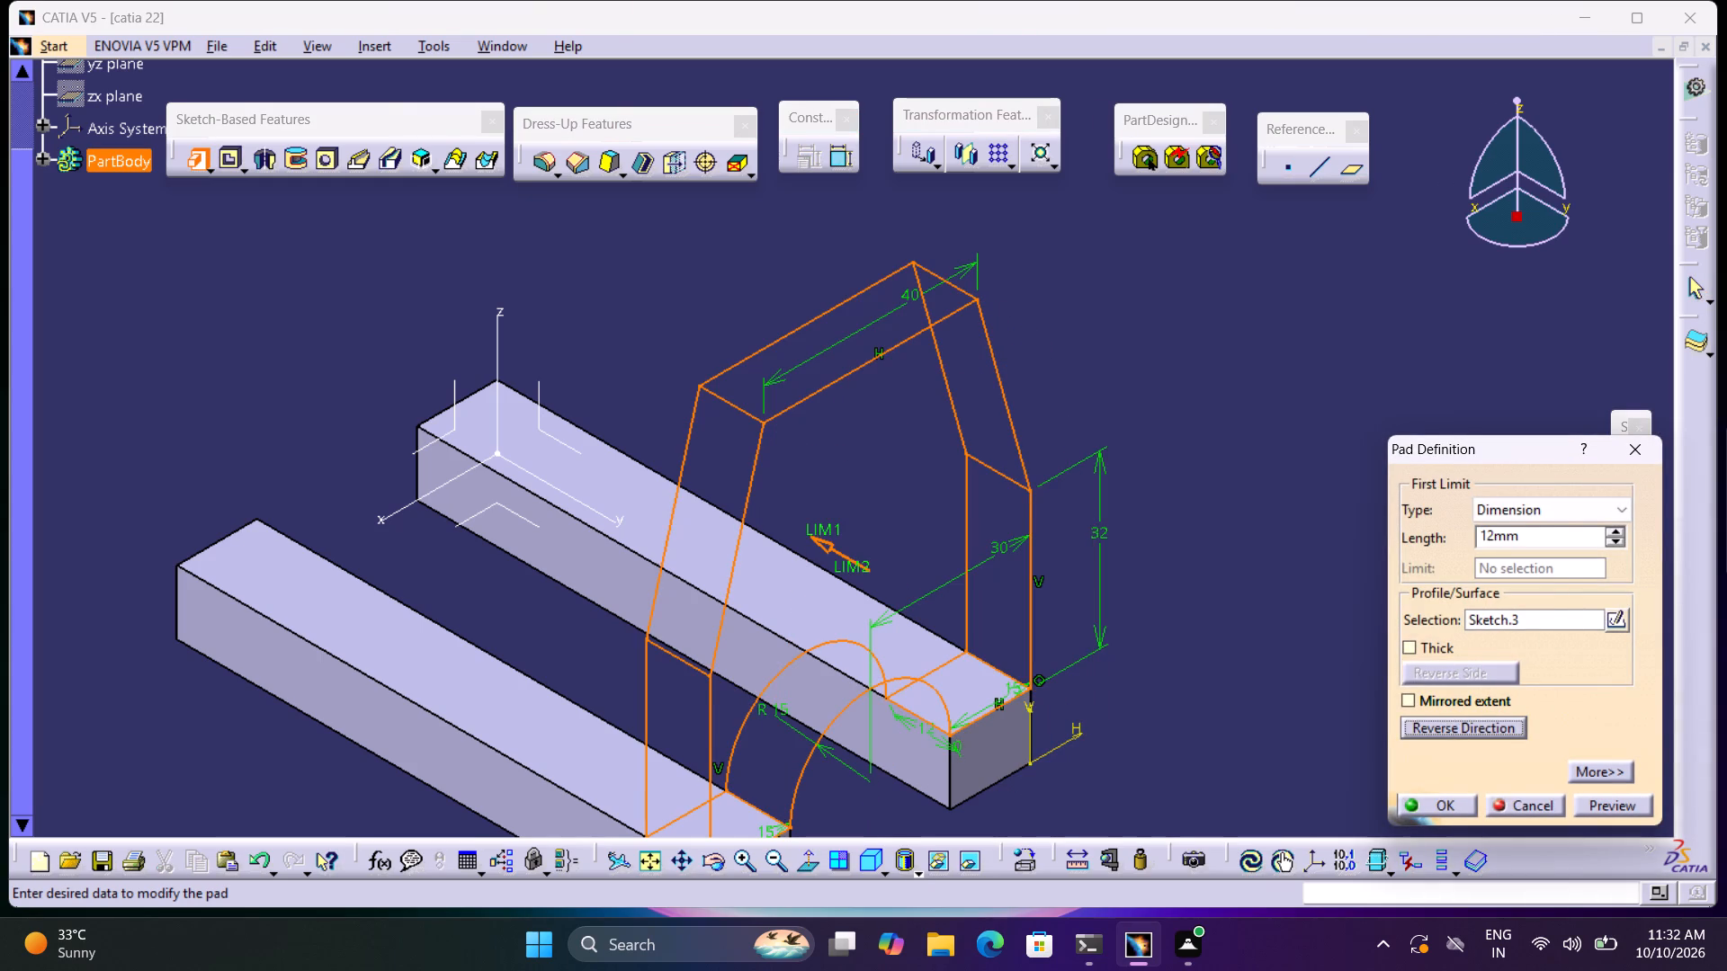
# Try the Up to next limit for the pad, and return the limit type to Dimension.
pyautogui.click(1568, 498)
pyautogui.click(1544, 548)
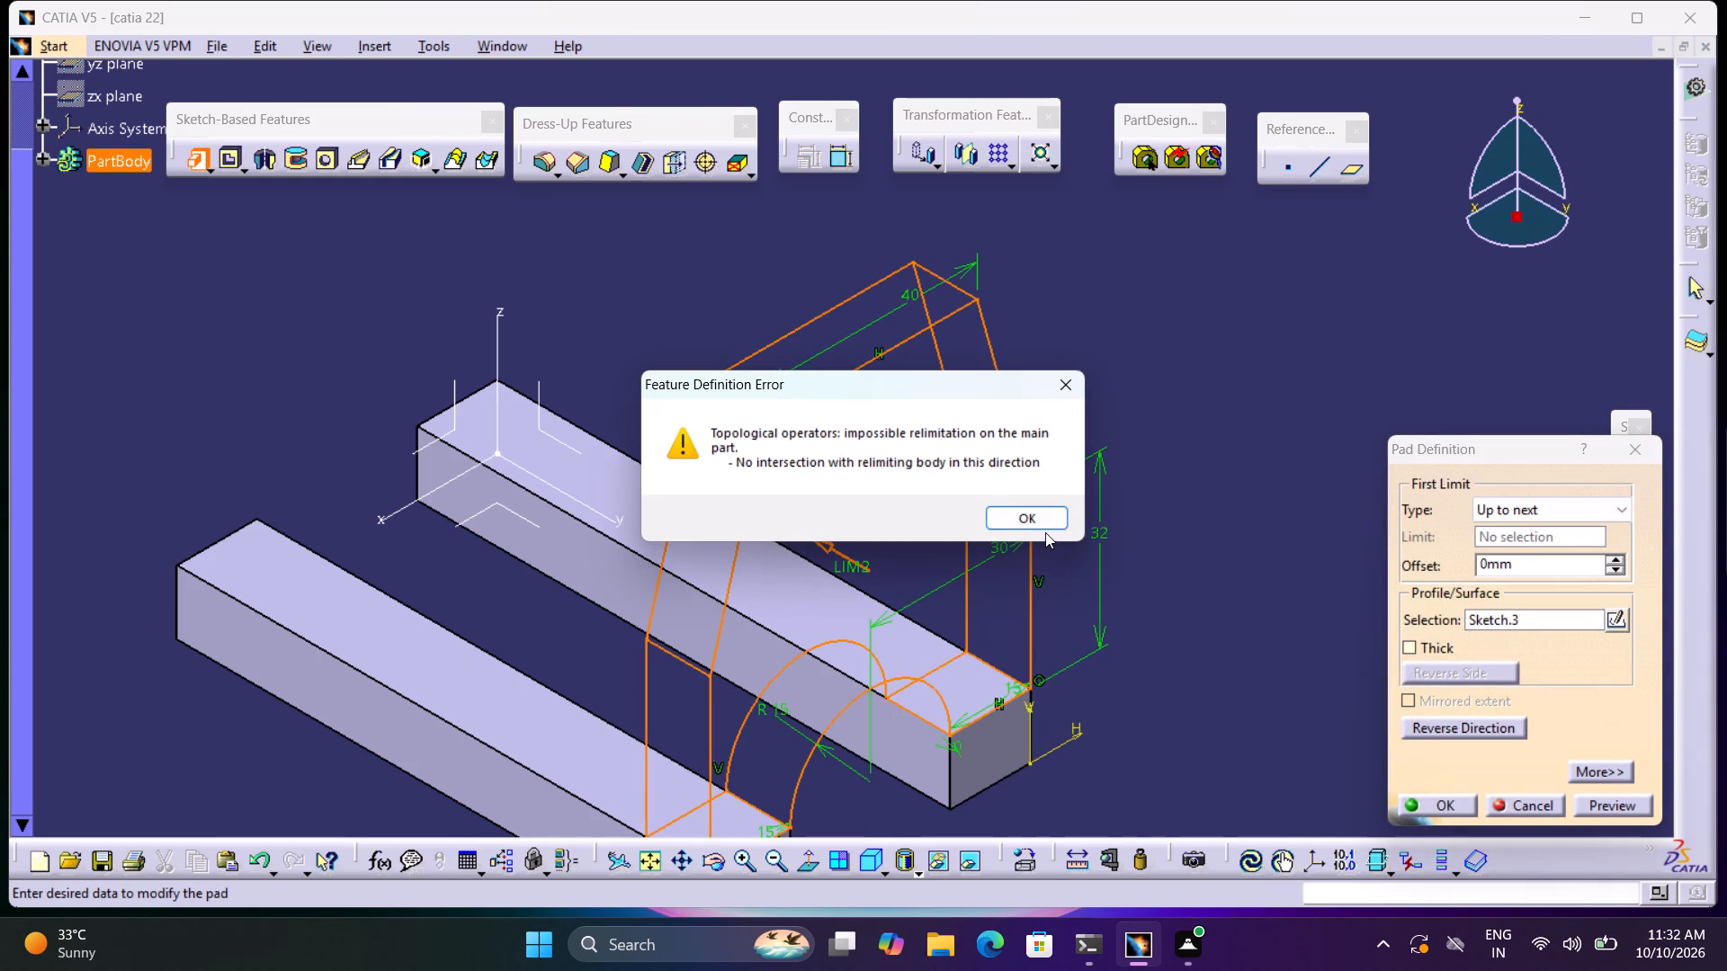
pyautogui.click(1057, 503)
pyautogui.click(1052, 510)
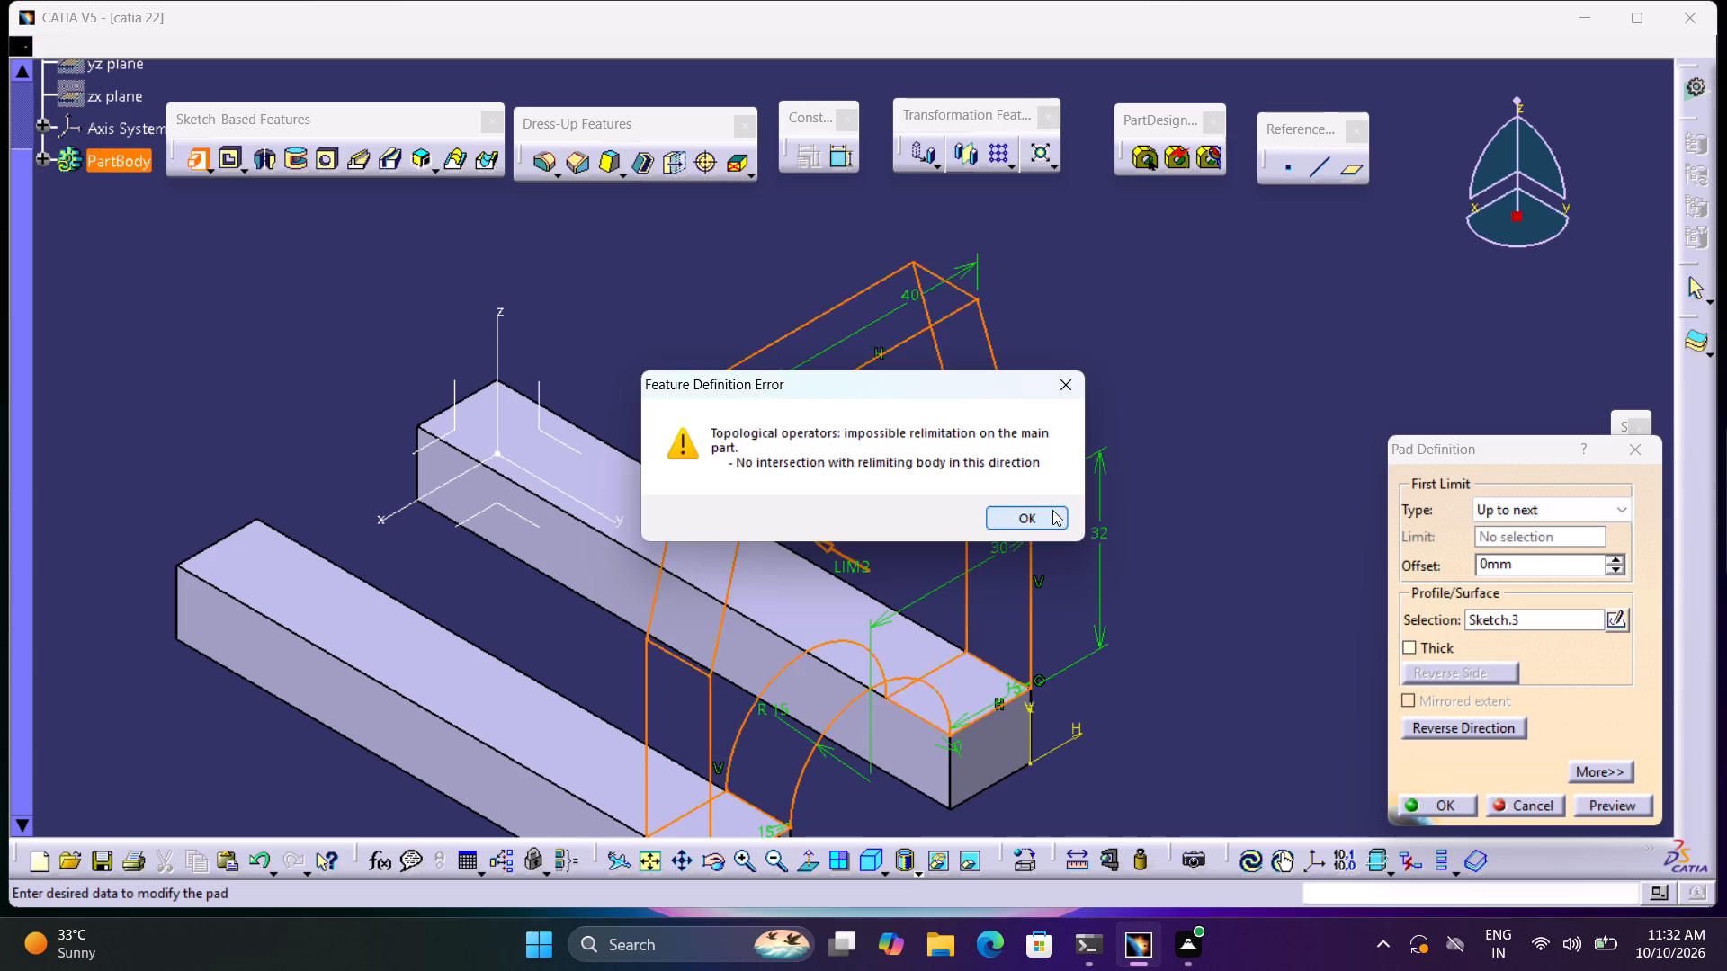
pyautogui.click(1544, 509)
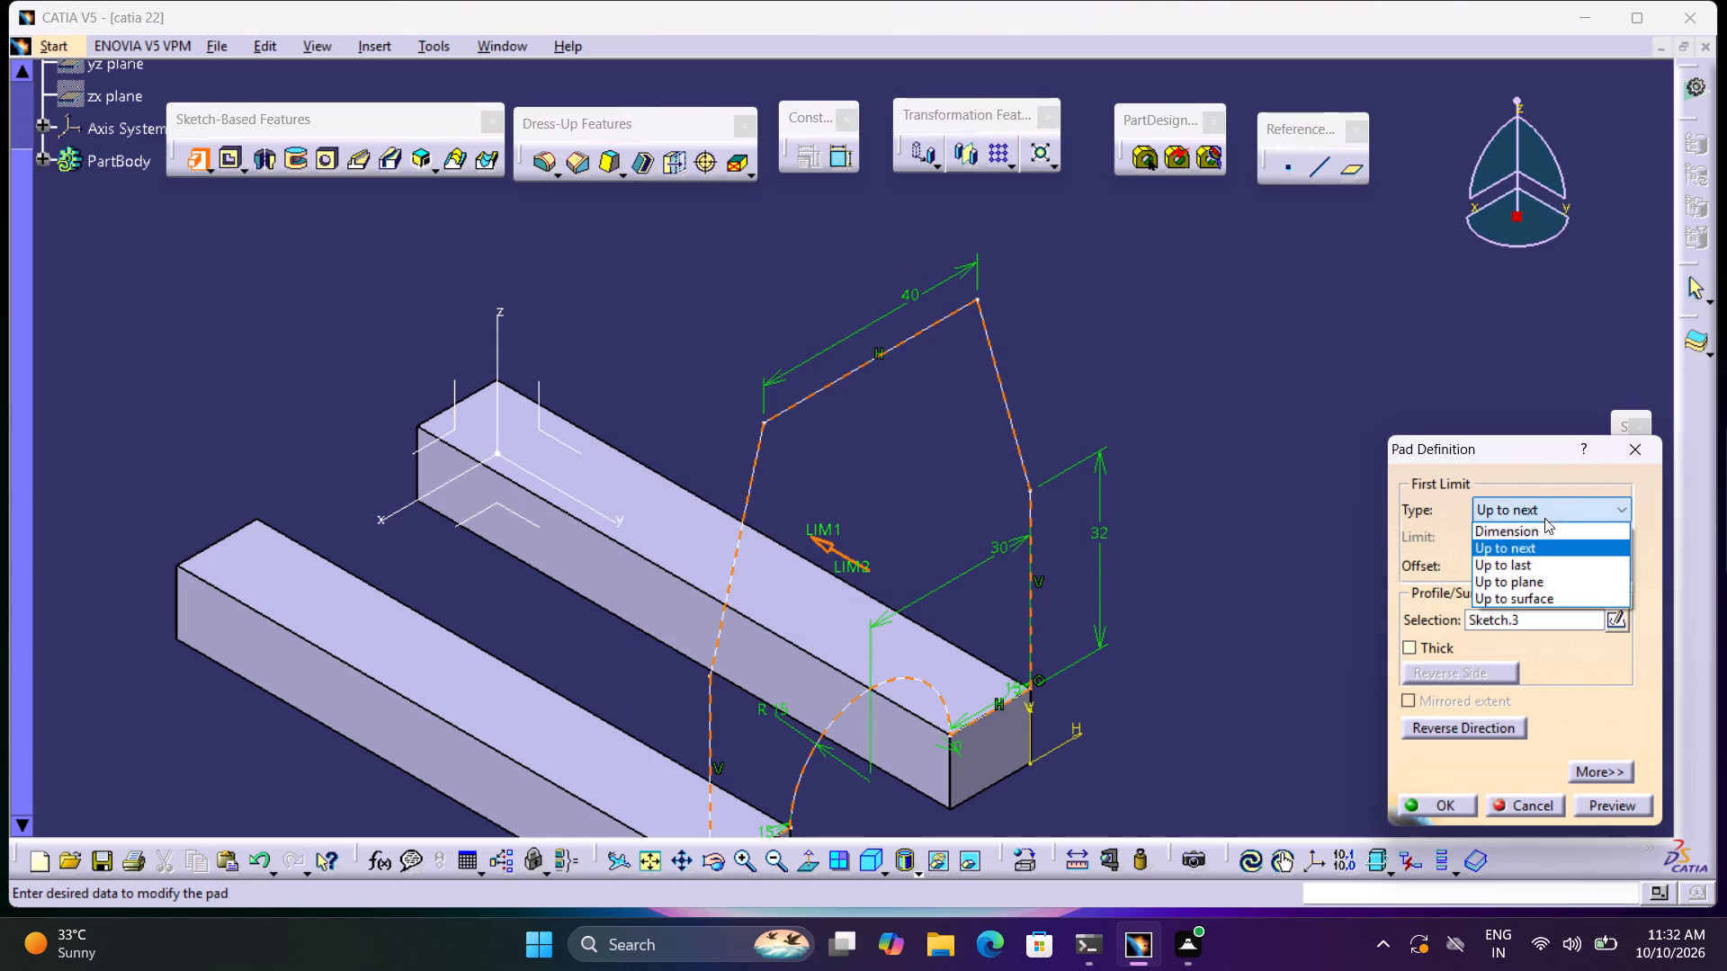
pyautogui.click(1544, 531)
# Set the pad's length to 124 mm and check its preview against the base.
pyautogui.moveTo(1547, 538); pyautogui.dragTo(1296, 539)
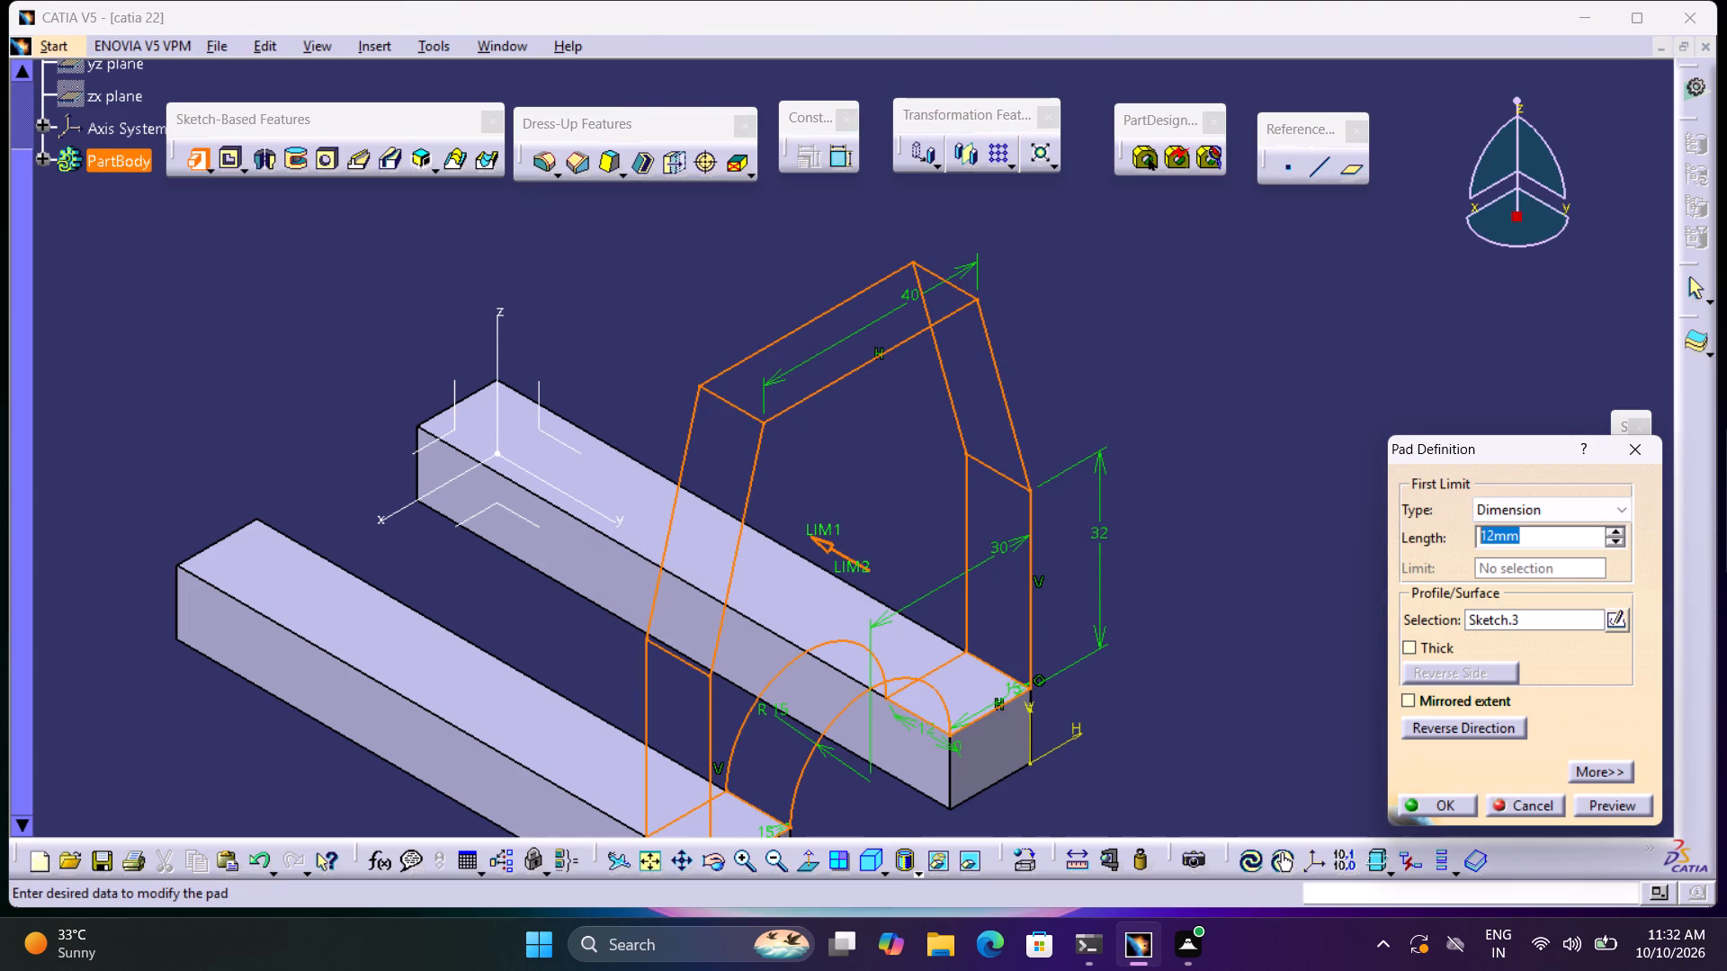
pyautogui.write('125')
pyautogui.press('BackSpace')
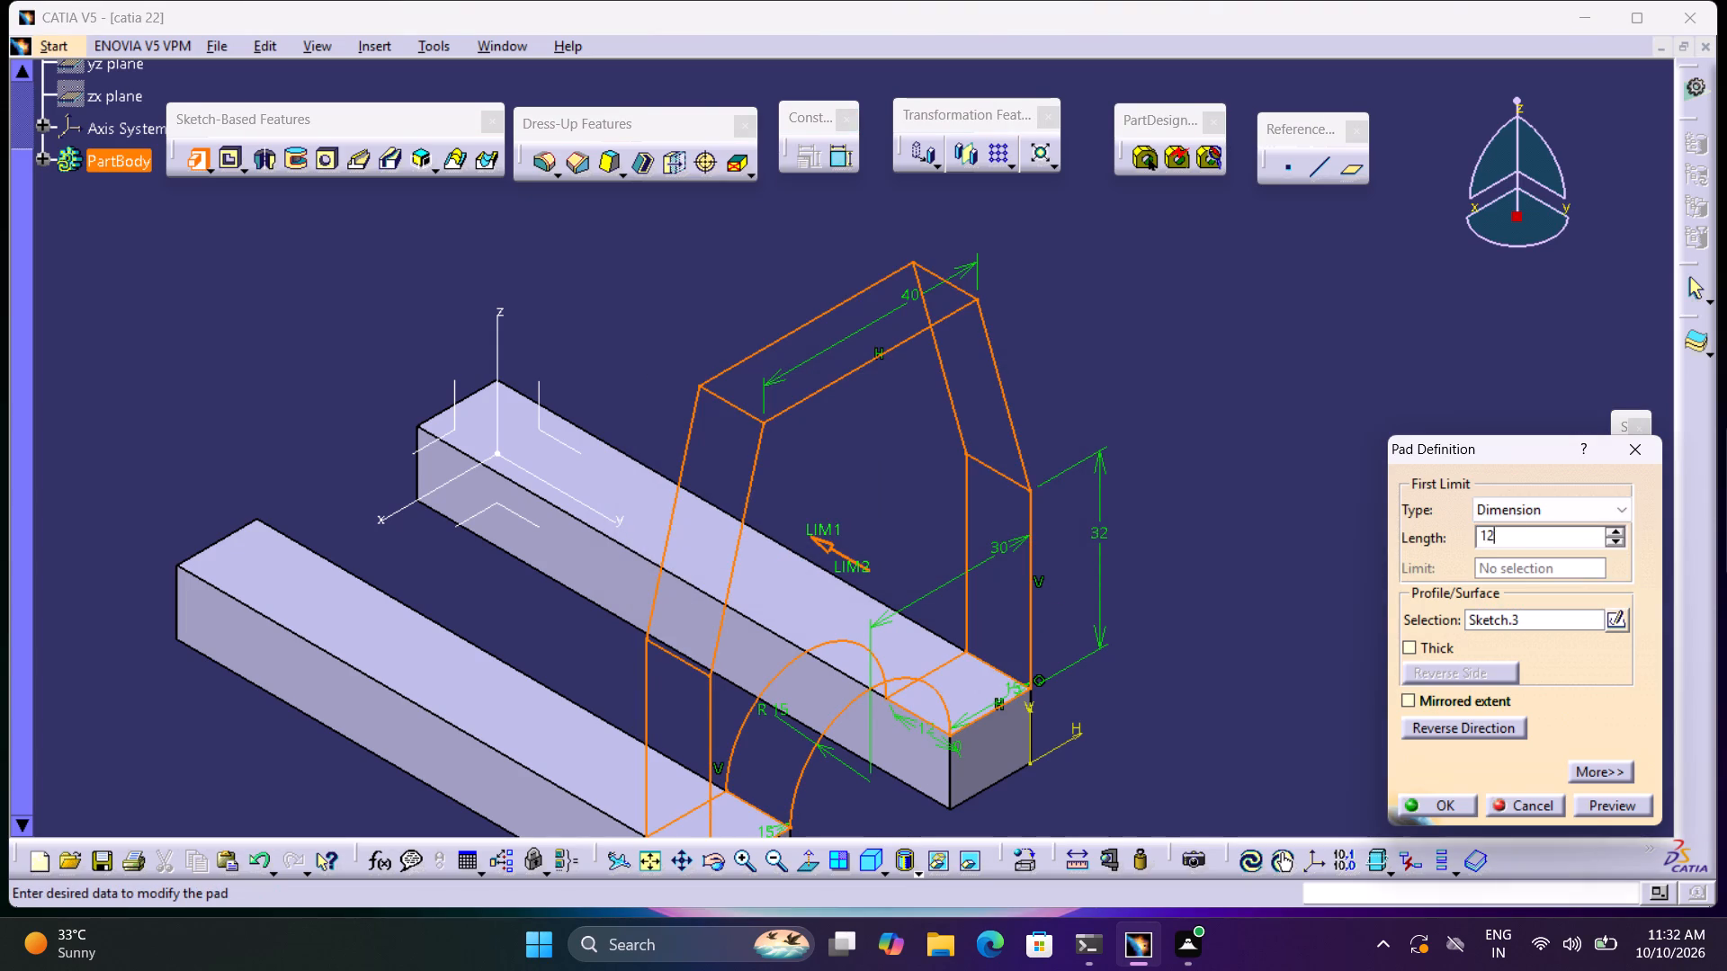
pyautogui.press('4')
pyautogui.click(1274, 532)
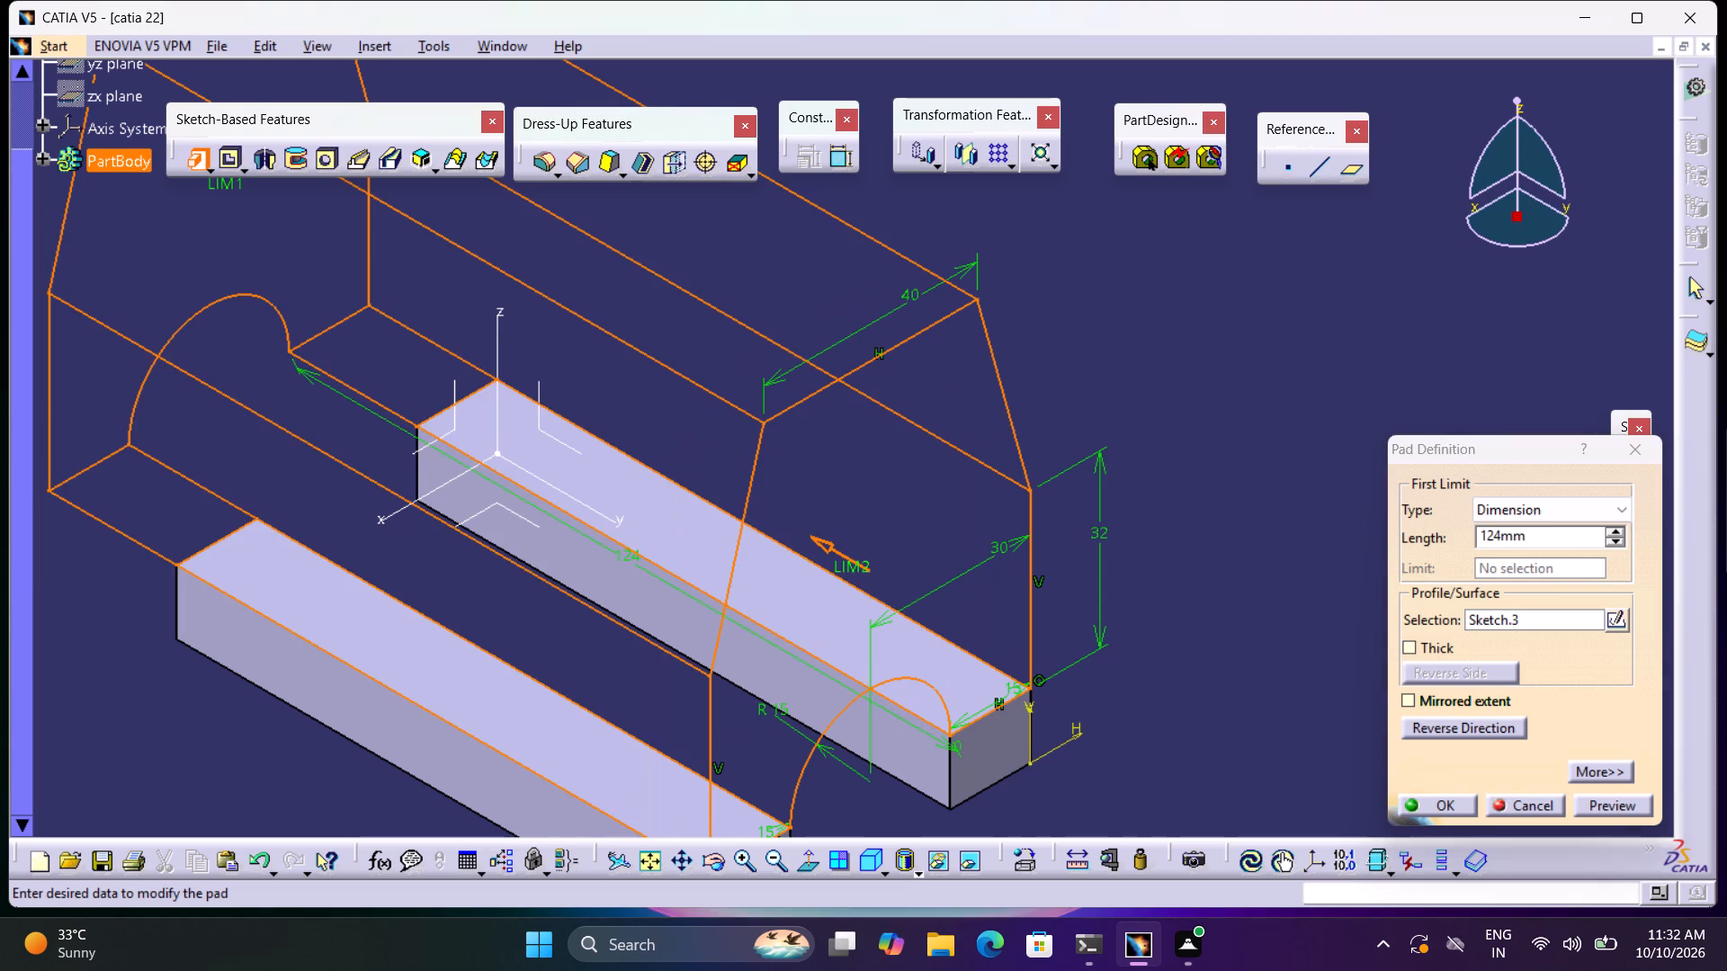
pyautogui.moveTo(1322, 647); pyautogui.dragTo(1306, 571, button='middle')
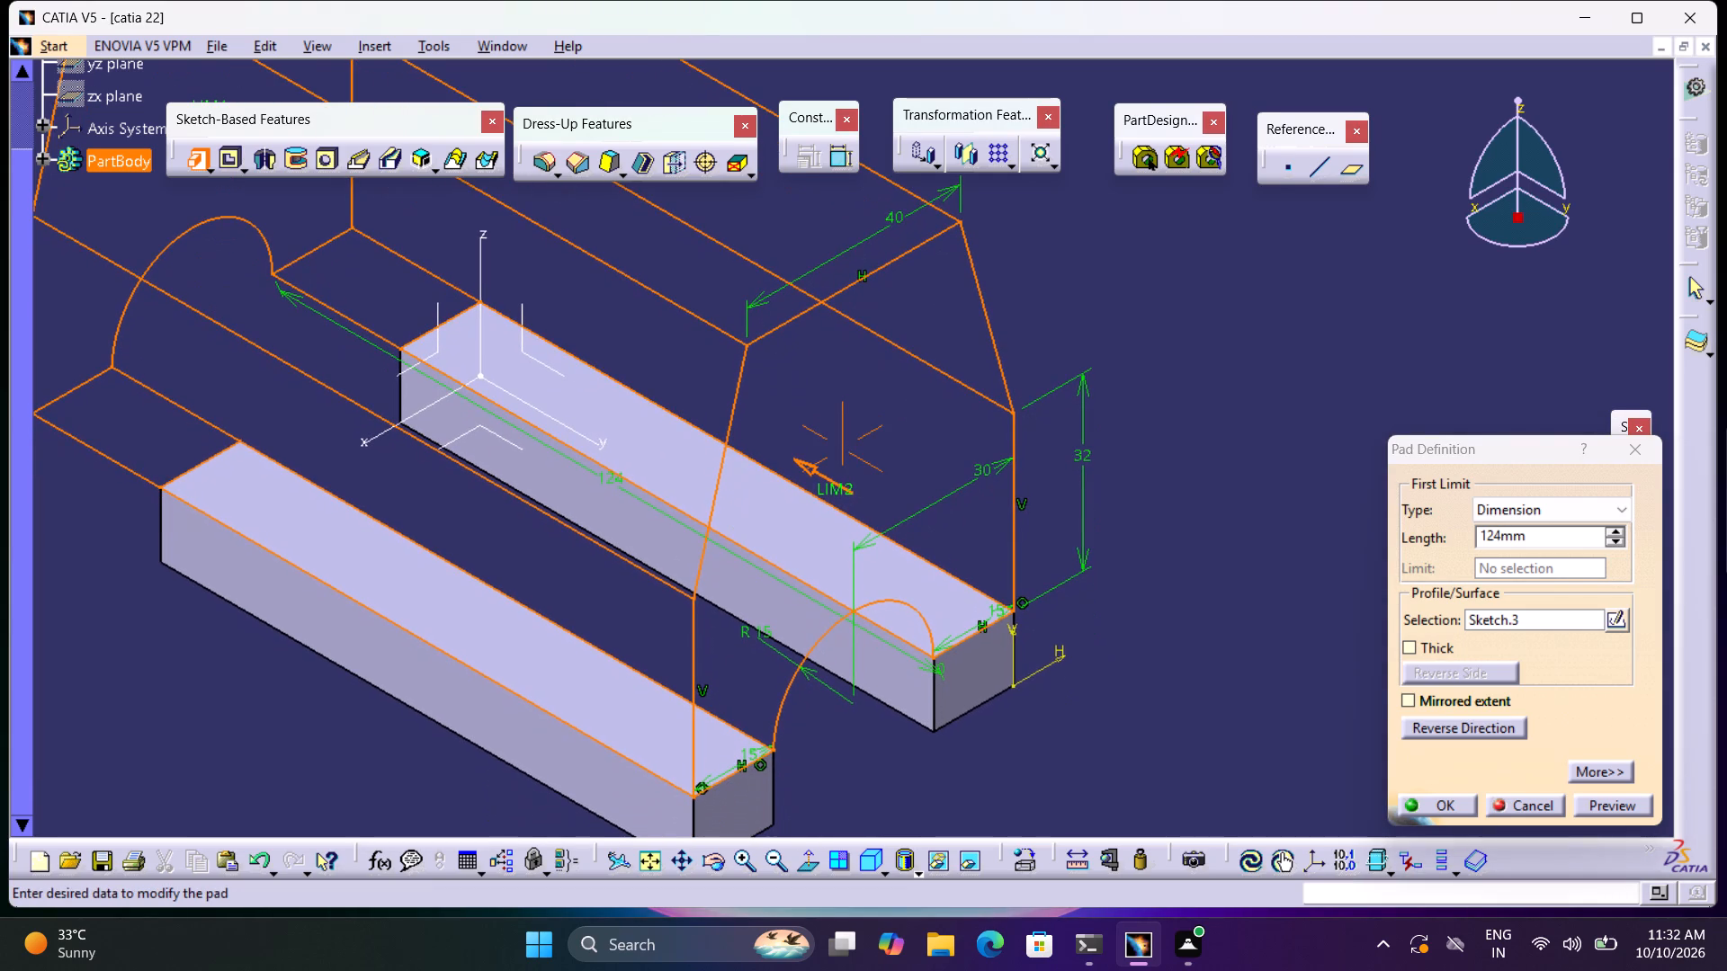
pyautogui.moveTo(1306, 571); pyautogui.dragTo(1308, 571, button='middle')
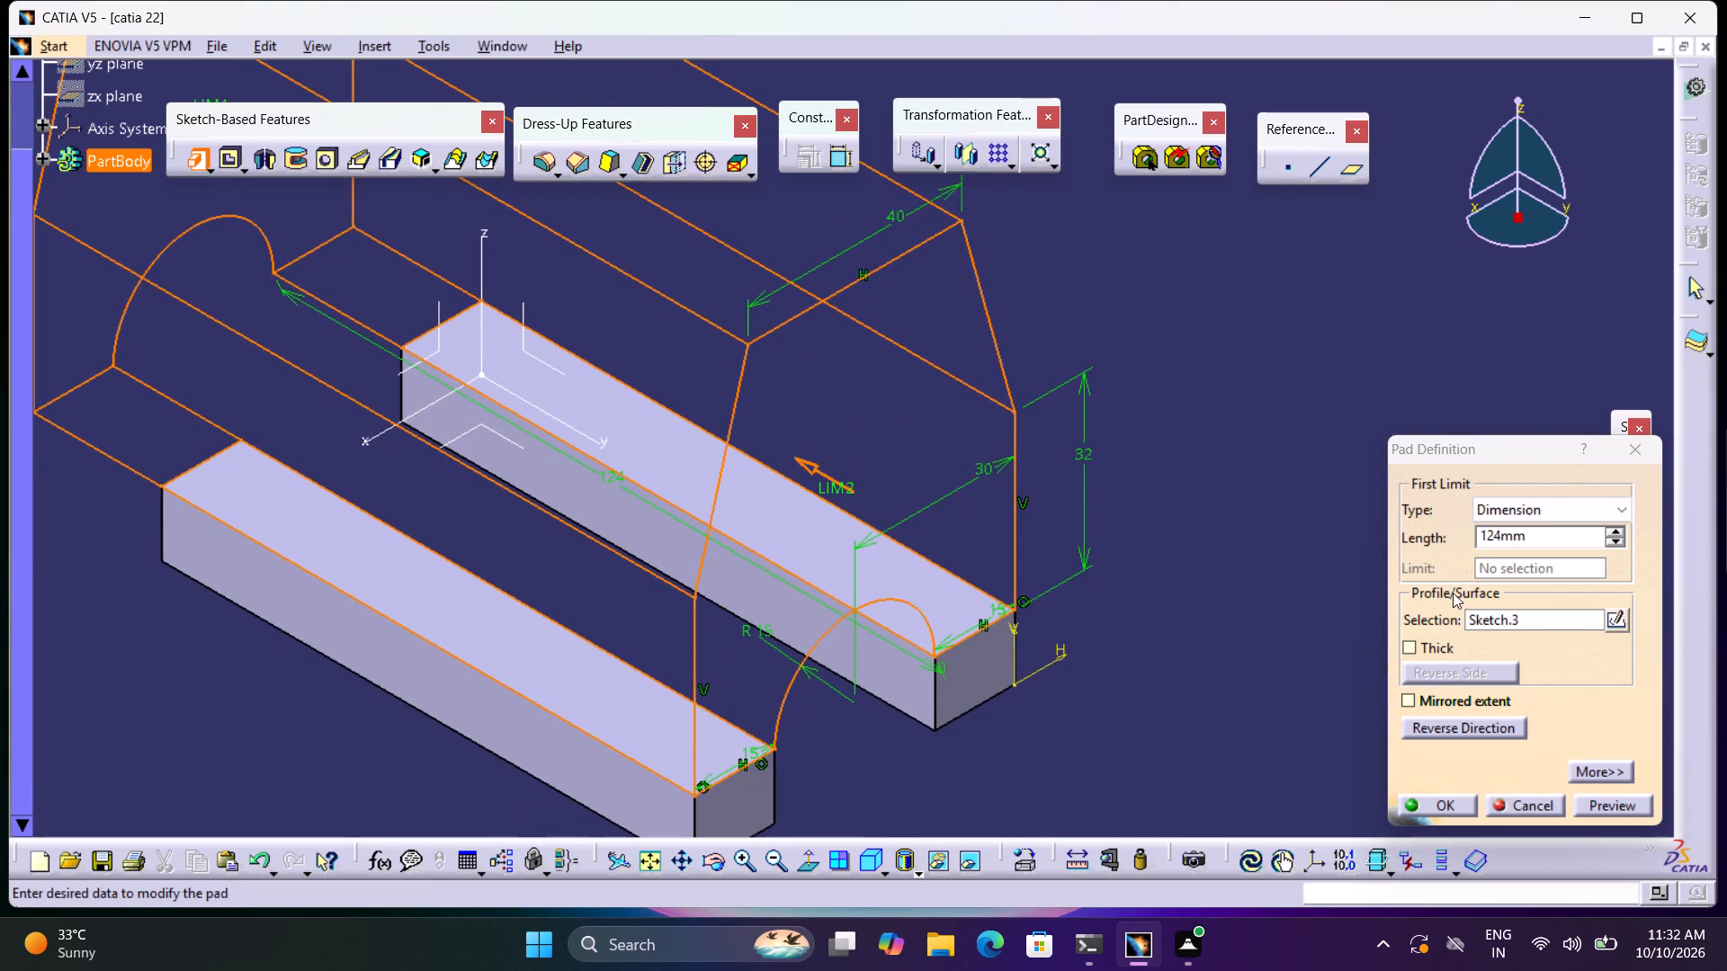
# Set the pad's length to 100 mm and create the pad.
pyautogui.moveTo(1529, 538); pyautogui.dragTo(1332, 584)
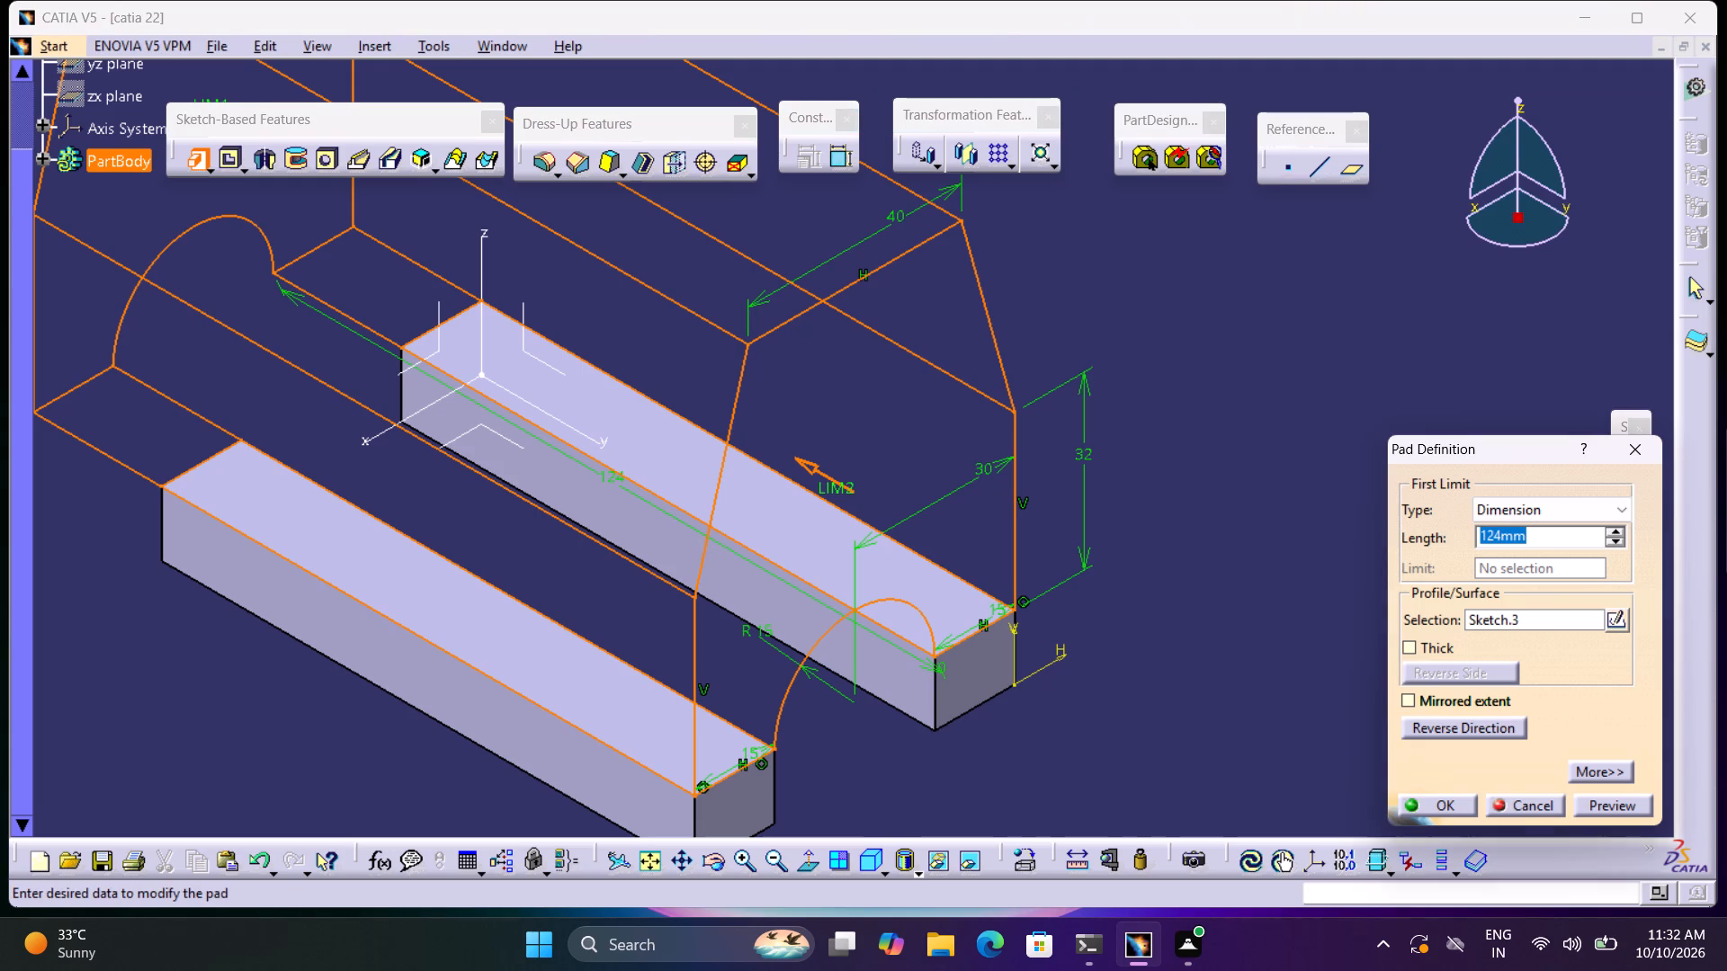
pyautogui.write('100')
pyautogui.press('Return')
pyautogui.click(1347, 614)
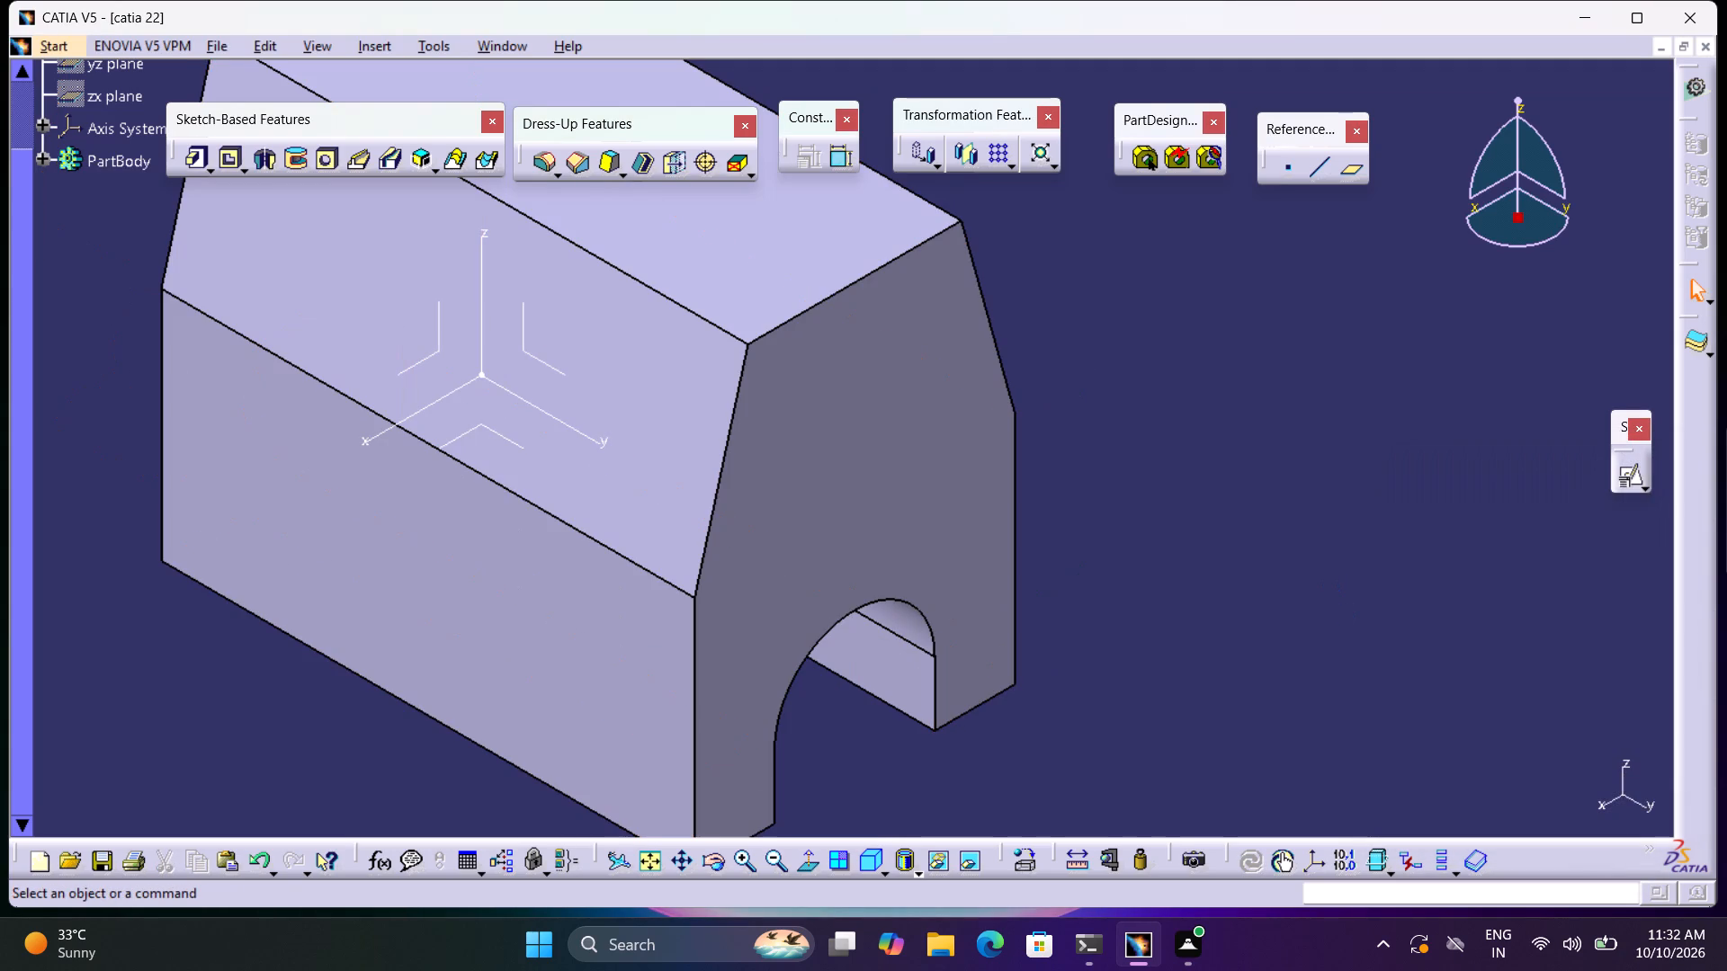
# Create a positioned sketch on the pad's arched end face with implicit origin and orientation.
pyautogui.moveTo(1332, 582); pyautogui.dragTo(1235, 512, button='middle')
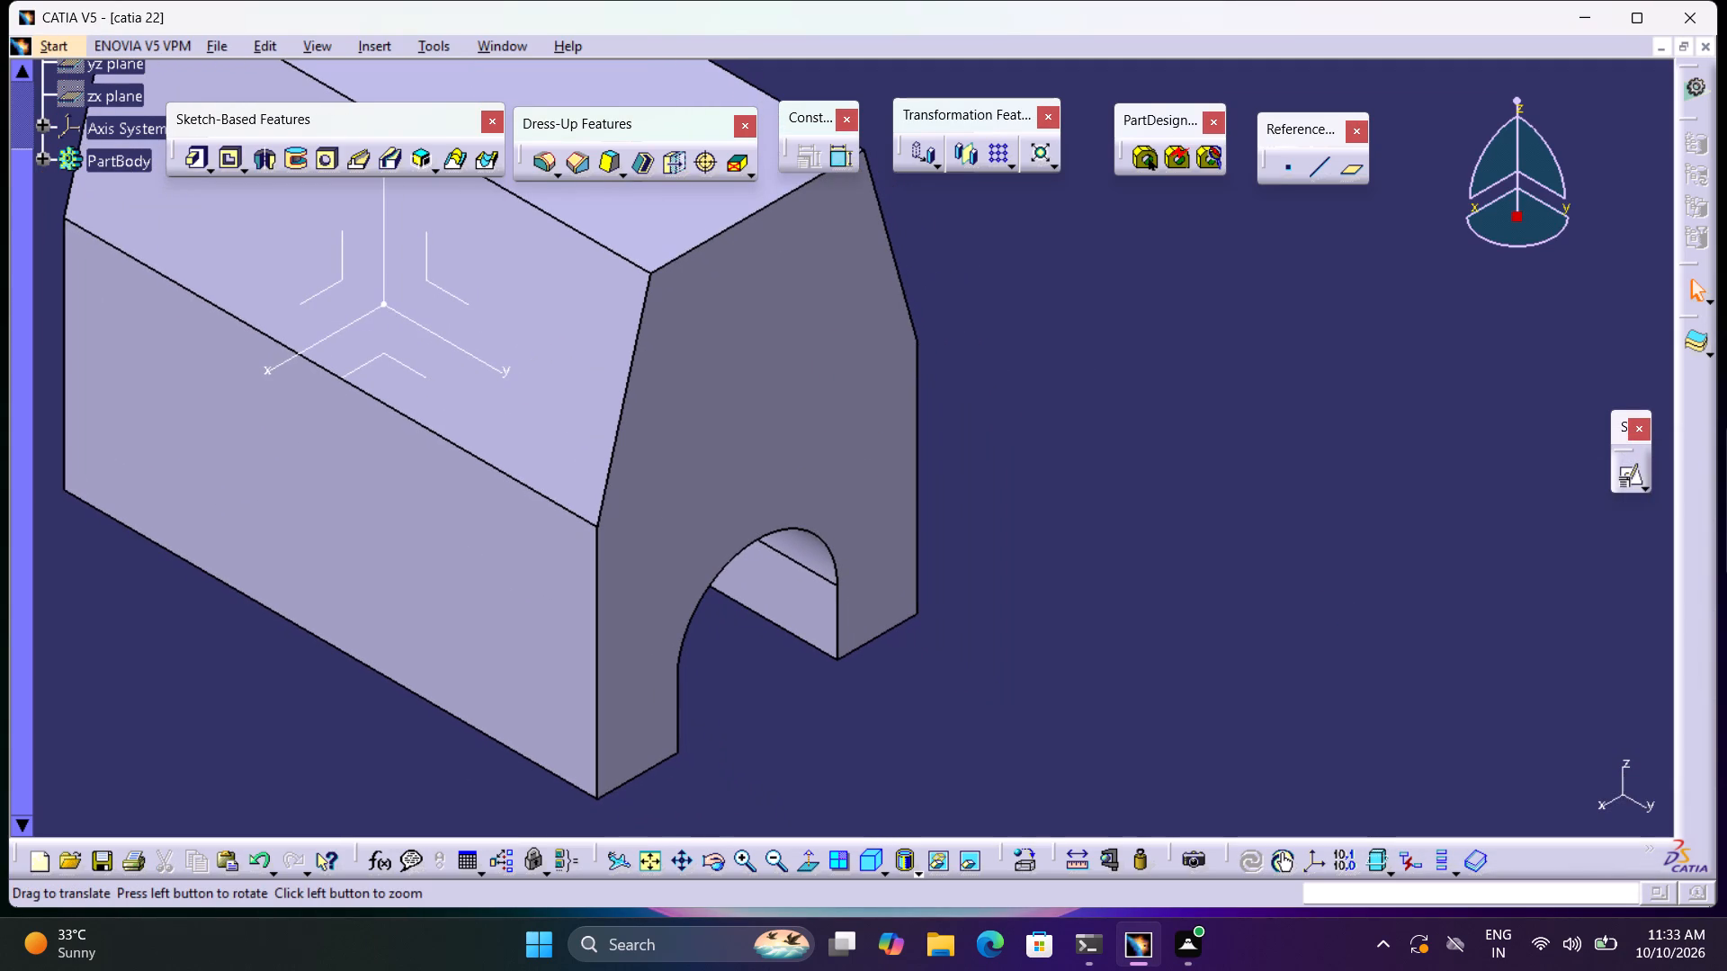
pyautogui.click(1624, 465)
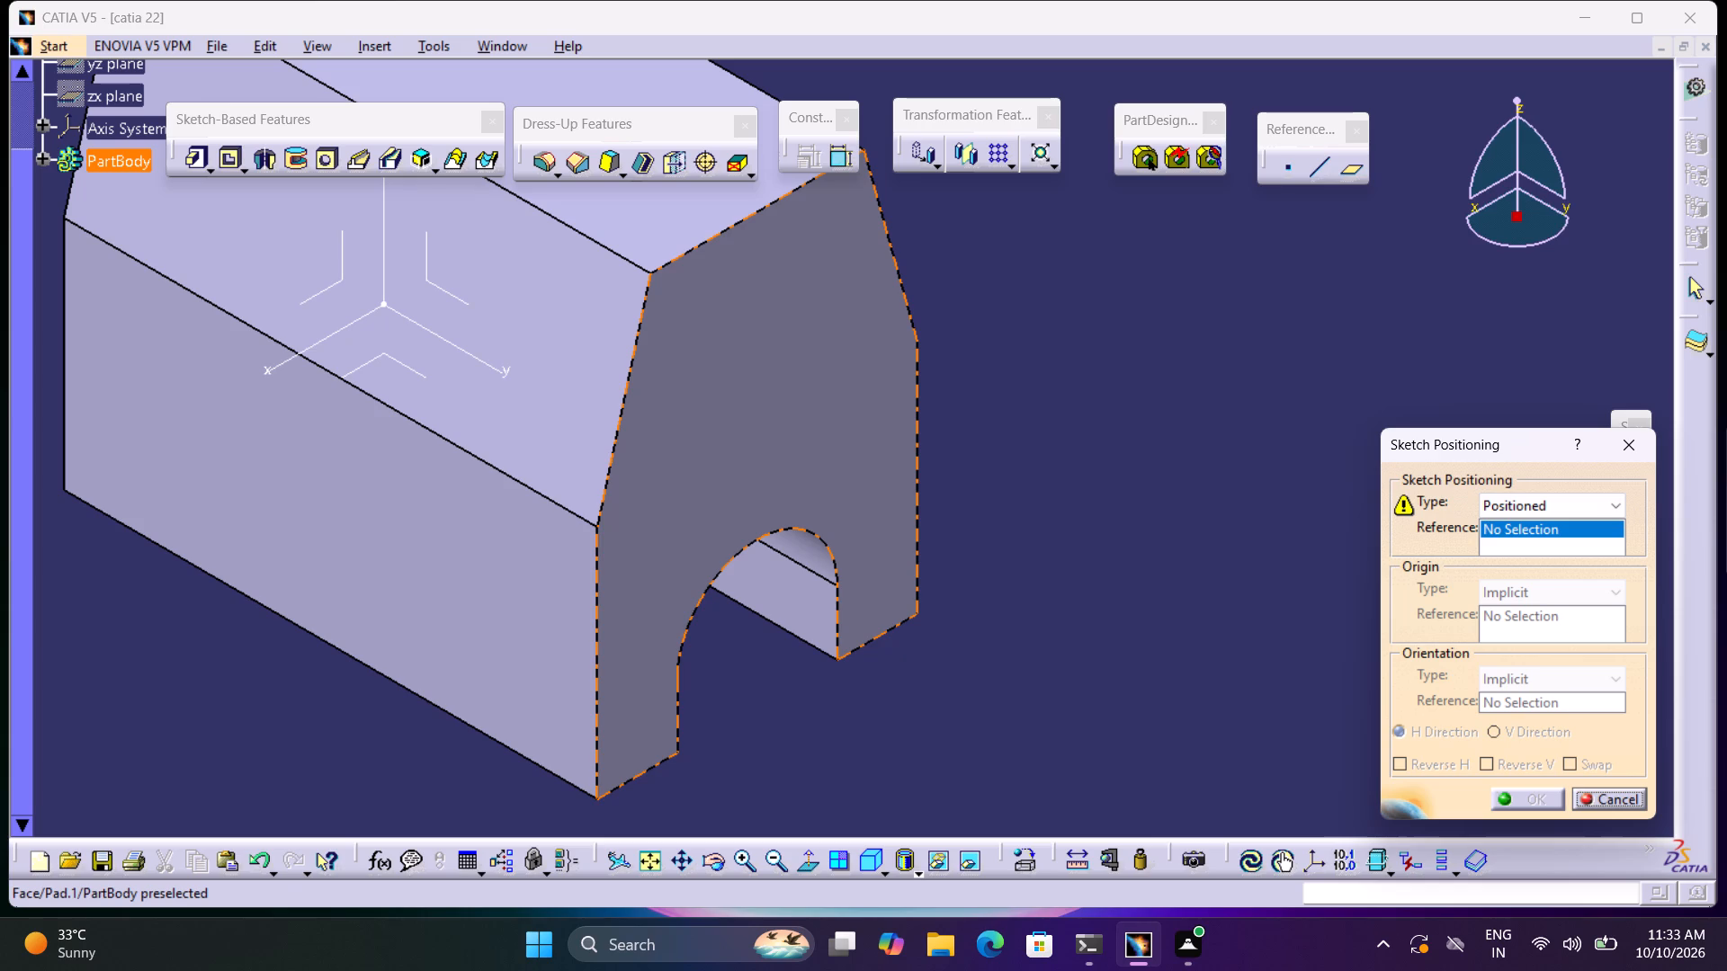
pyautogui.click(839, 476)
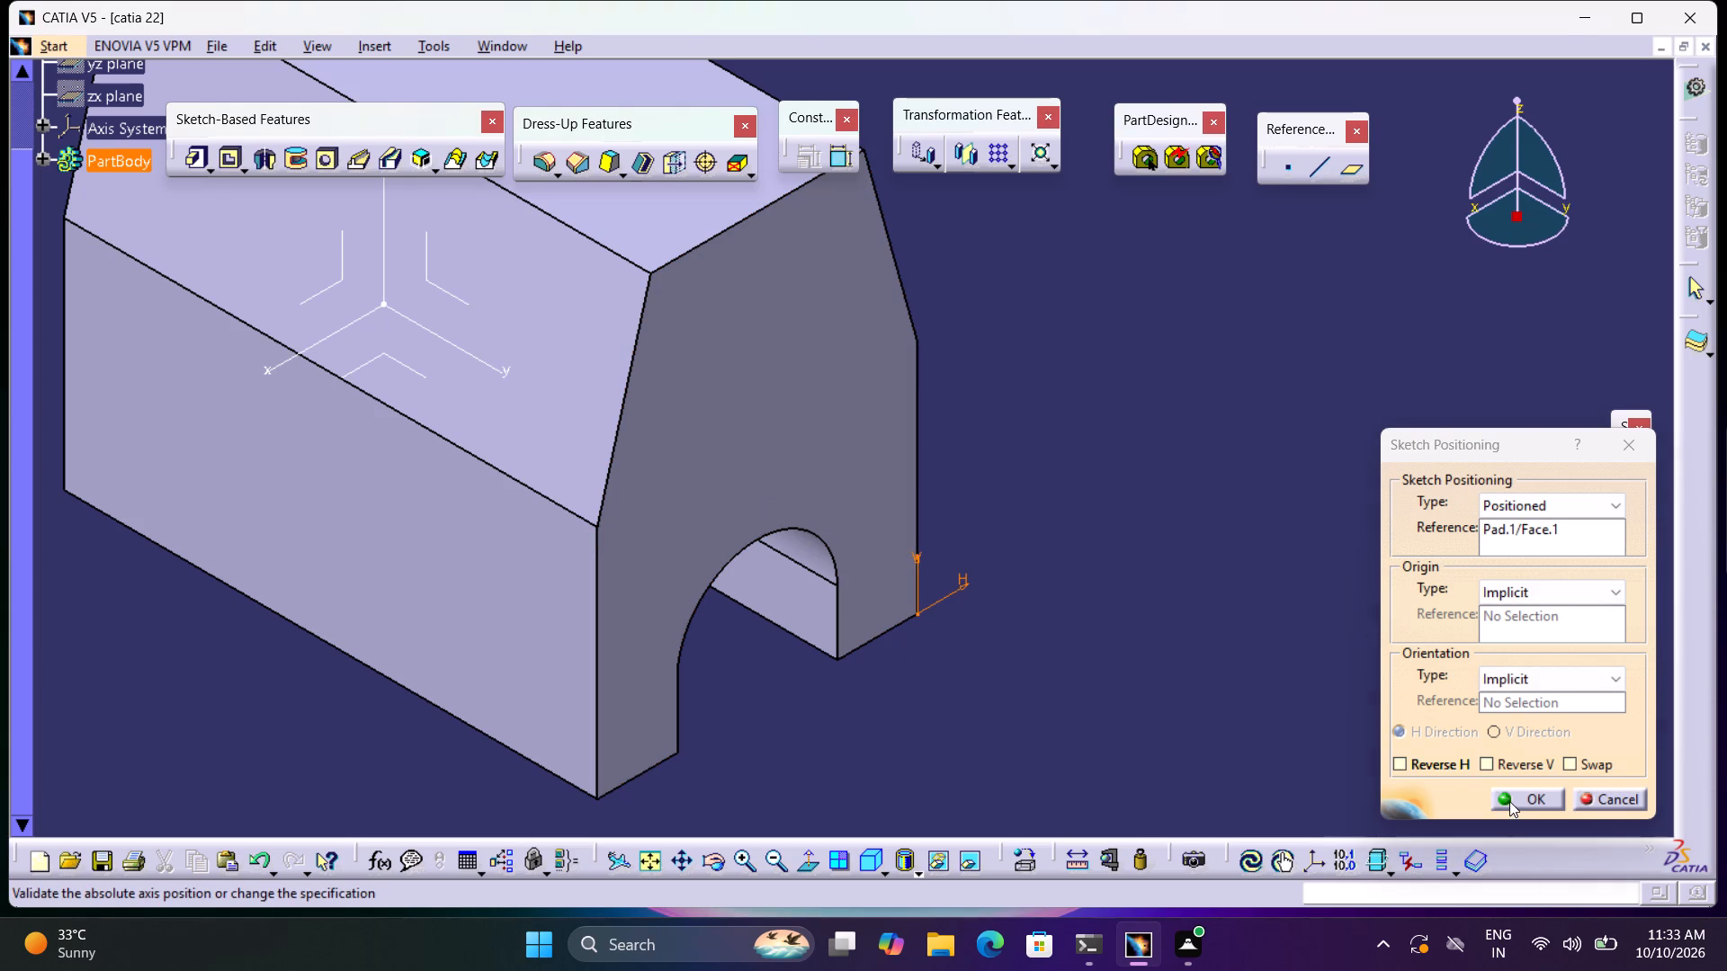
pyautogui.click(1509, 801)
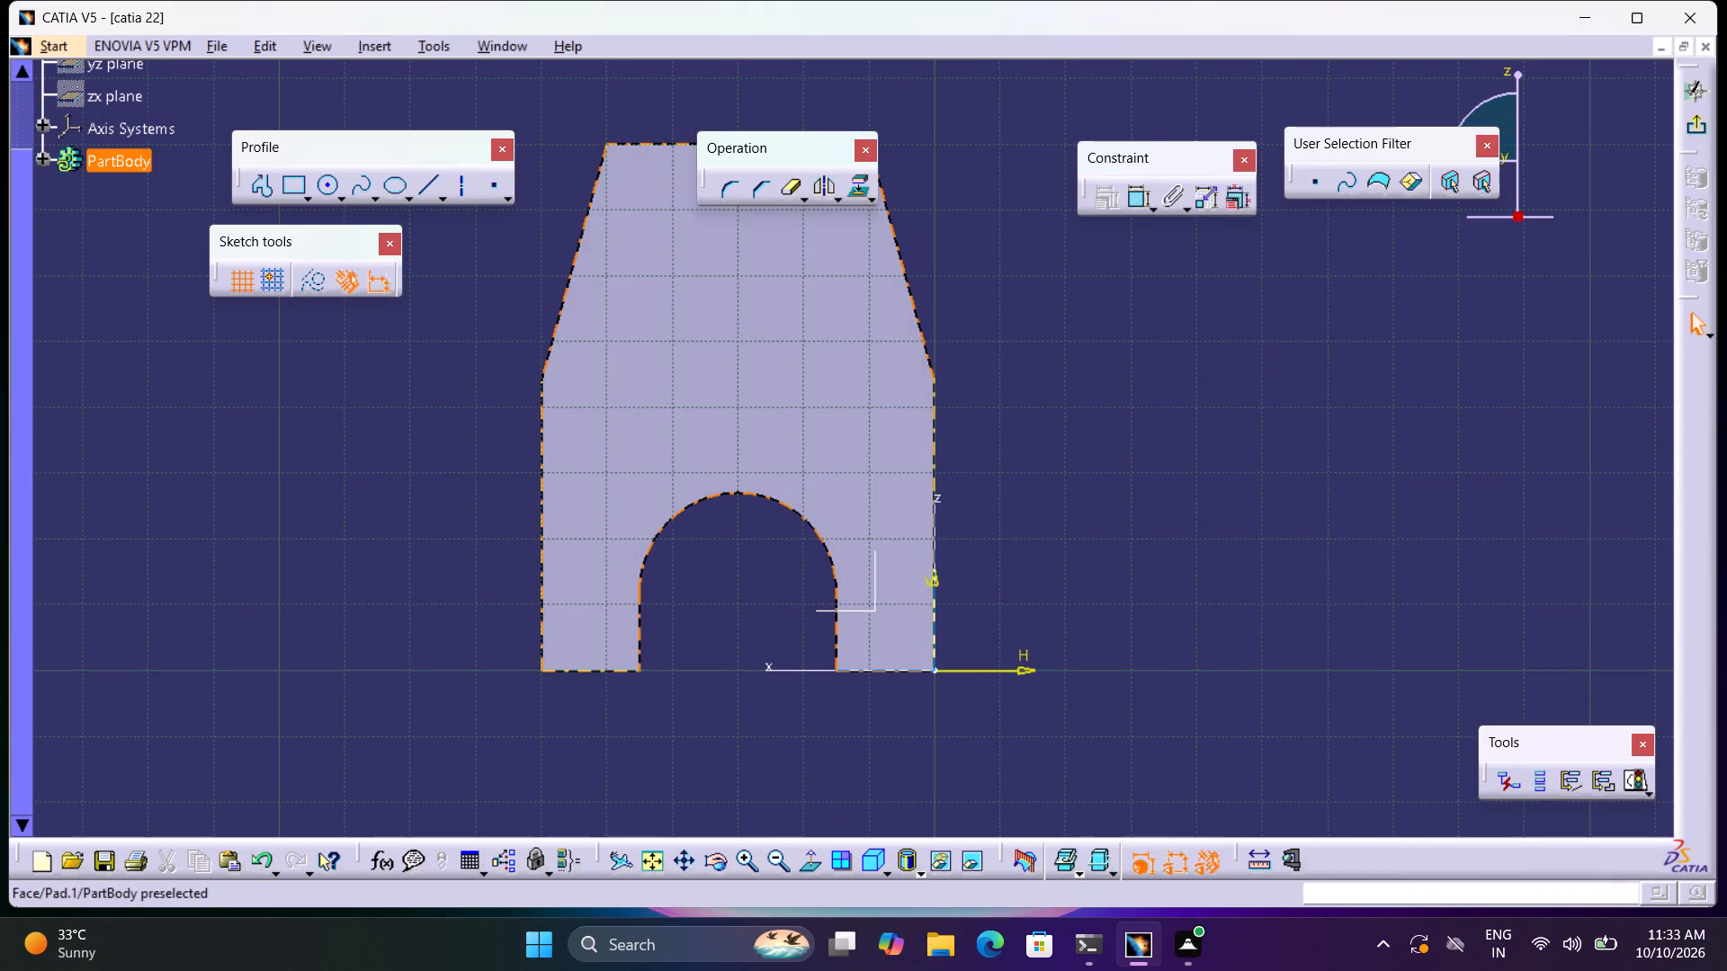
# Project the arched end face's outline into the new sketch.
pyautogui.moveTo(889, 543); pyautogui.dragTo(921, 574, button='middle')
pyautogui.rightClick(943, 619)
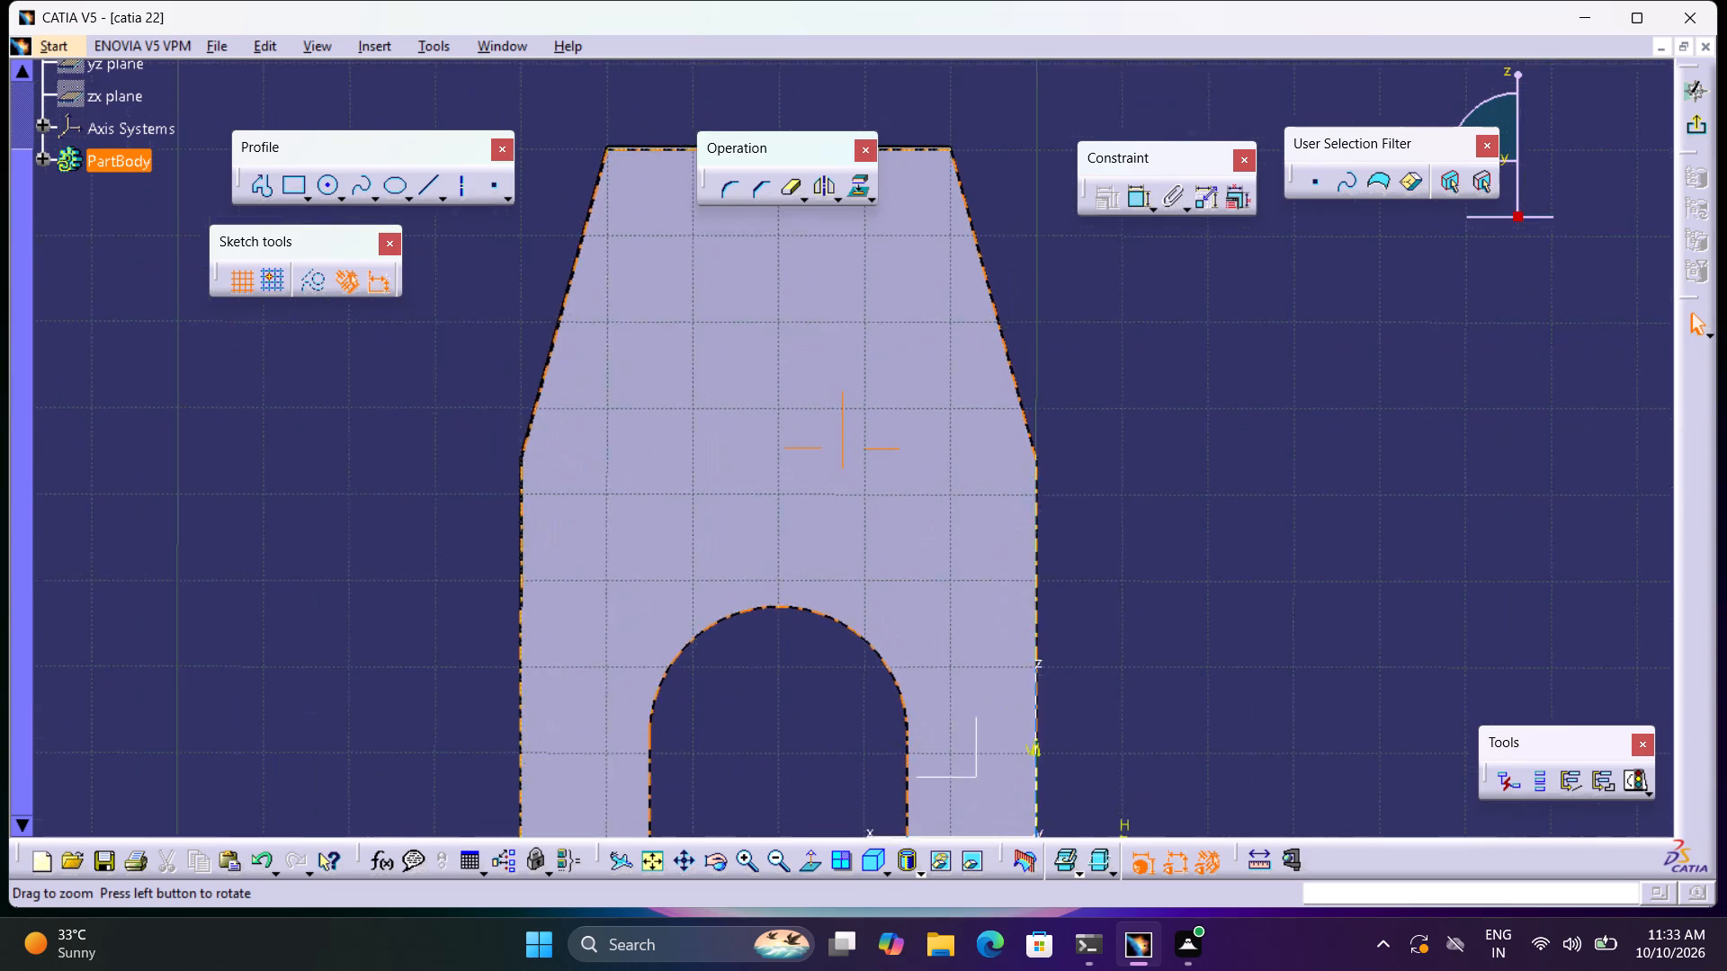
pyautogui.moveTo(921, 574); pyautogui.dragTo(913, 551, button='middle')
pyautogui.moveTo(929, 553); pyautogui.dragTo(917, 458, button='middle')
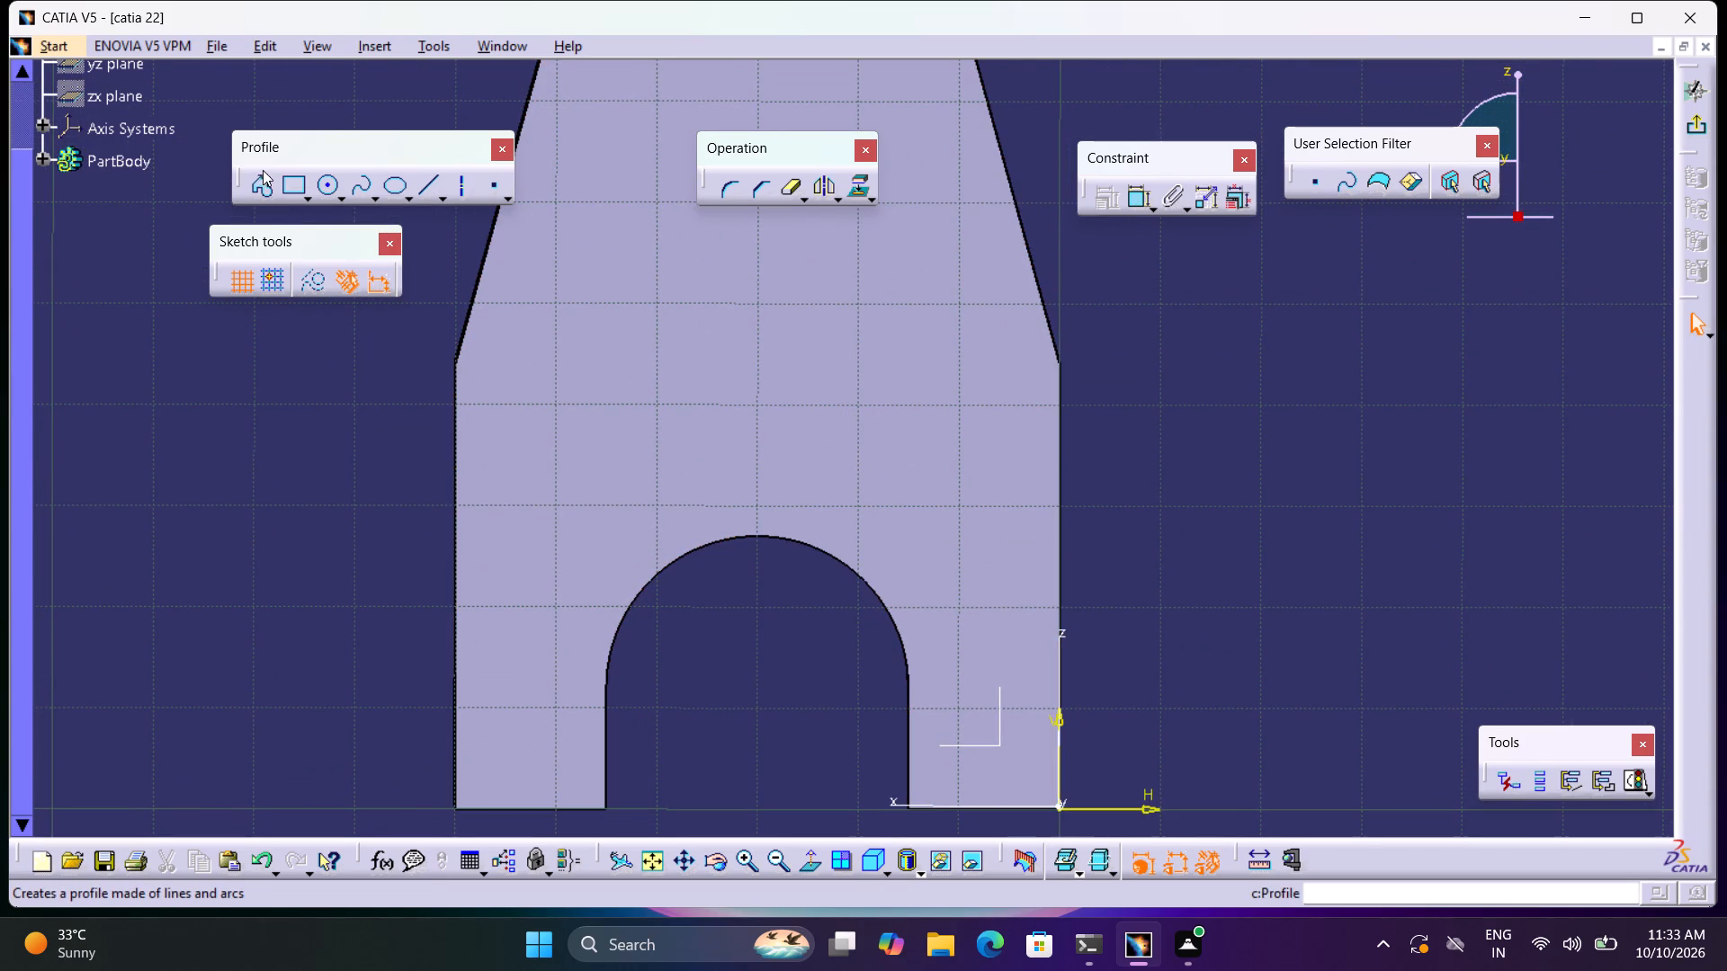
pyautogui.click(259, 194)
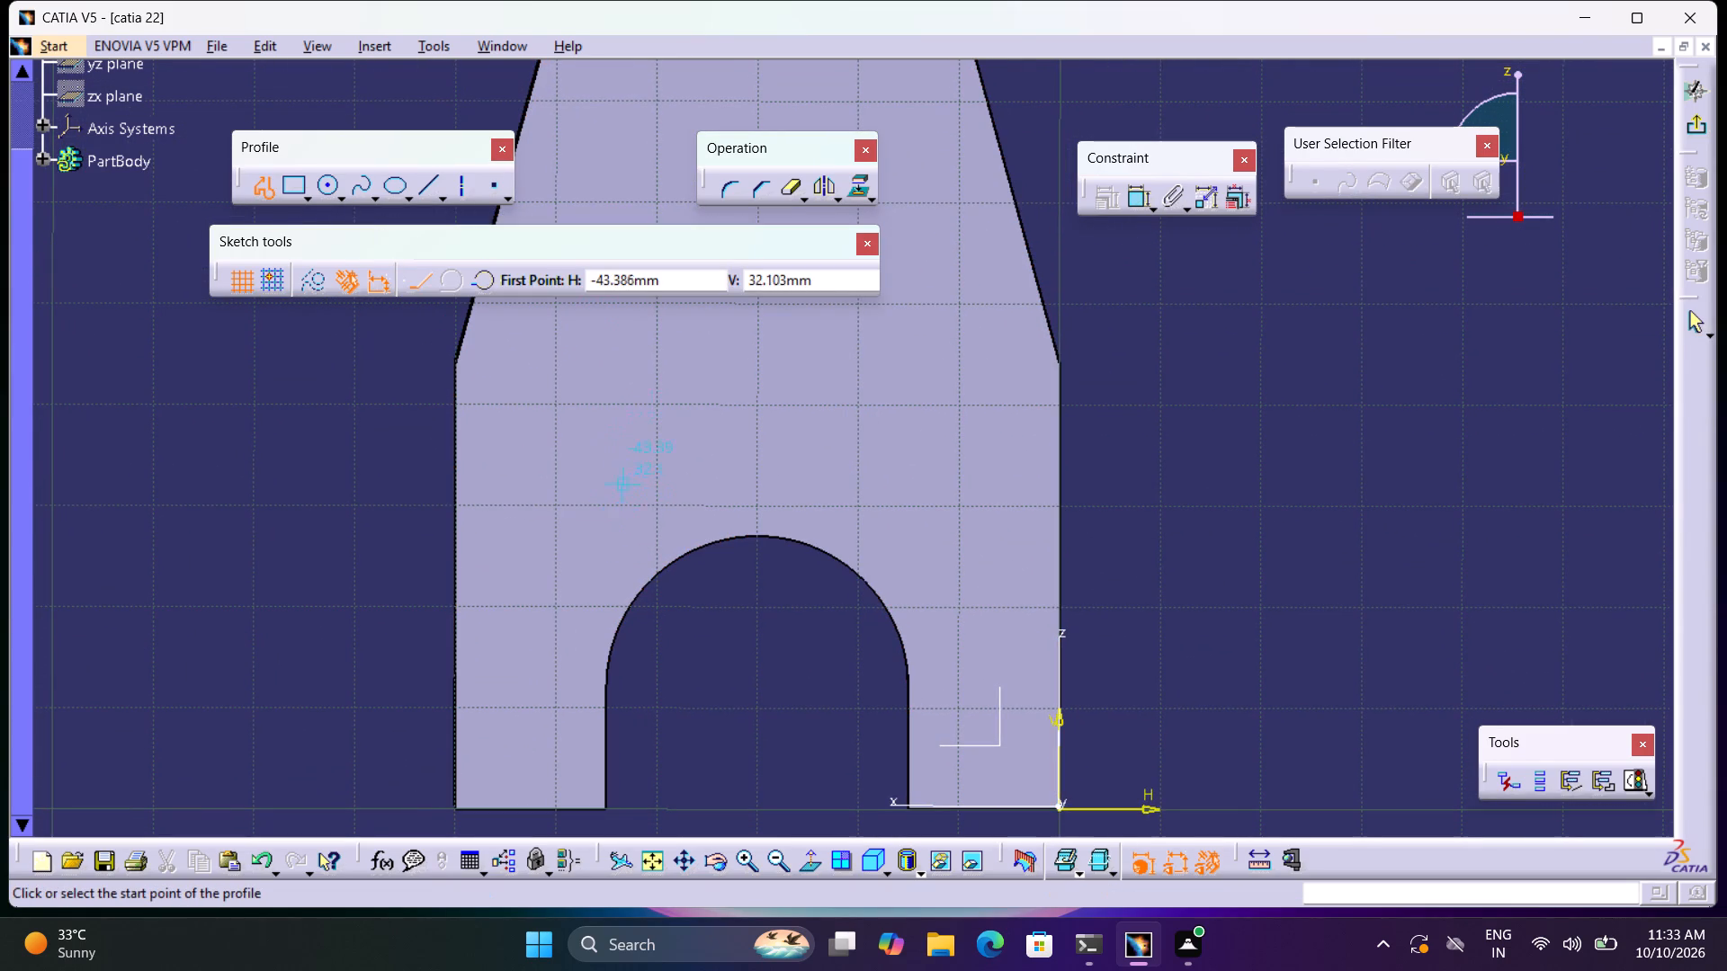
pyautogui.click(855, 190)
pyautogui.click(953, 412)
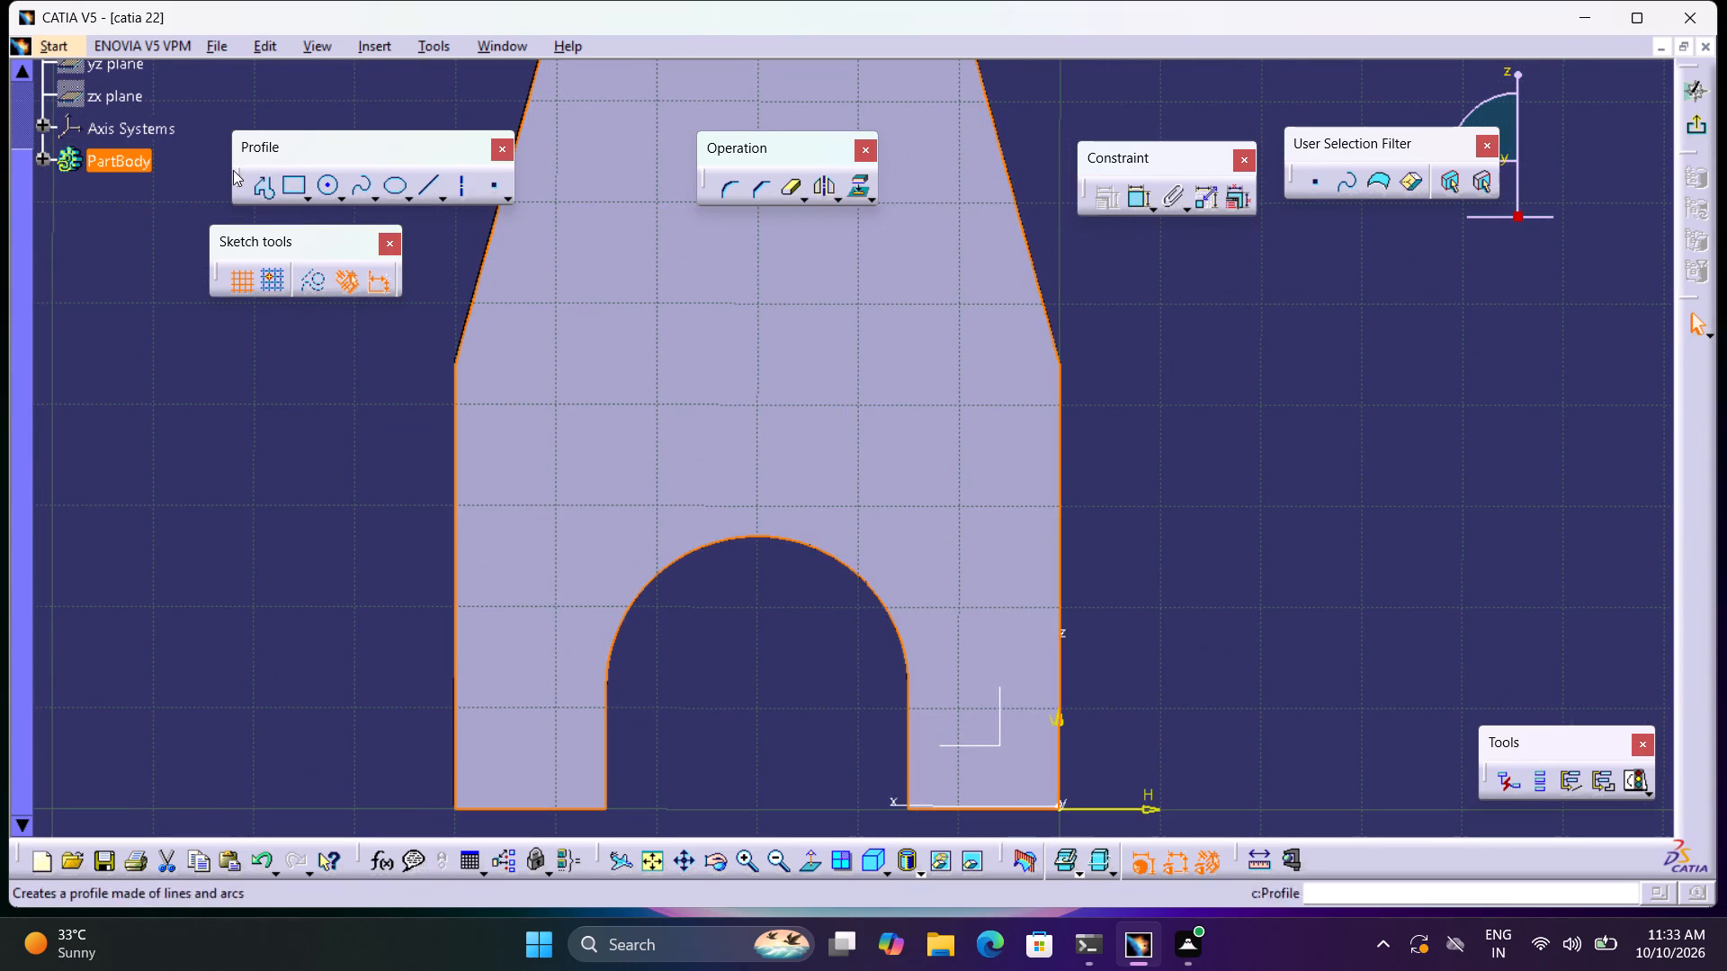
# Draw a horizontal 15 mm profile line at V about 11.65 mm, from the outer side at H -60 to the arch opening's side at H -45.
pyautogui.click(269, 187)
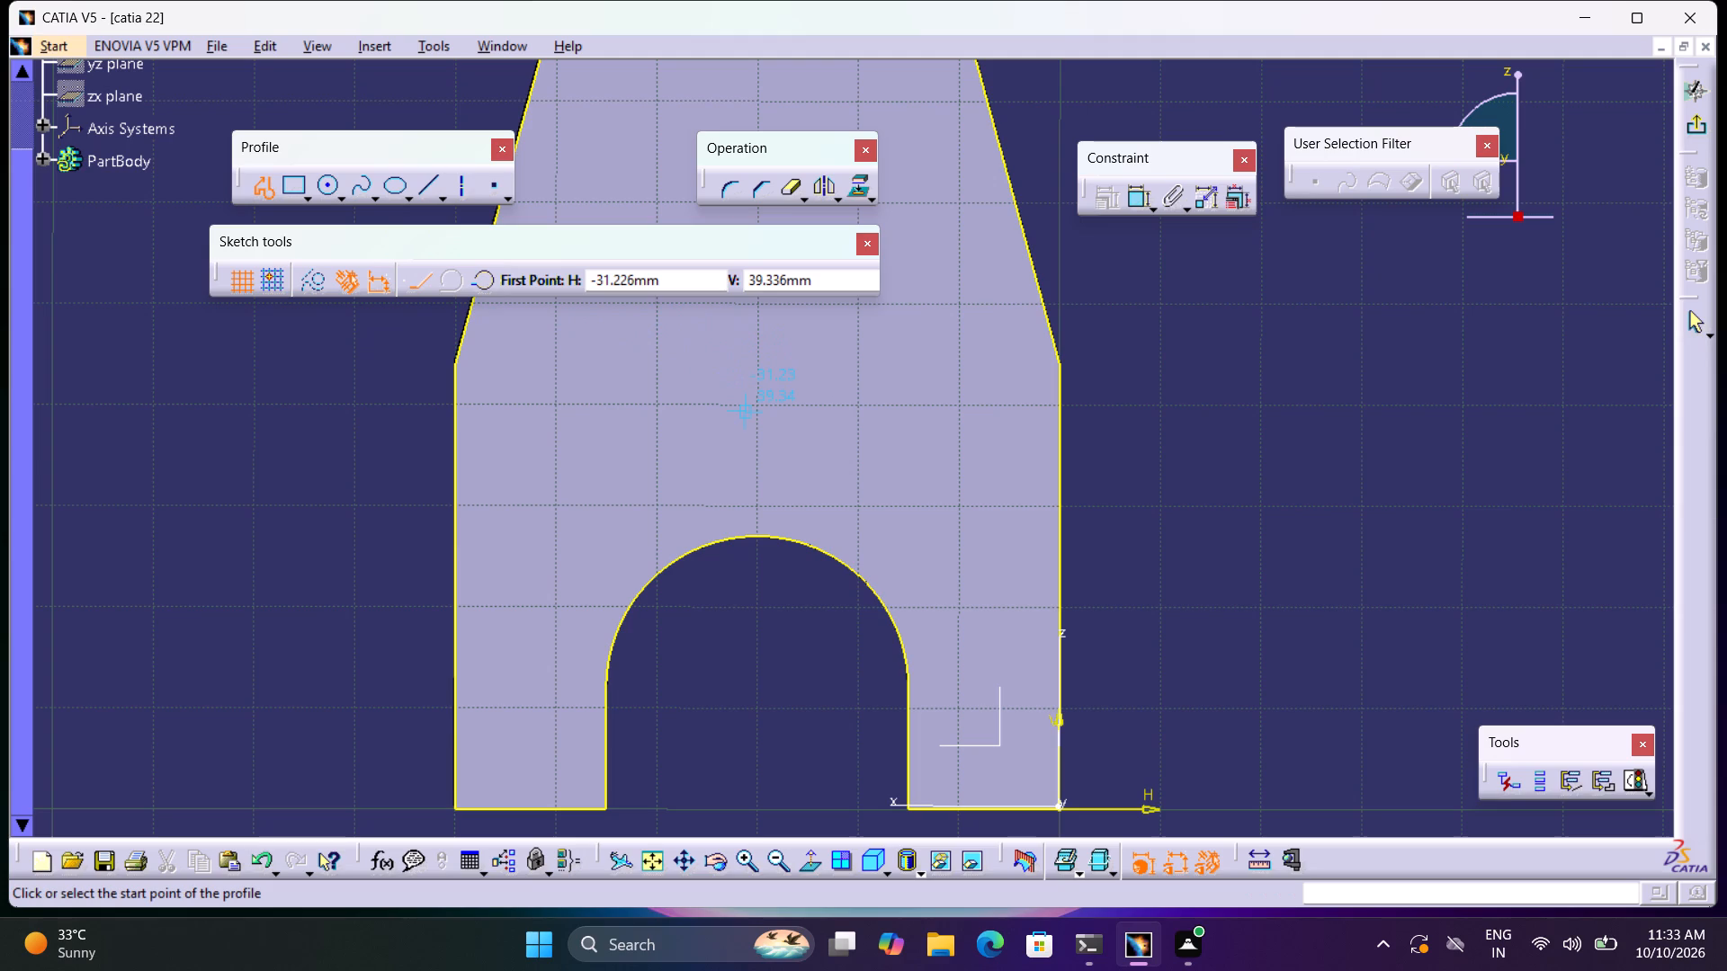
pyautogui.click(454, 690)
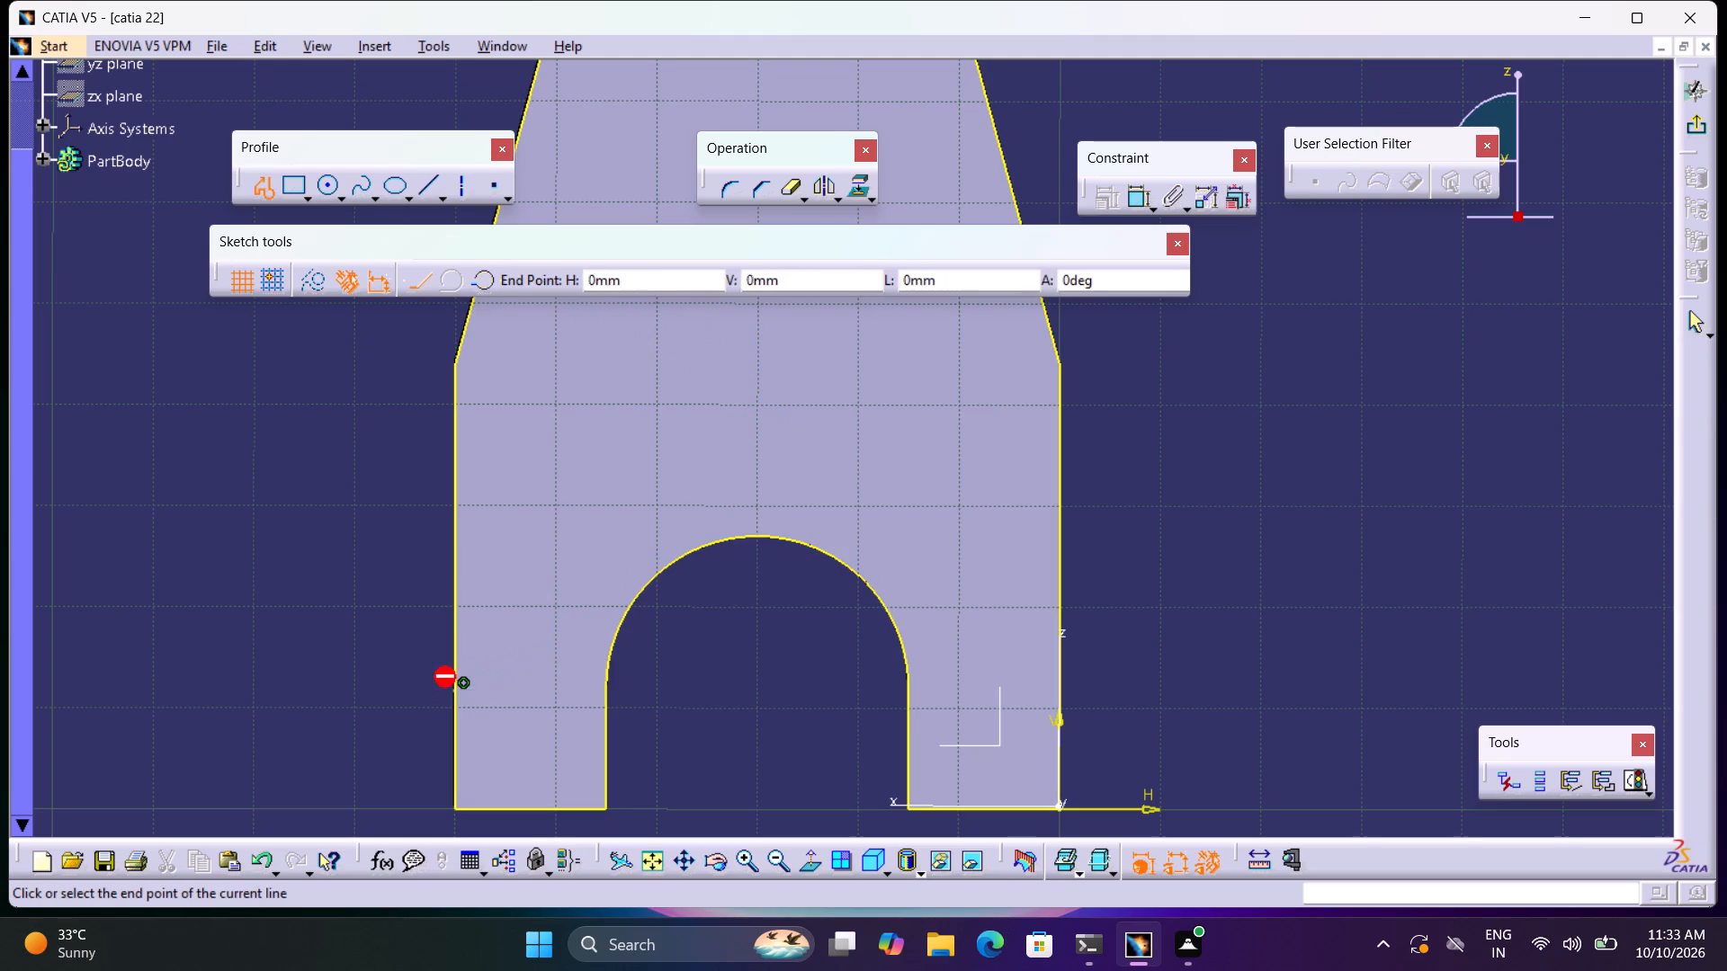
pyautogui.click(605, 687)
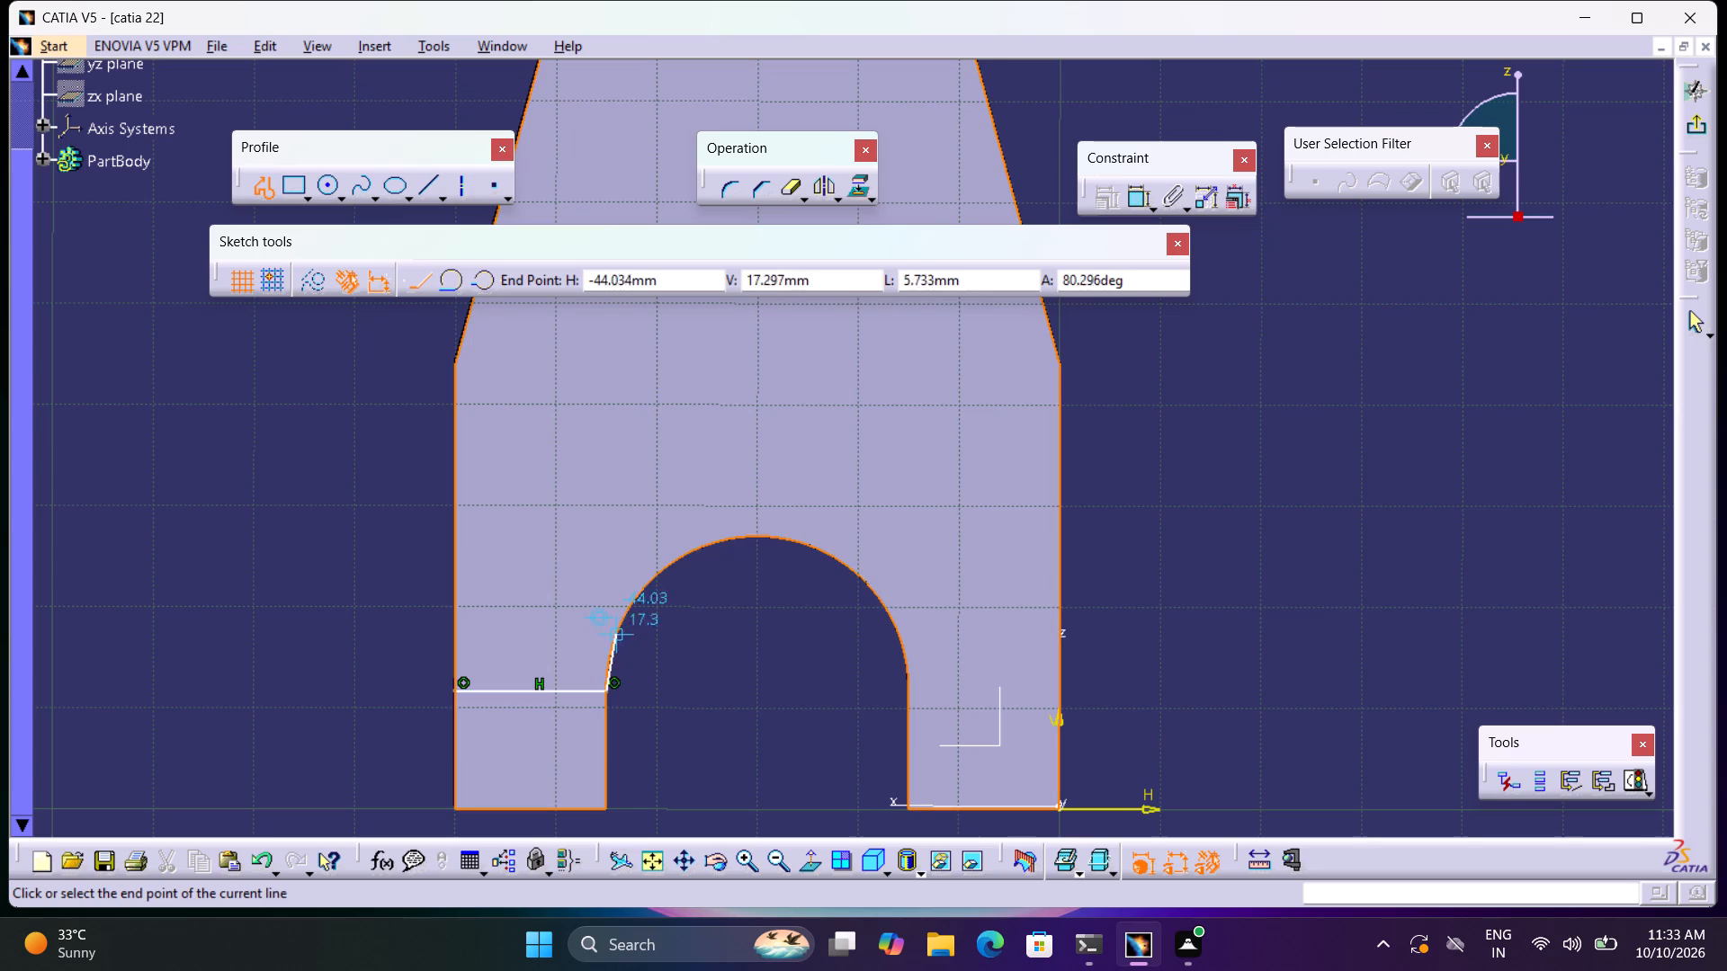
# Draw a circle of about 10.25 mm radius centred in the arch opening, level with the 15 mm line.
pyautogui.click(326, 192)
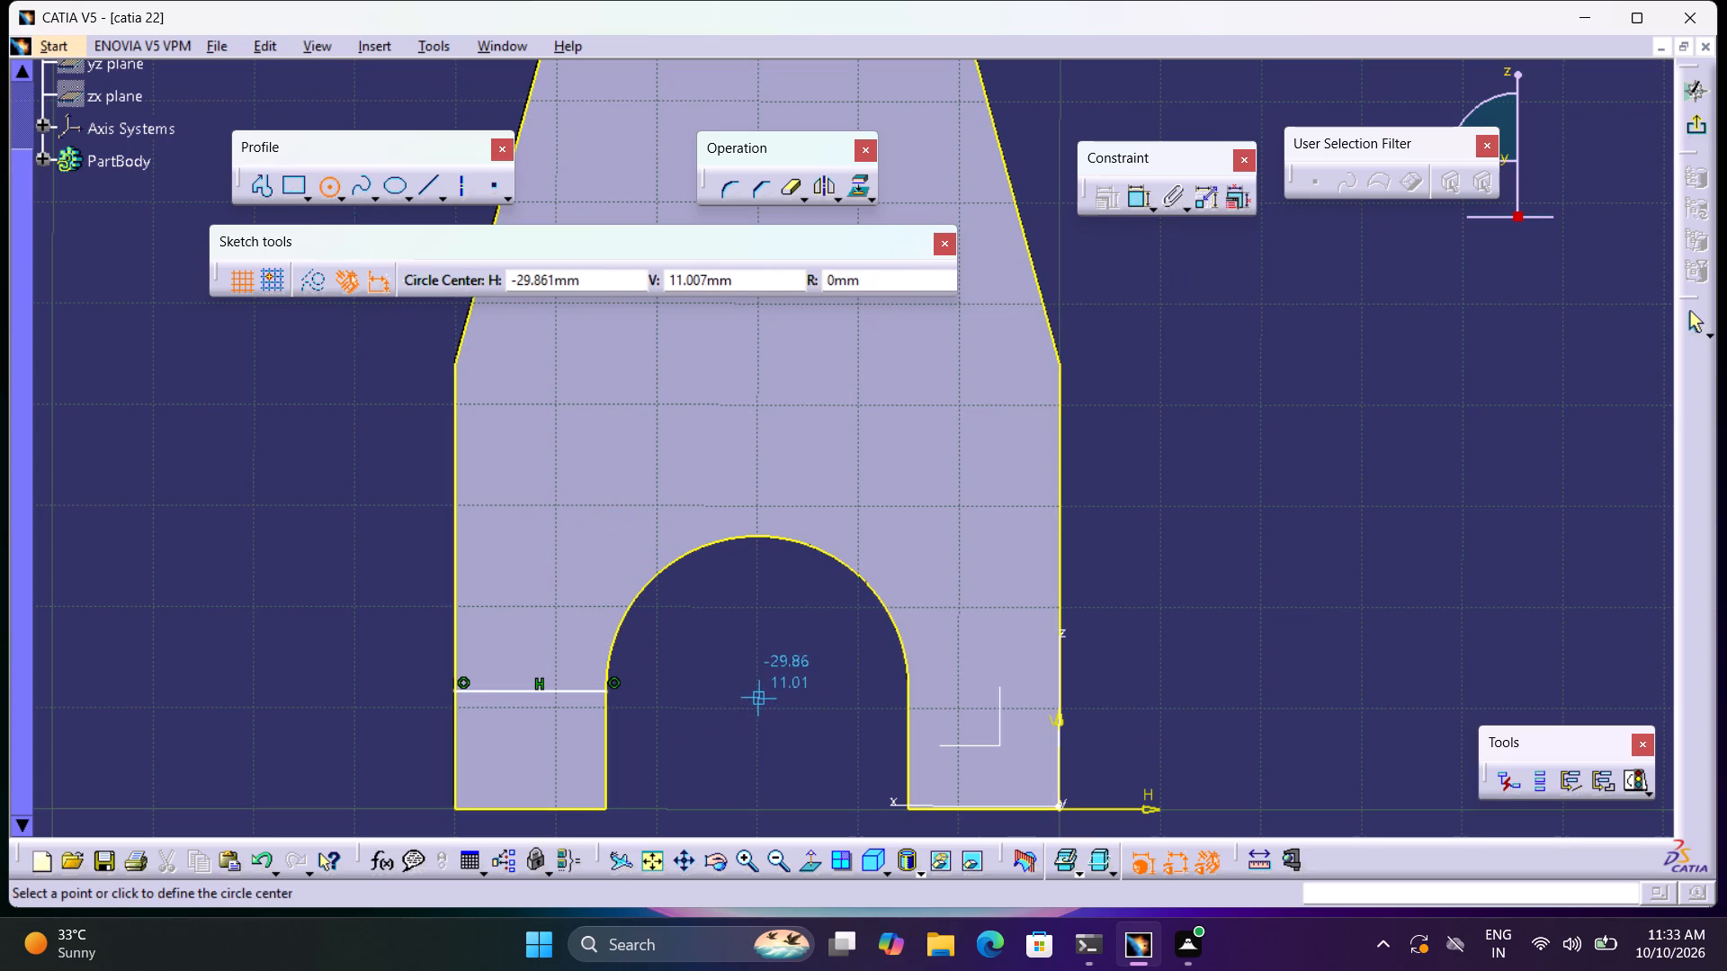
pyautogui.click(755, 688)
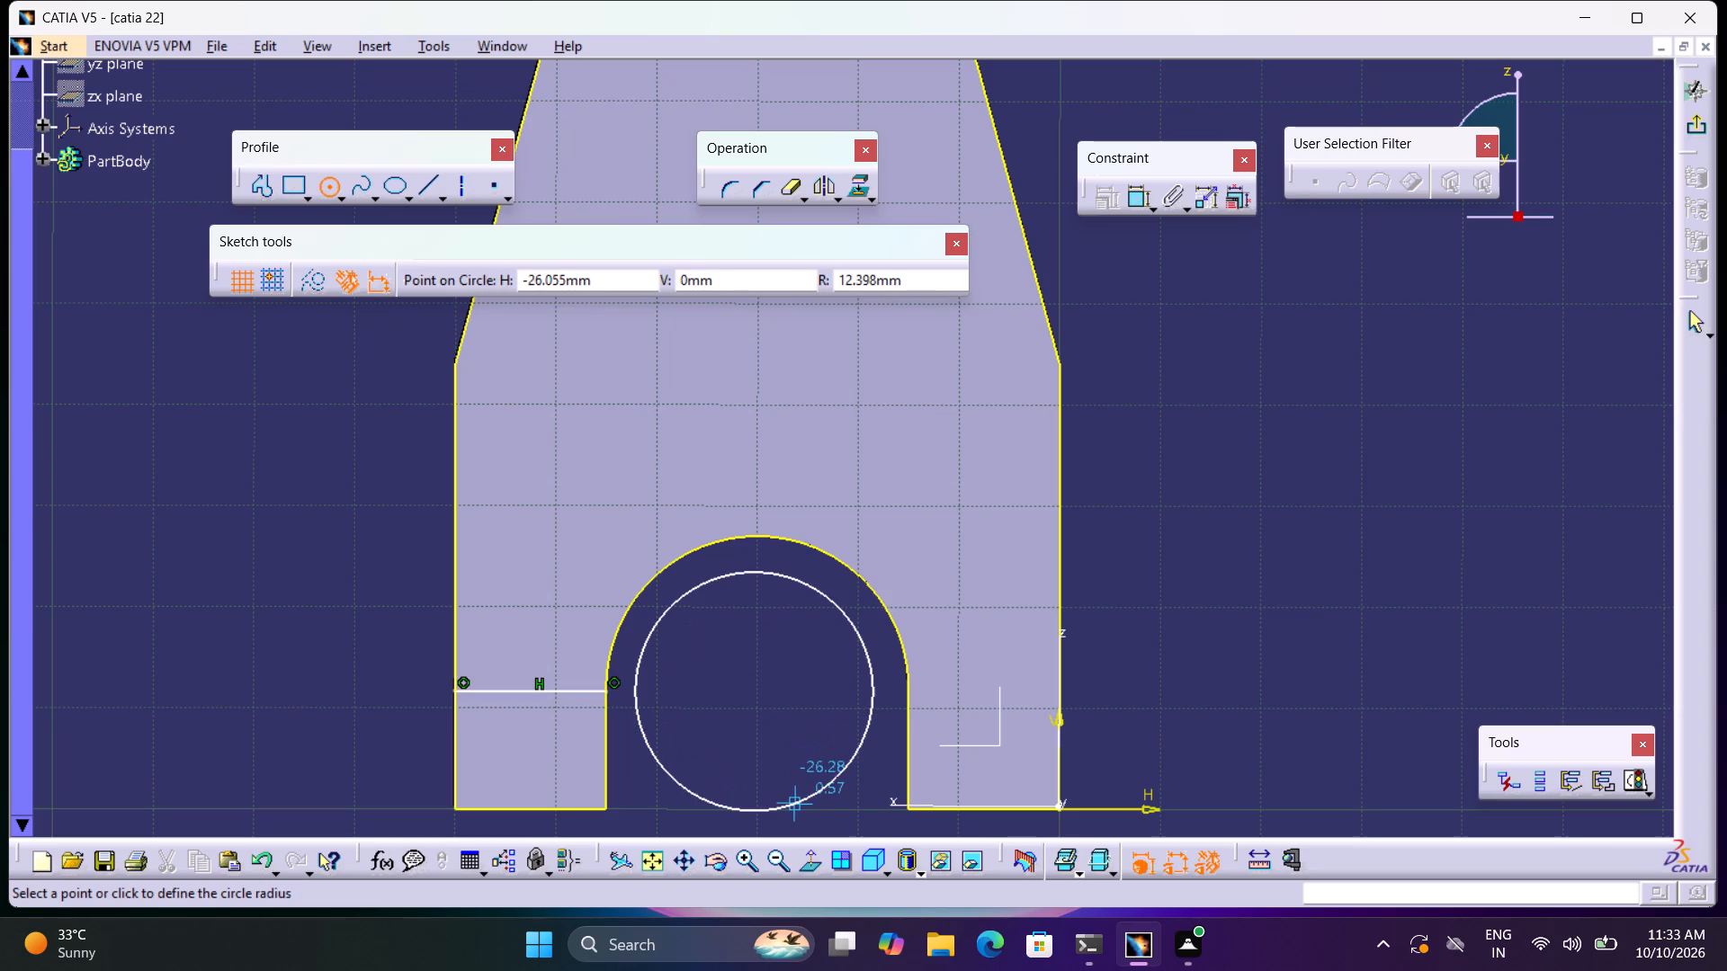
pyautogui.rightClick(824, 550)
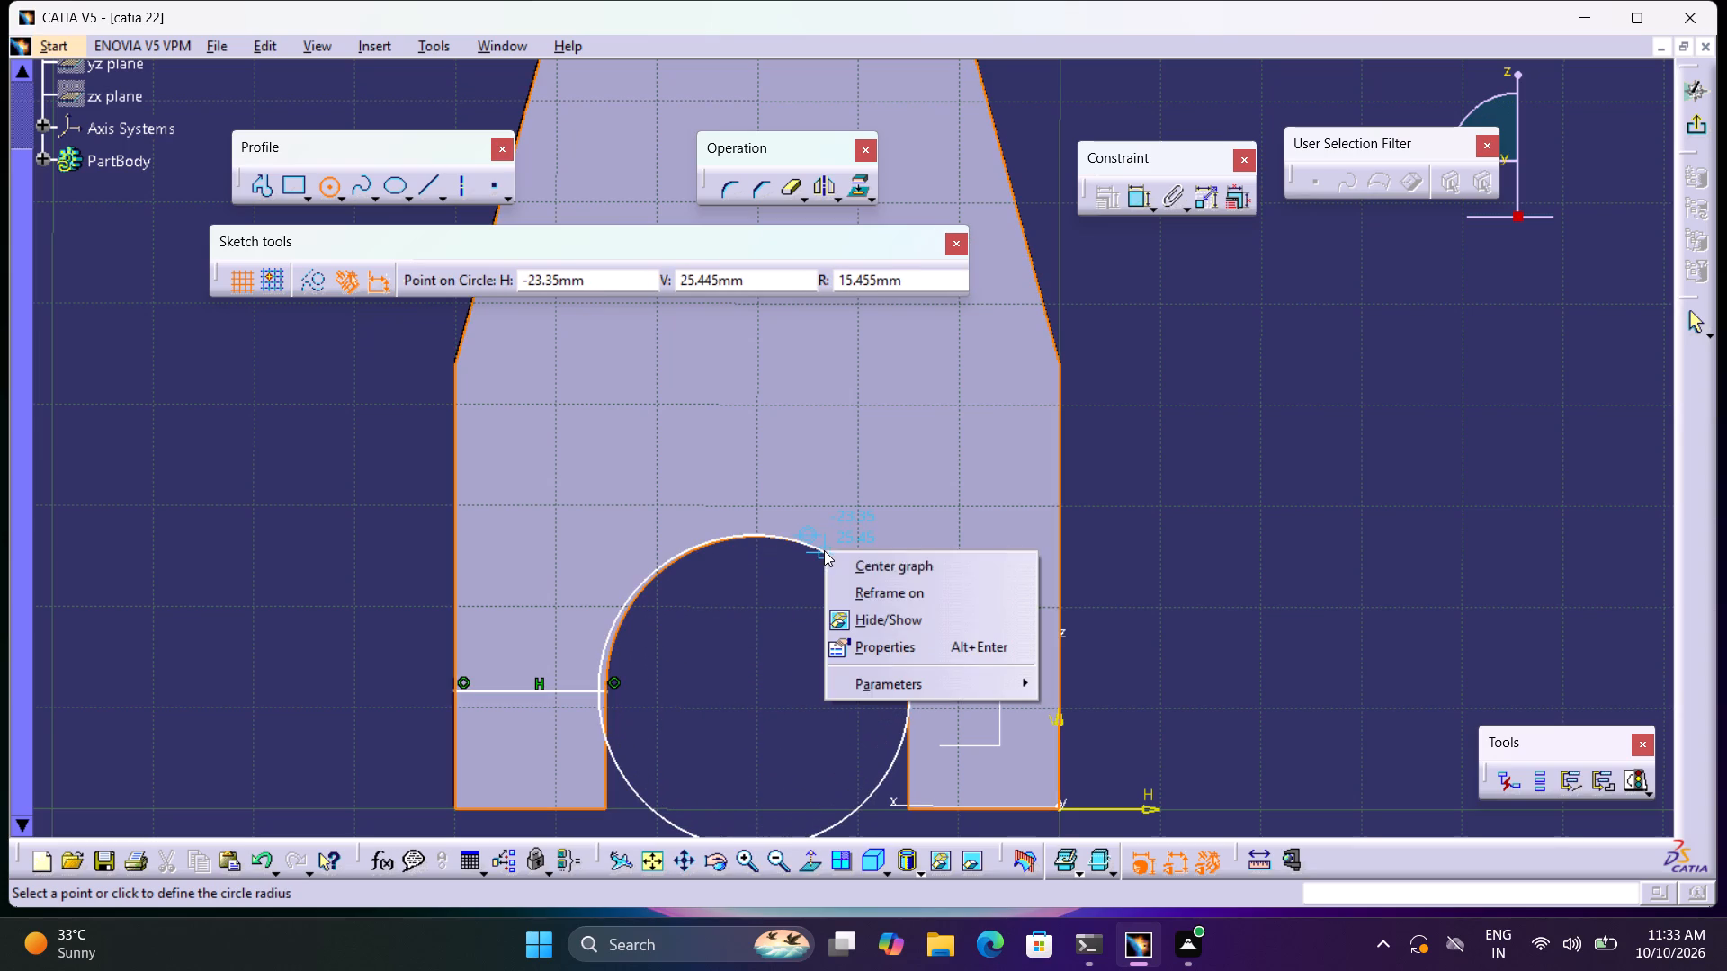
pyautogui.click(998, 675)
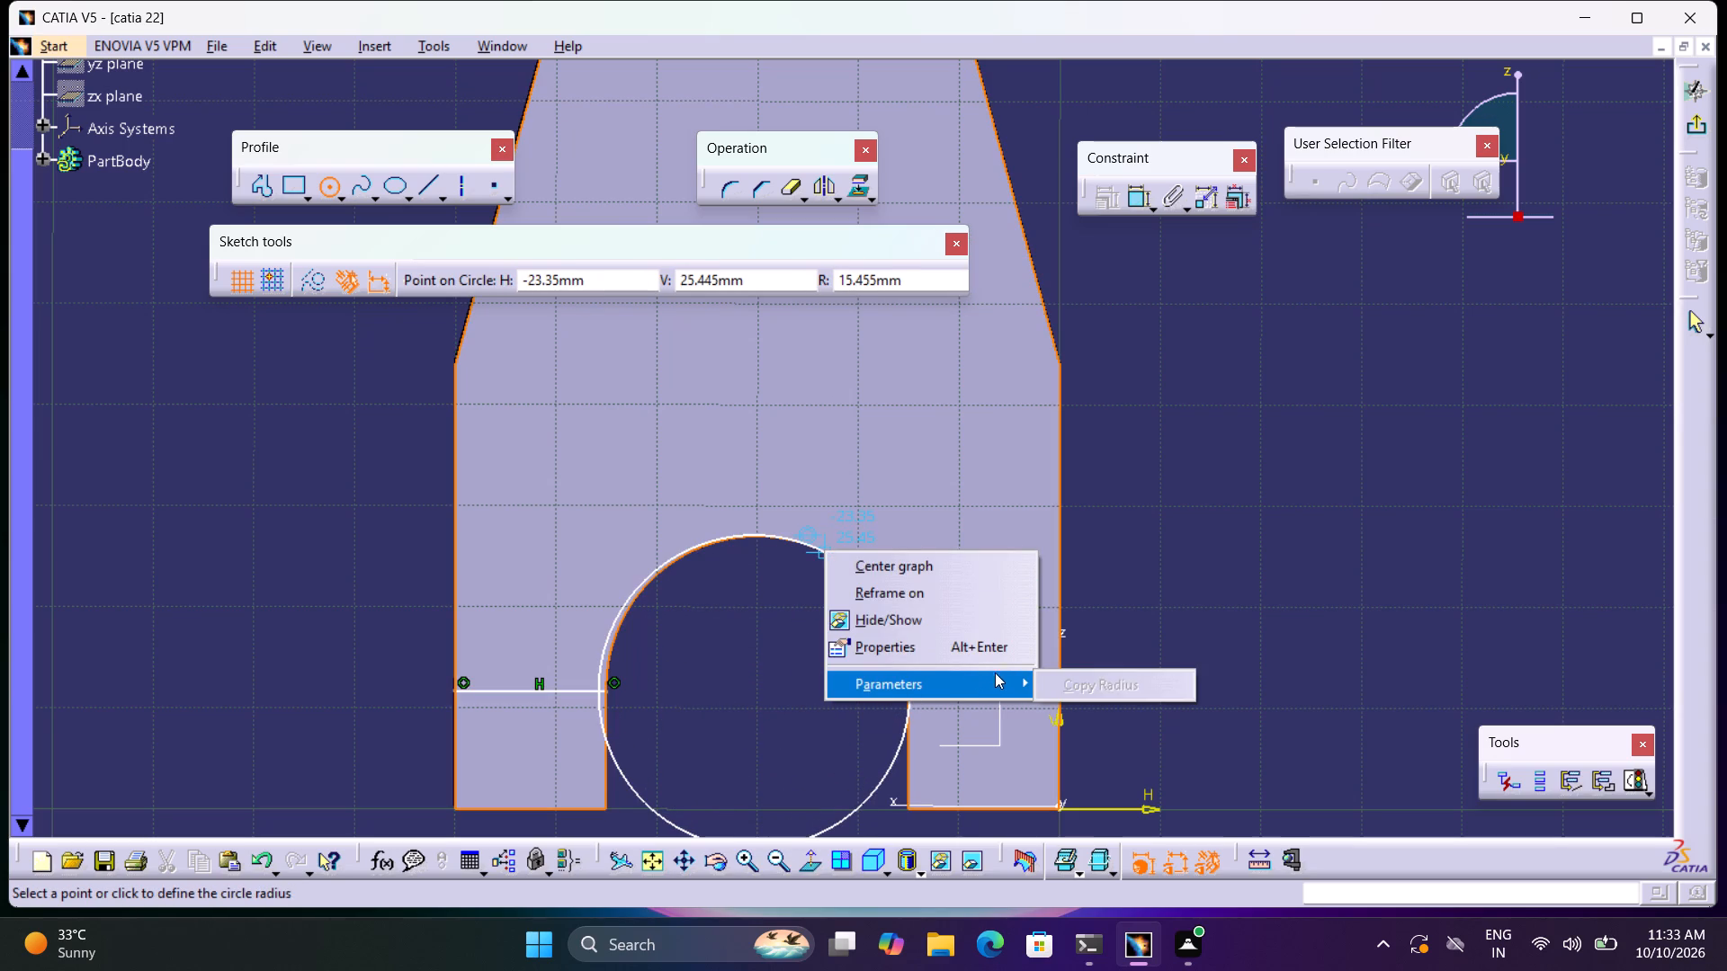
pyautogui.click(798, 571)
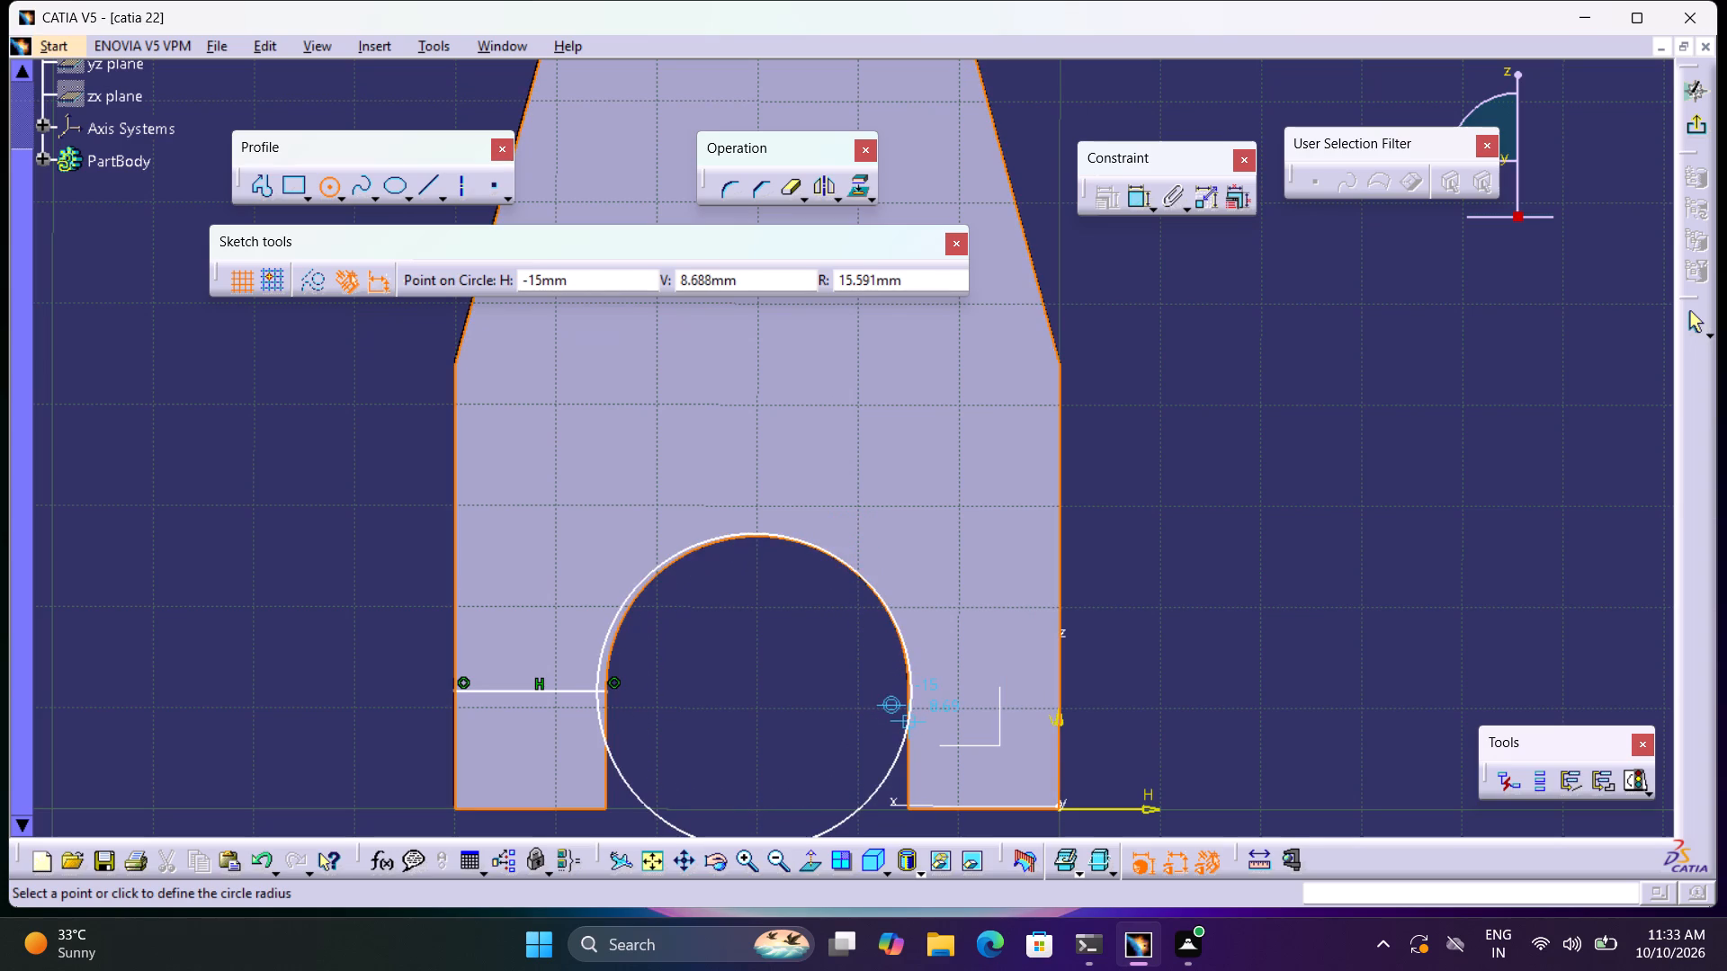
pyautogui.rightClick(907, 677)
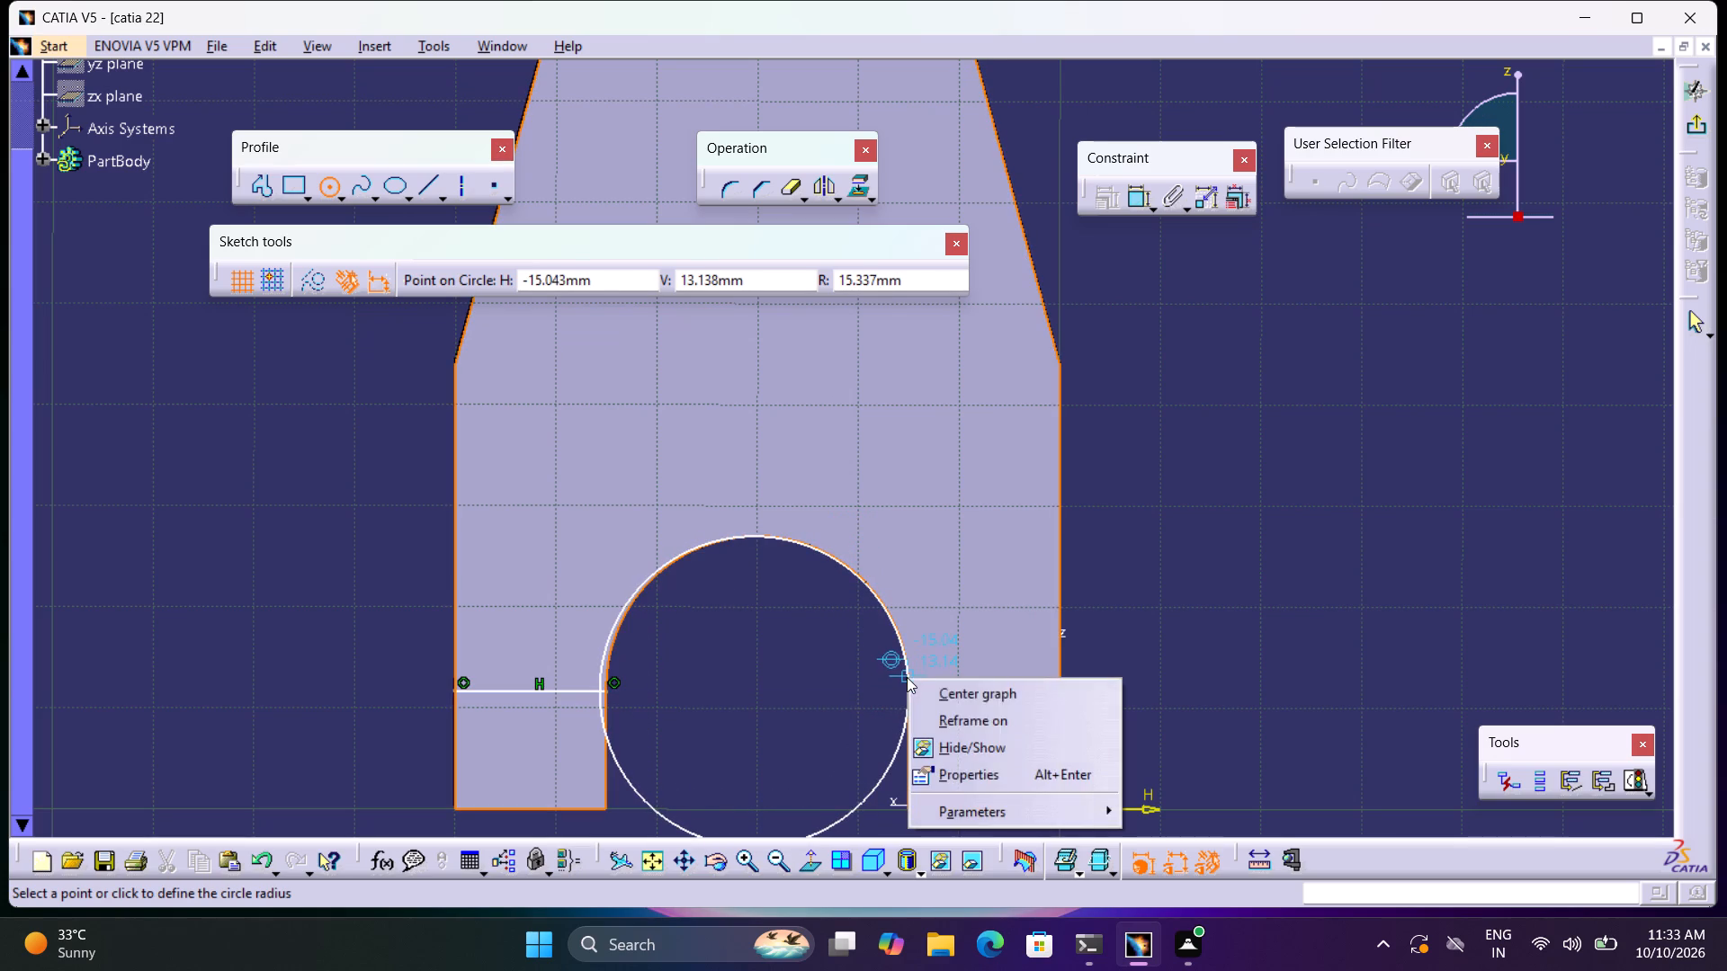
pyautogui.click(890, 646)
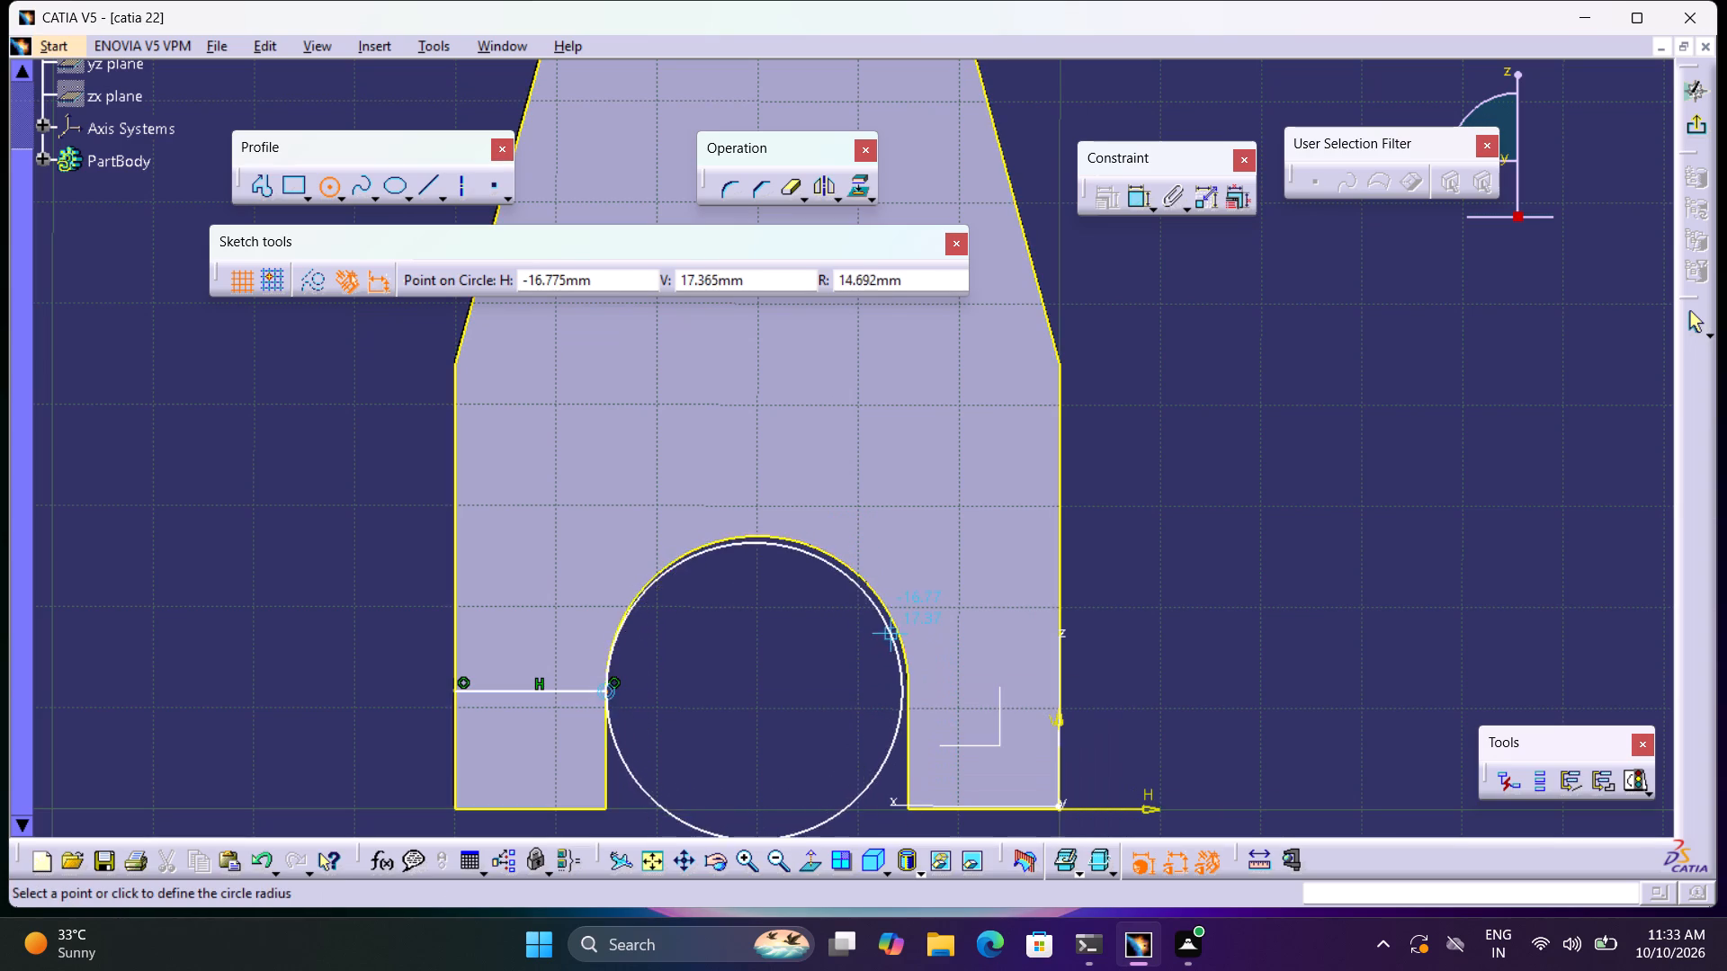
pyautogui.click(842, 635)
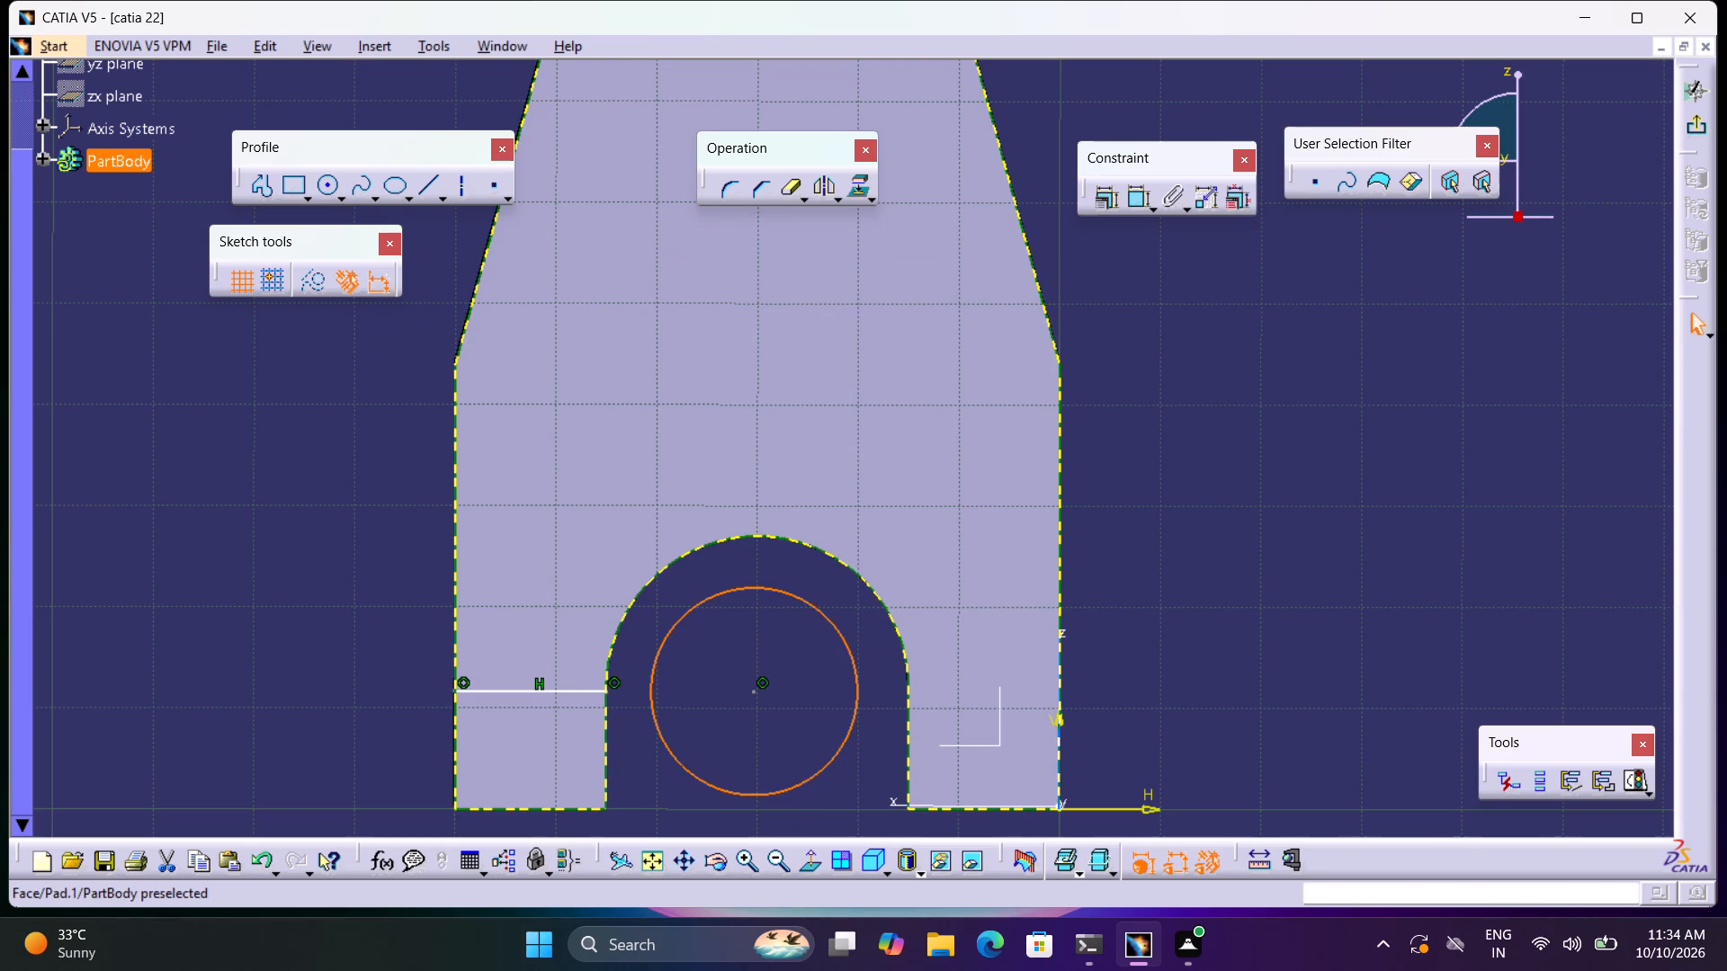
# Dimension the circle's radius and set it to 15 mm.
pyautogui.click(1145, 203)
pyautogui.click(1257, 489)
pyautogui.doubleClick(1258, 482)
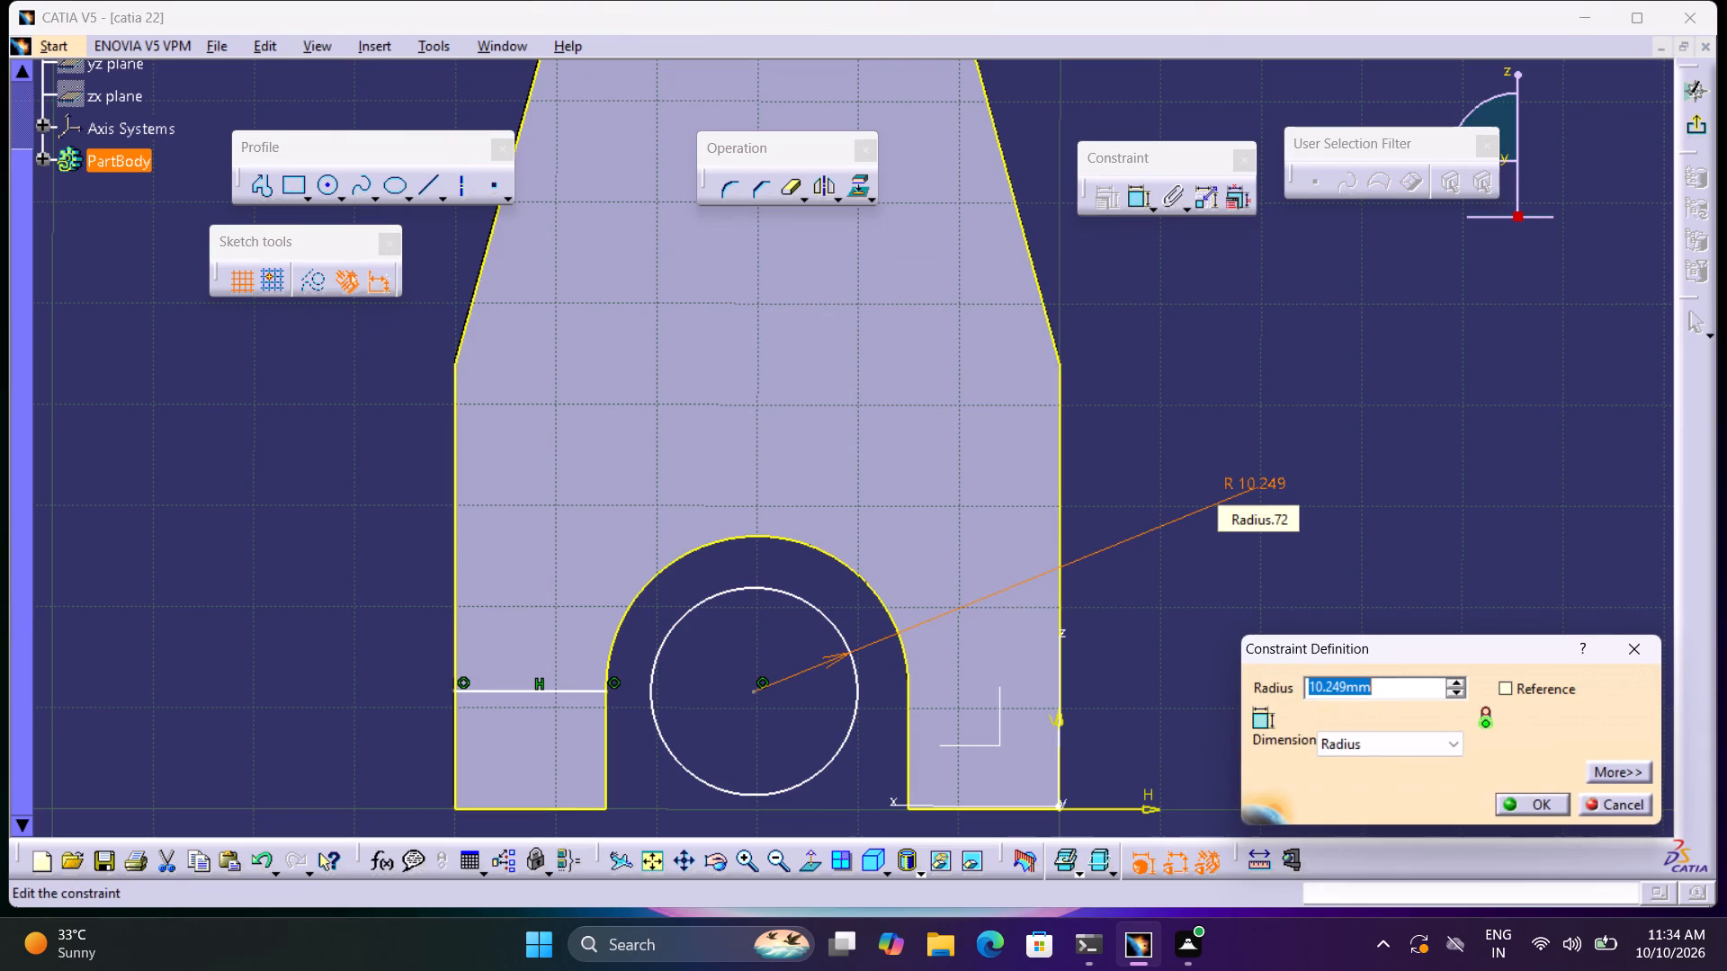
pyautogui.write('12')
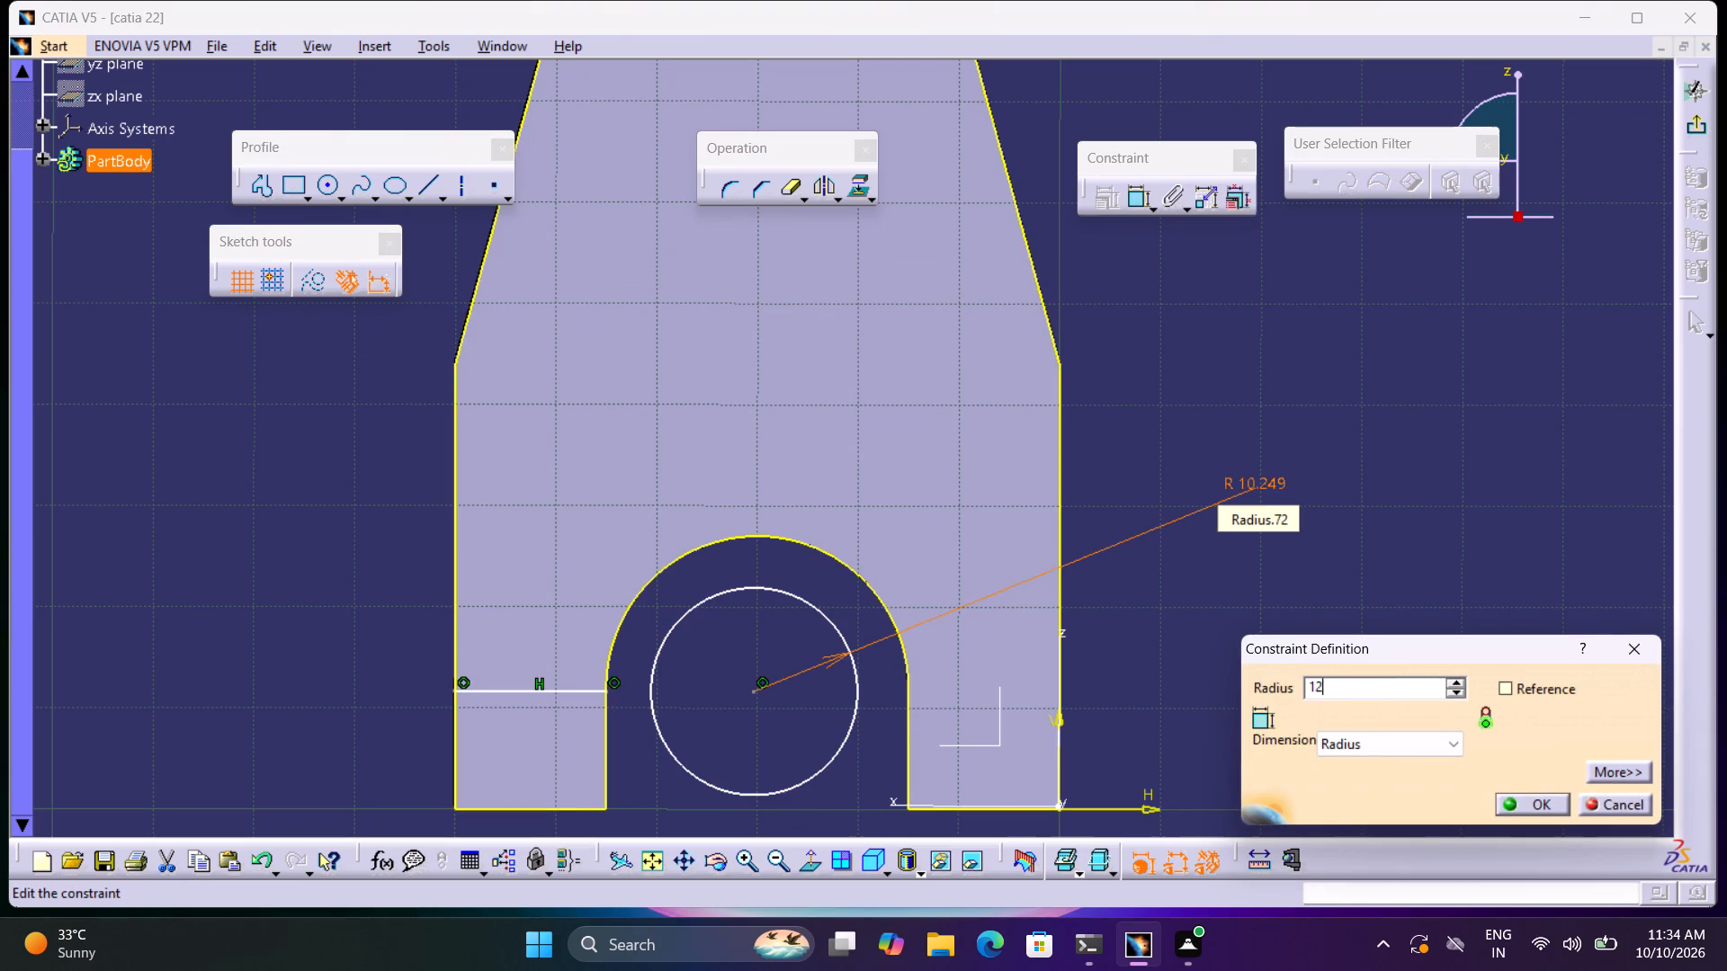
pyautogui.press('BackSpace')
pyautogui.press('5')
pyautogui.press('Return')
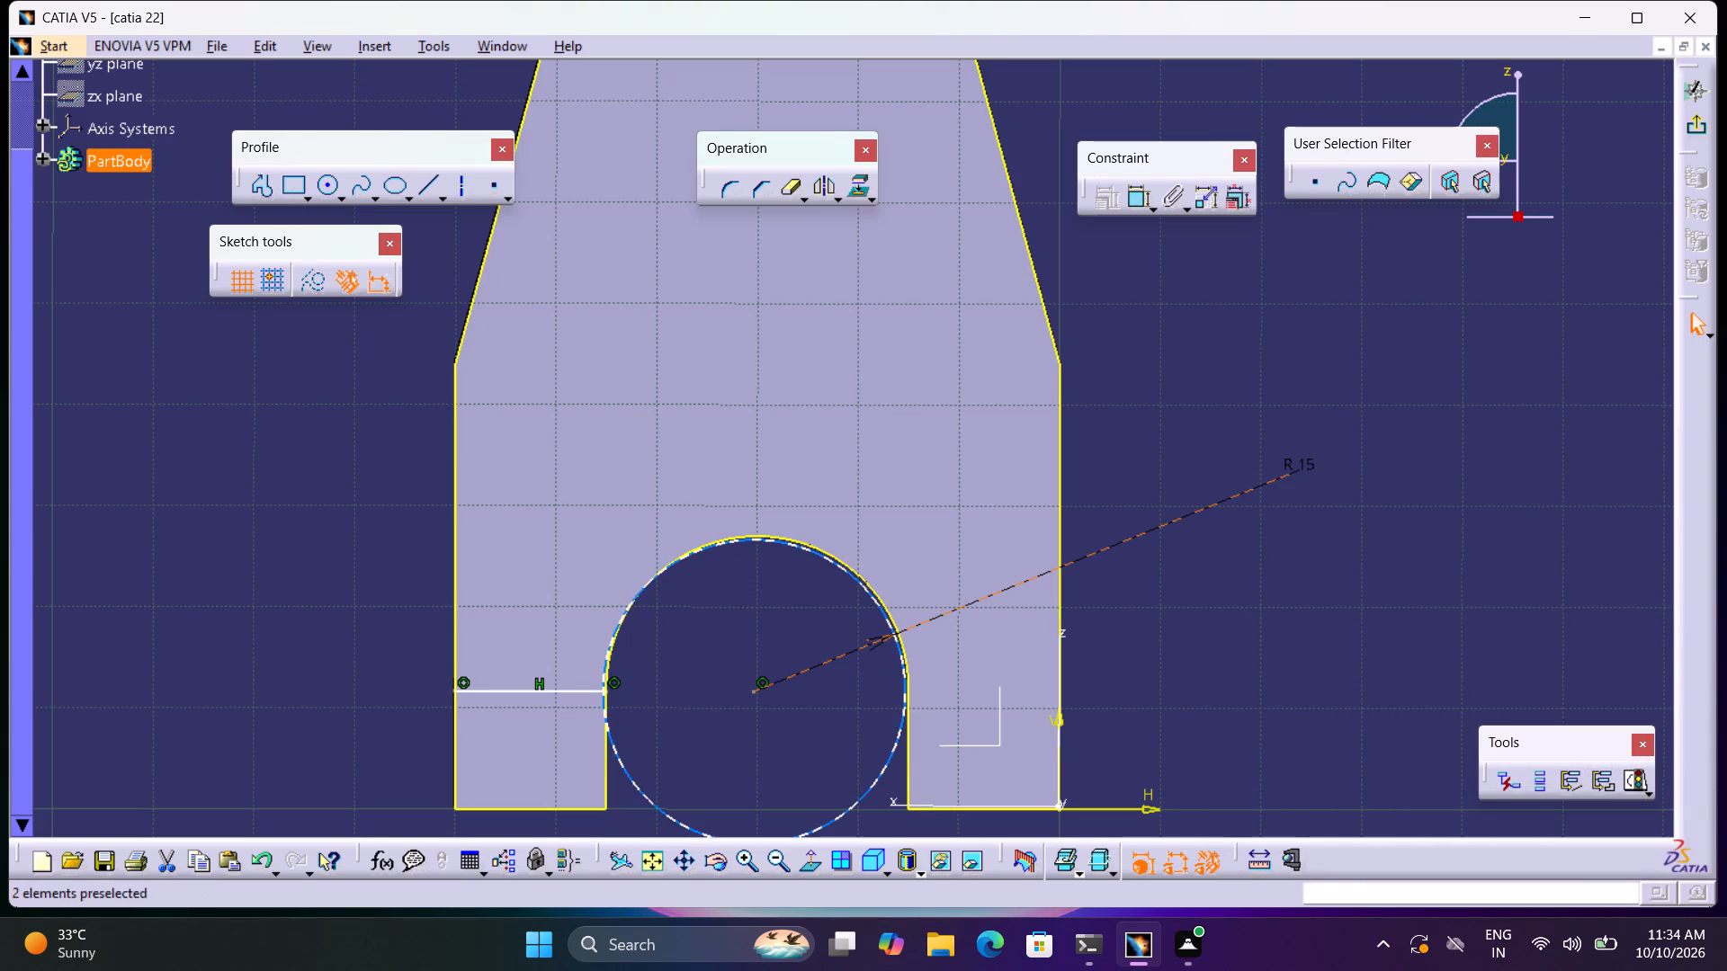
# Dimension the horizontal distance from the circle's centre to the vertical sketch axis and set it to 30 mm.
pyautogui.click(1136, 202)
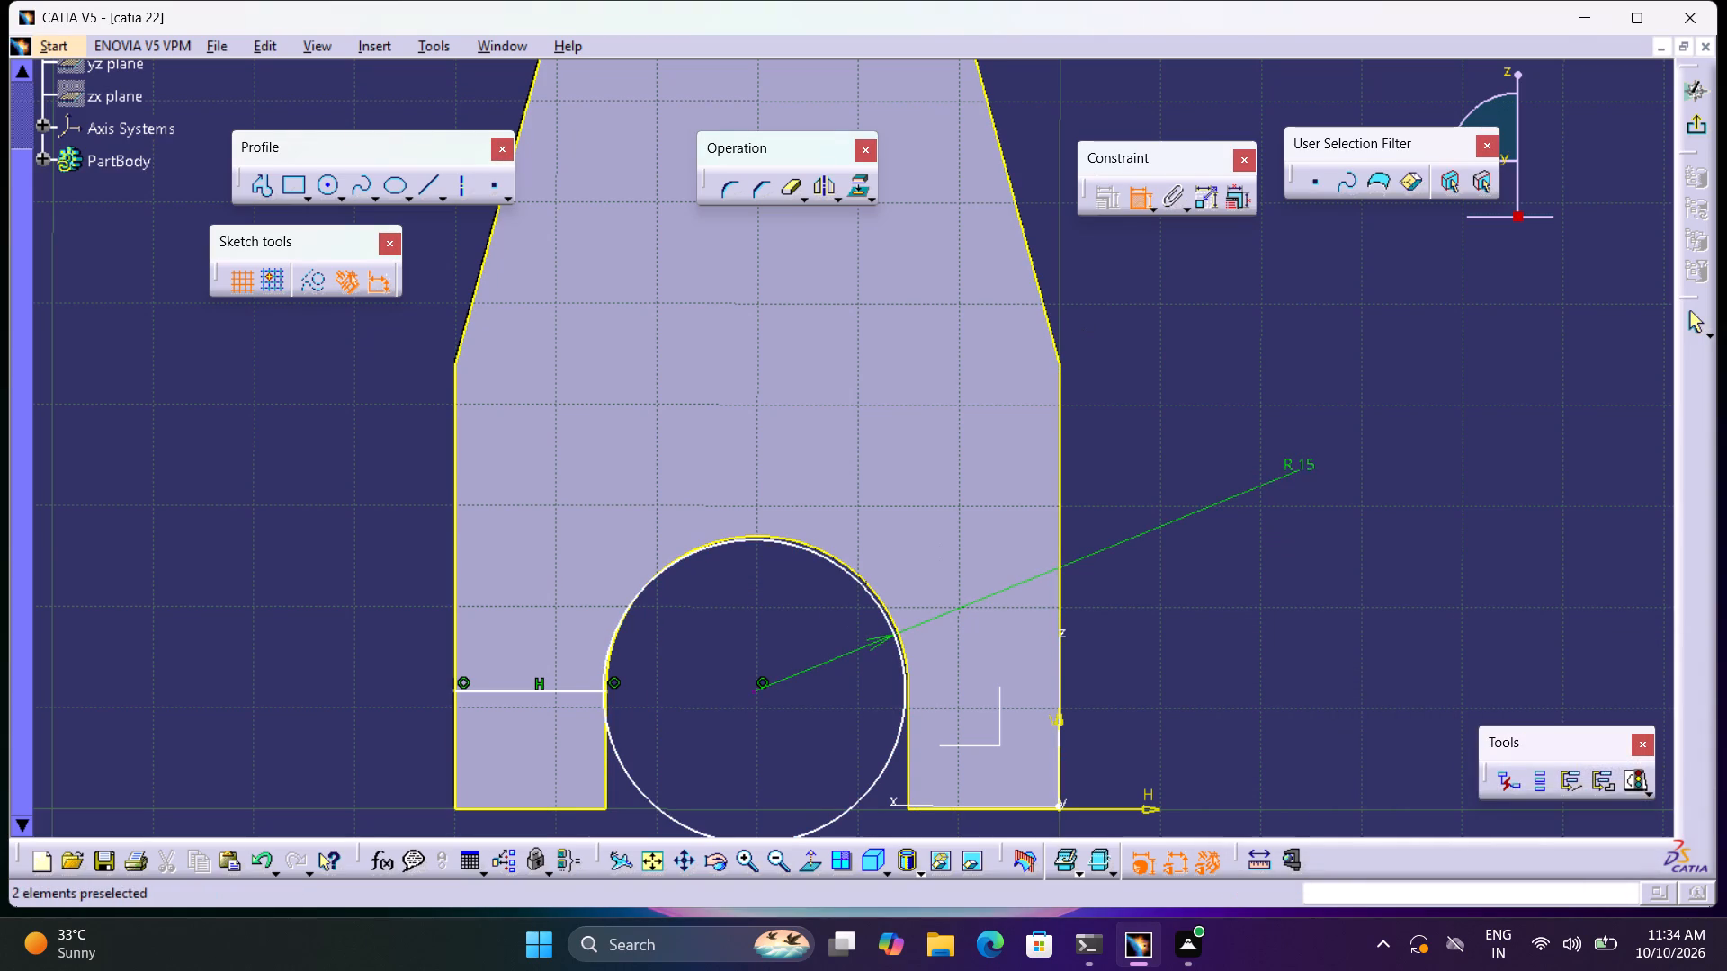
pyautogui.click(754, 688)
pyautogui.click(1059, 735)
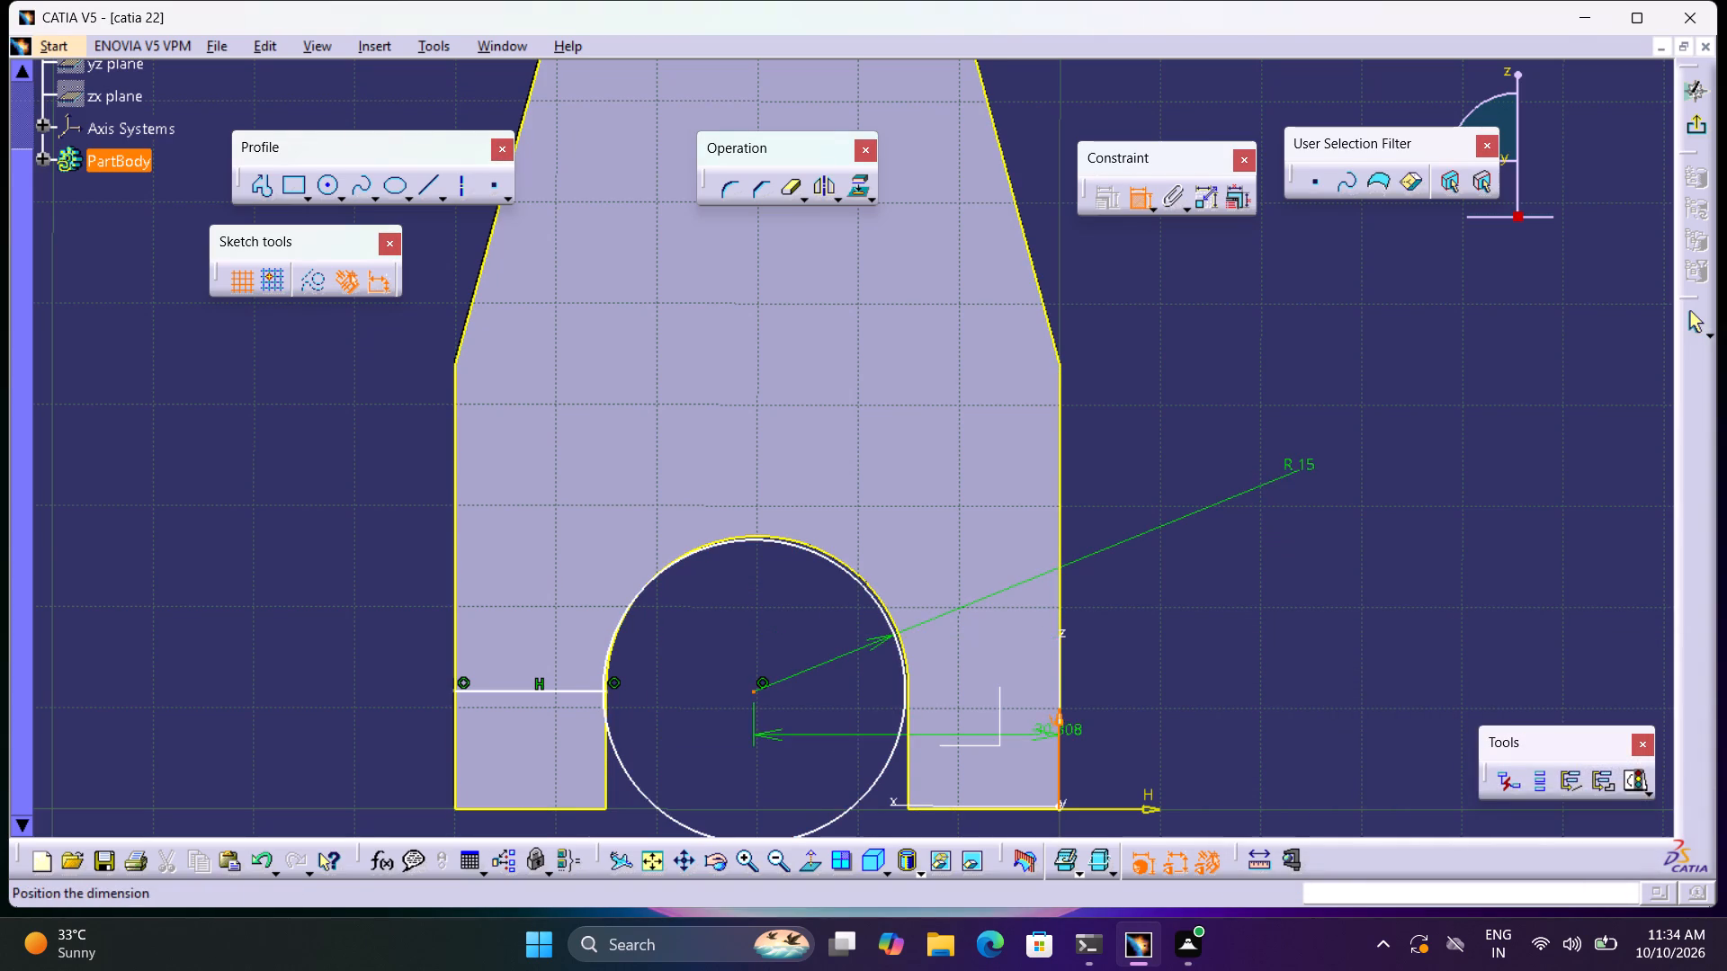
pyautogui.moveTo(1066, 734); pyautogui.dragTo(1018, 539, button='middle')
pyautogui.click(944, 710)
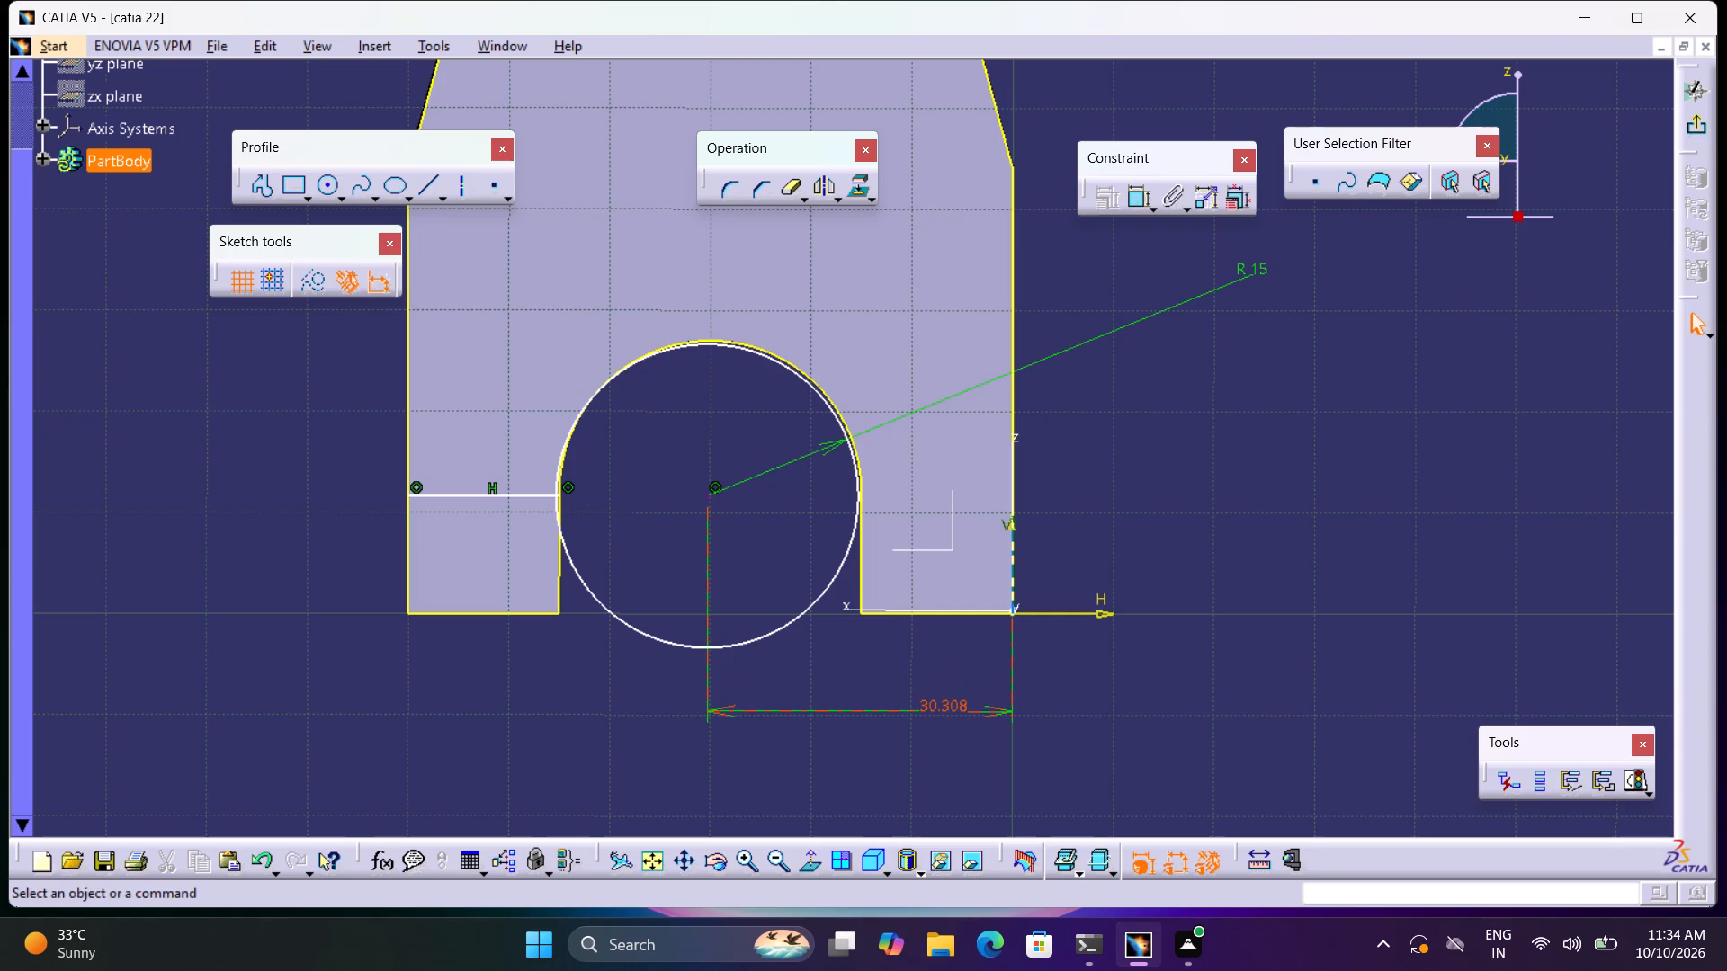
pyautogui.doubleClick(959, 697)
pyautogui.write('30')
pyautogui.press('Return')
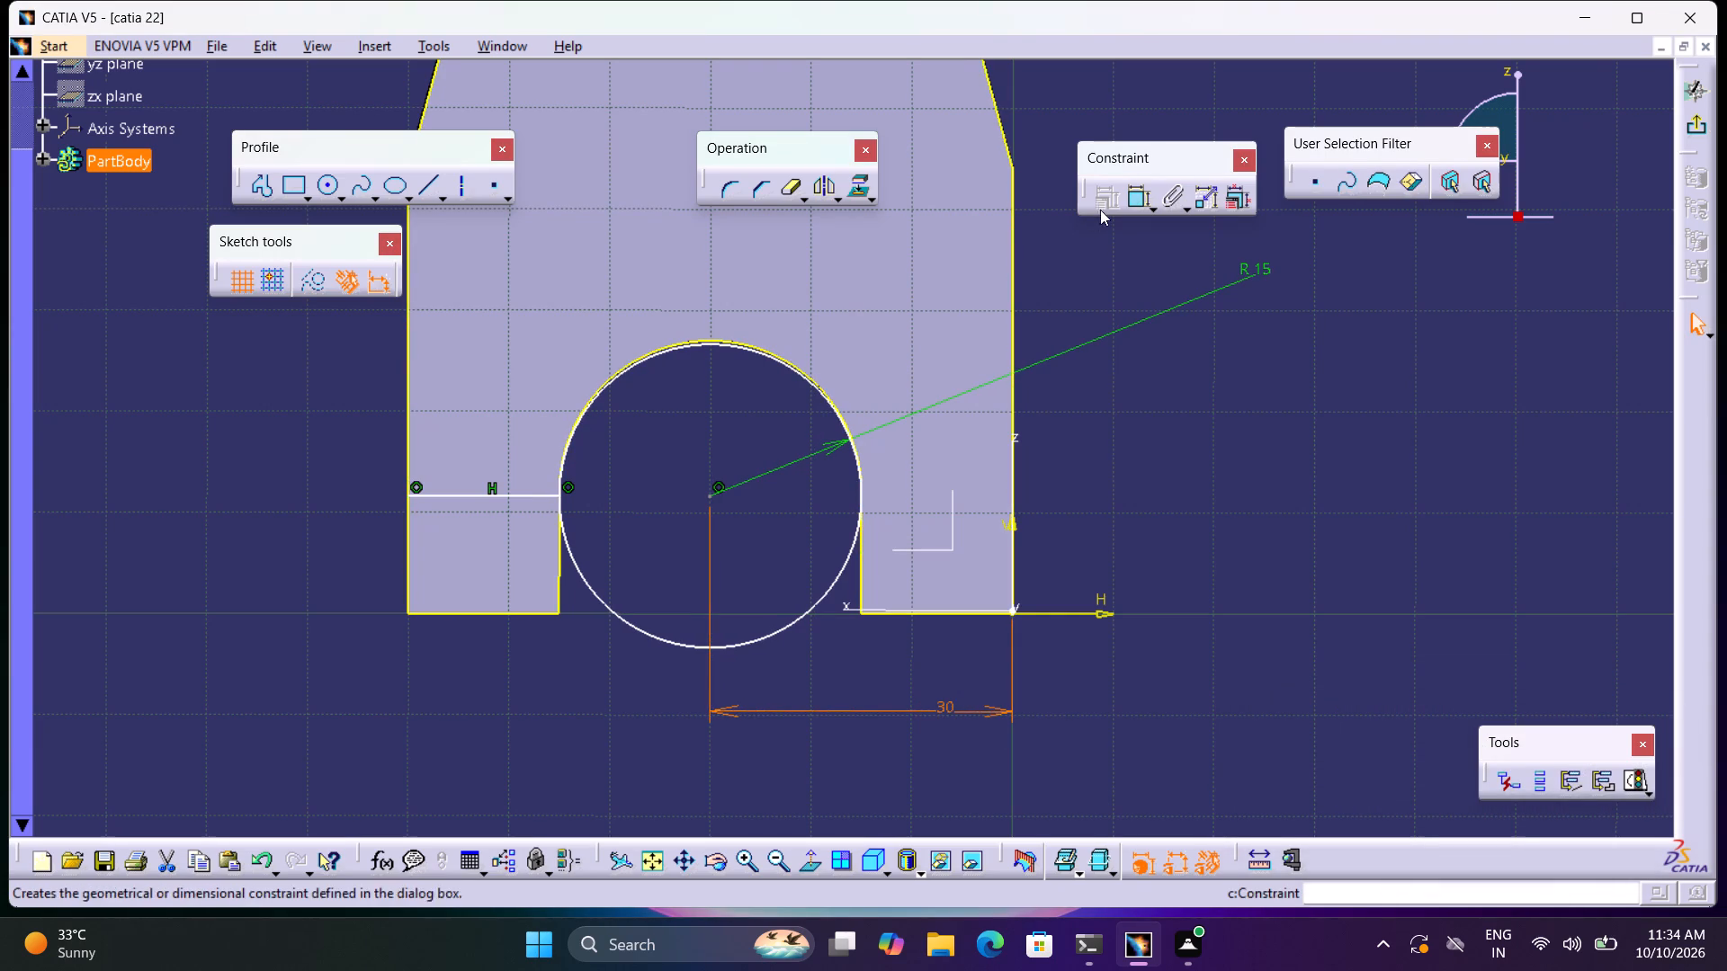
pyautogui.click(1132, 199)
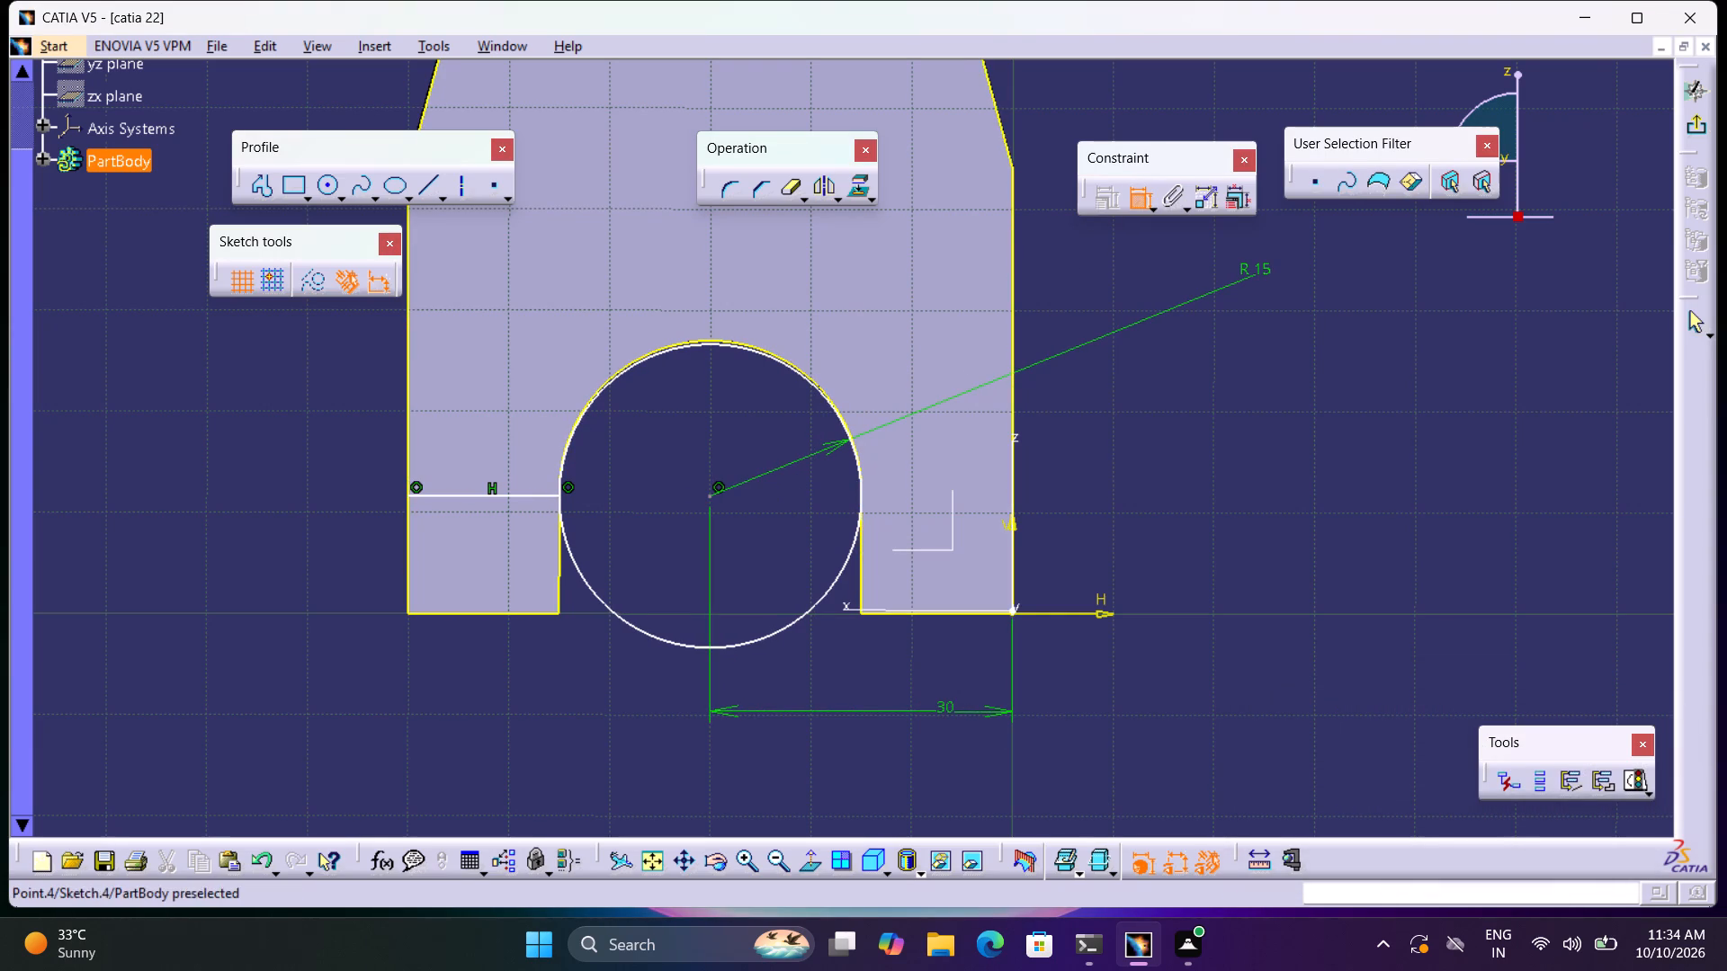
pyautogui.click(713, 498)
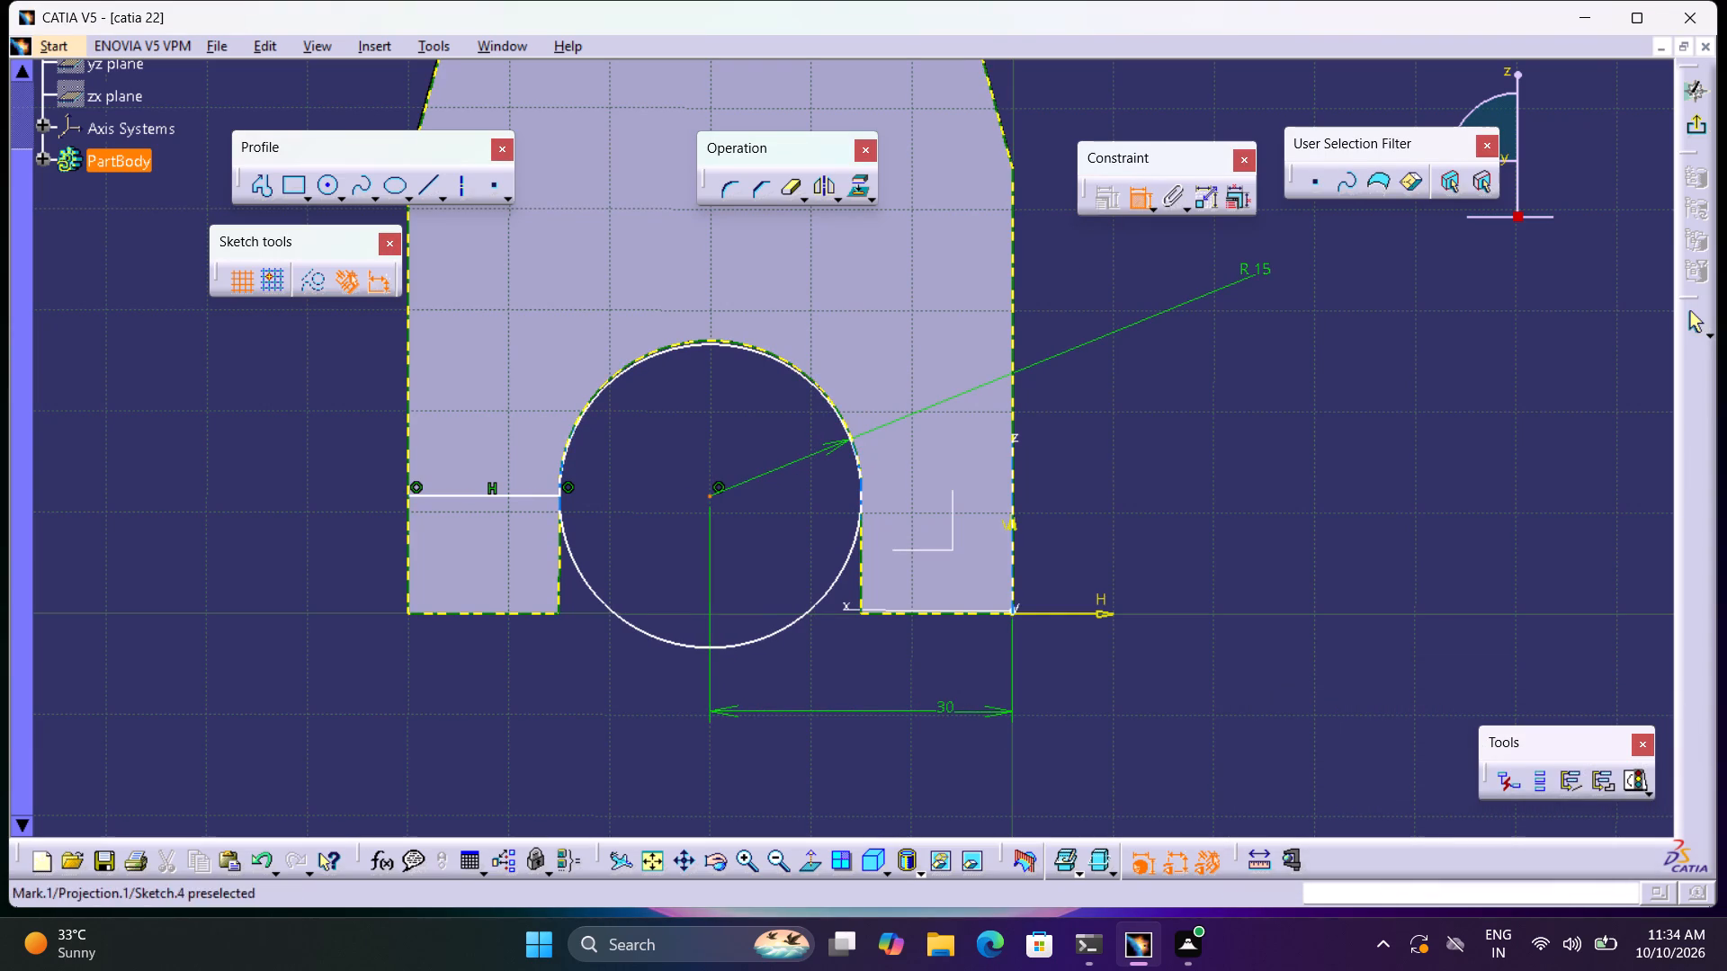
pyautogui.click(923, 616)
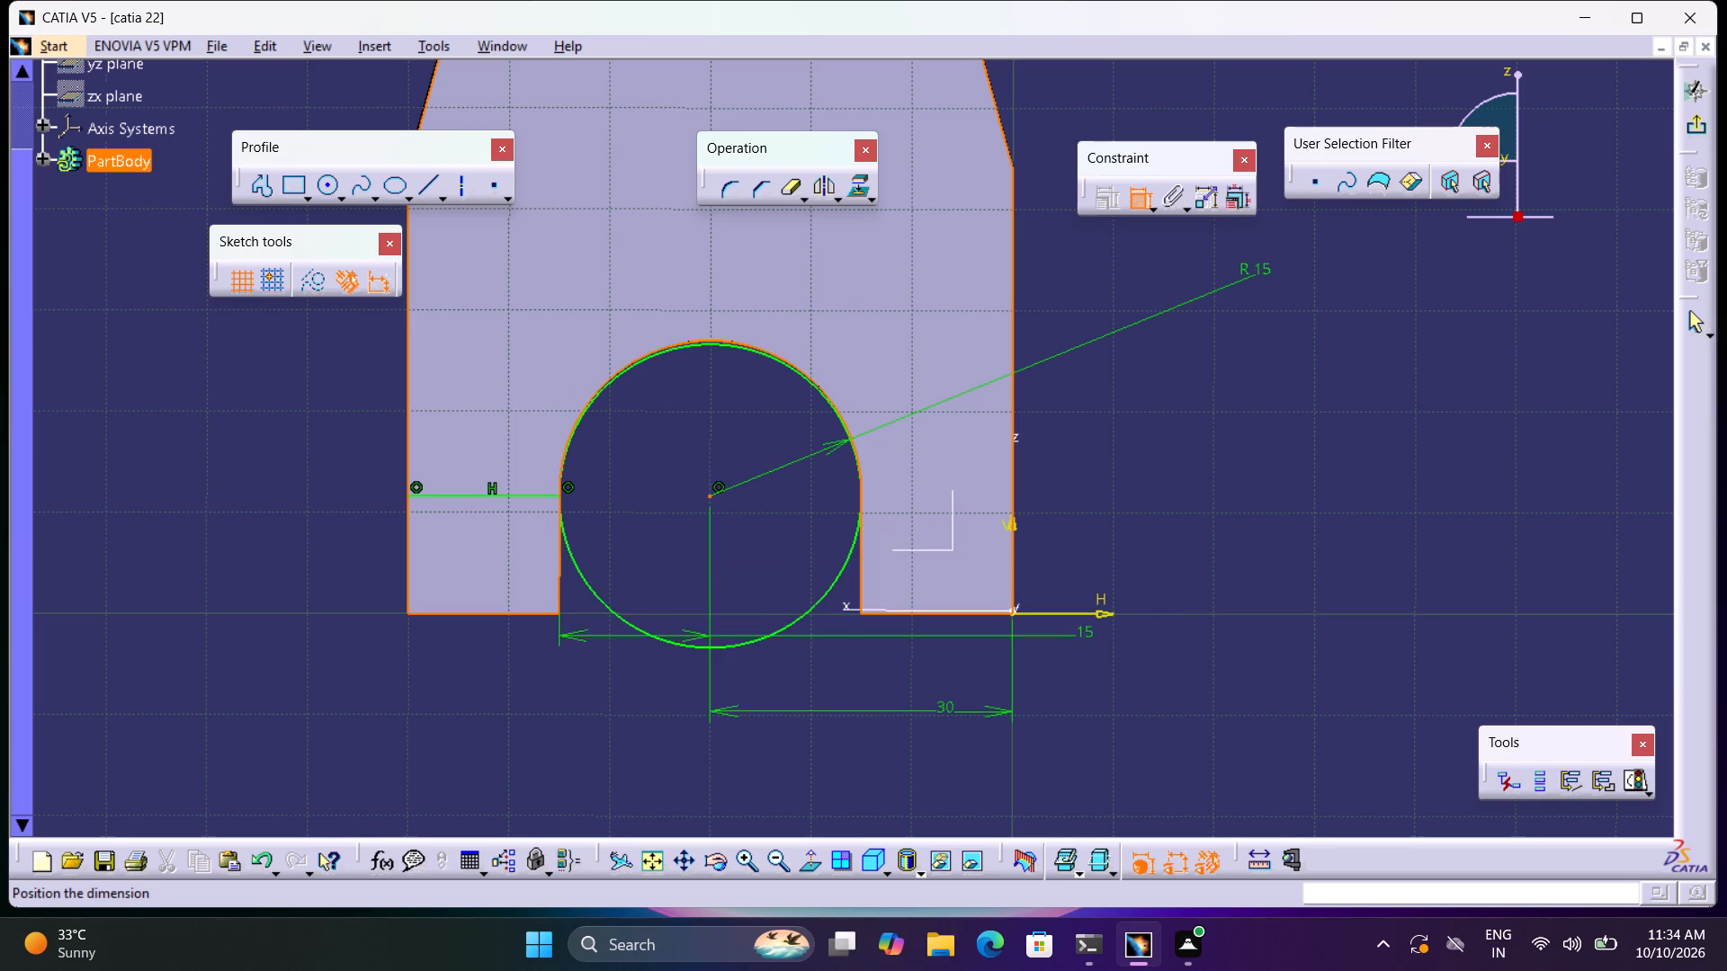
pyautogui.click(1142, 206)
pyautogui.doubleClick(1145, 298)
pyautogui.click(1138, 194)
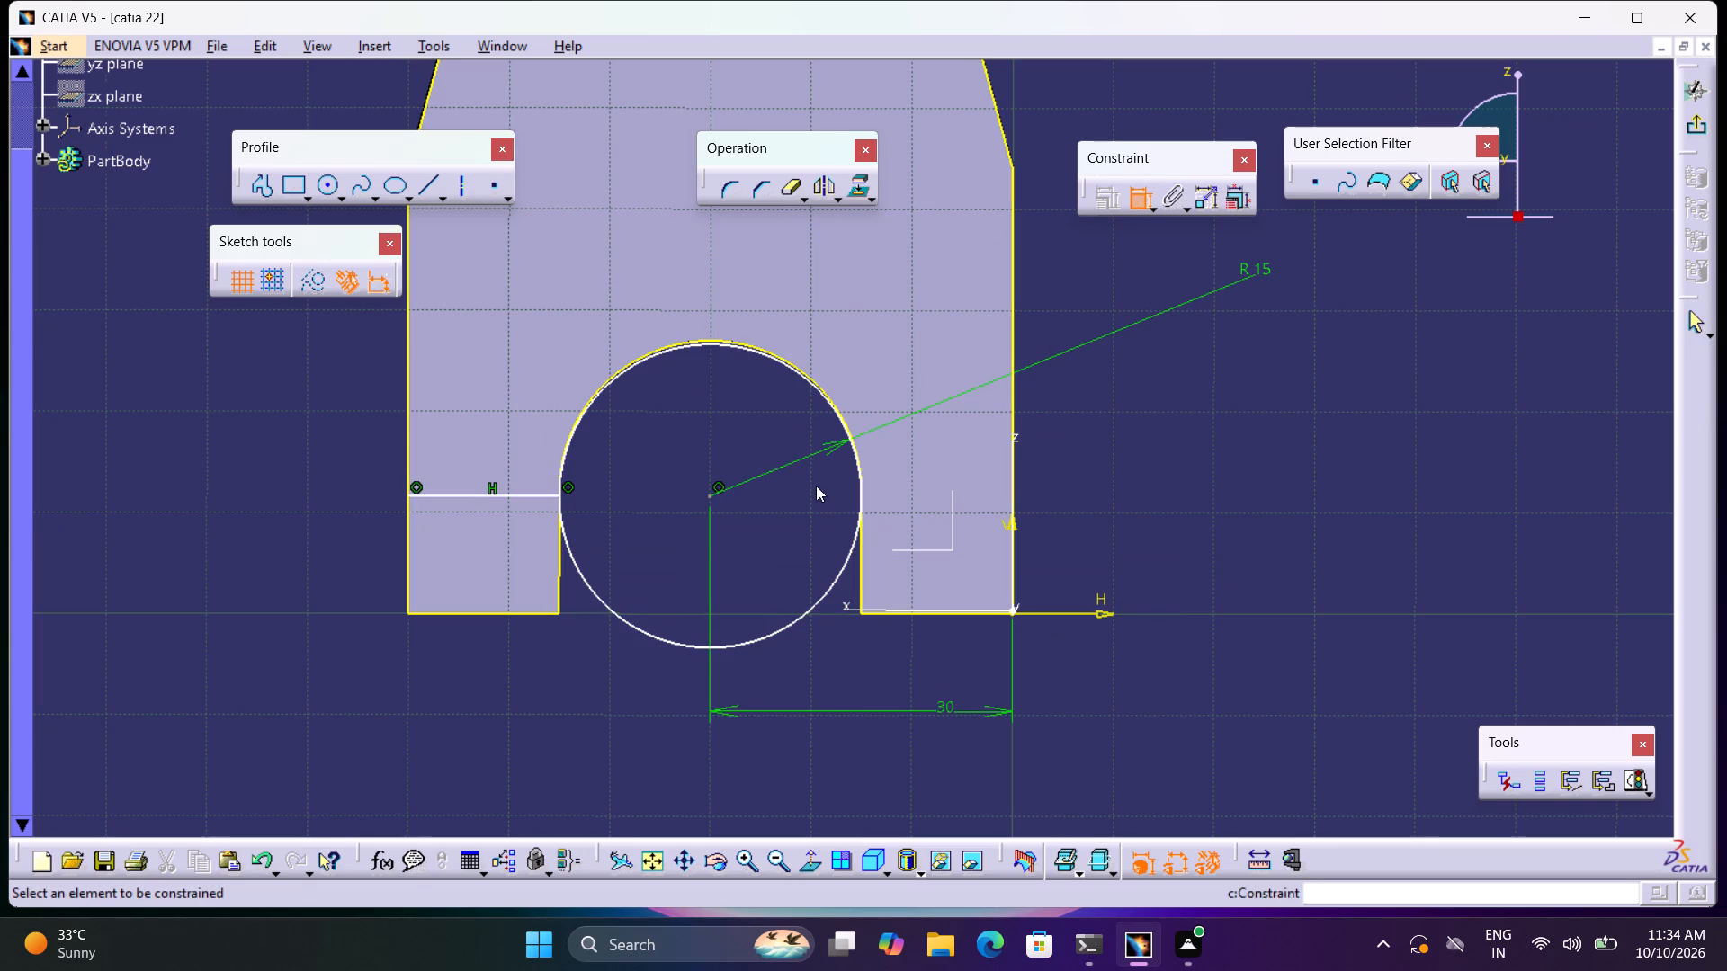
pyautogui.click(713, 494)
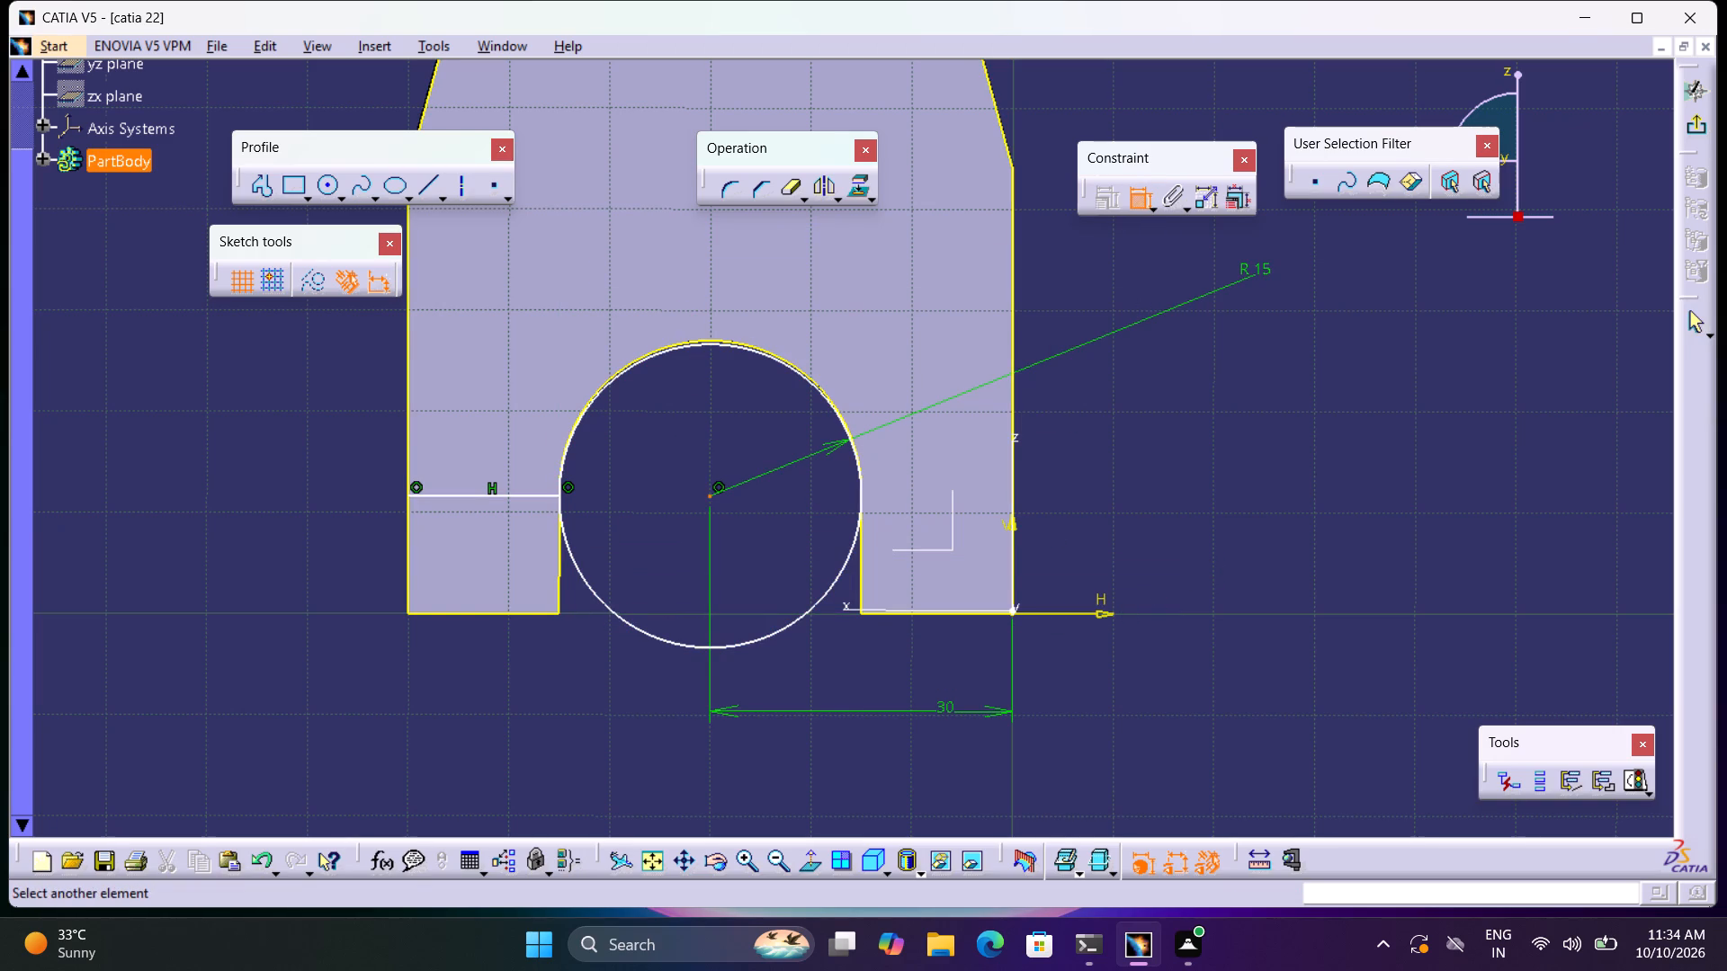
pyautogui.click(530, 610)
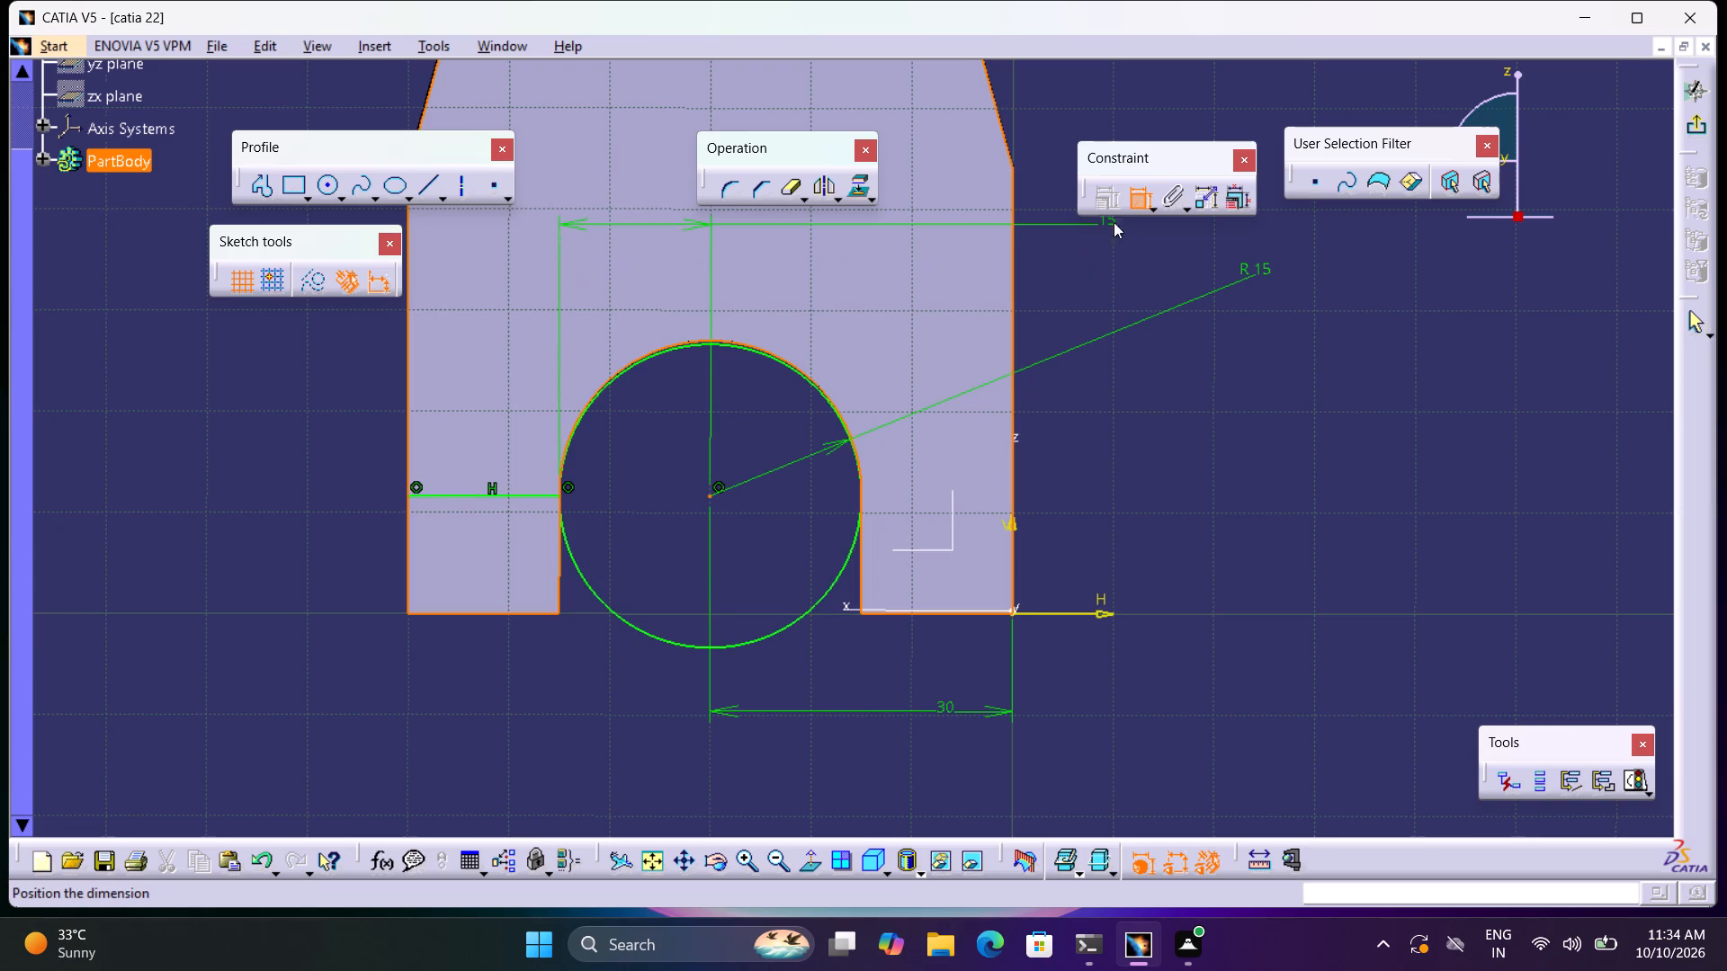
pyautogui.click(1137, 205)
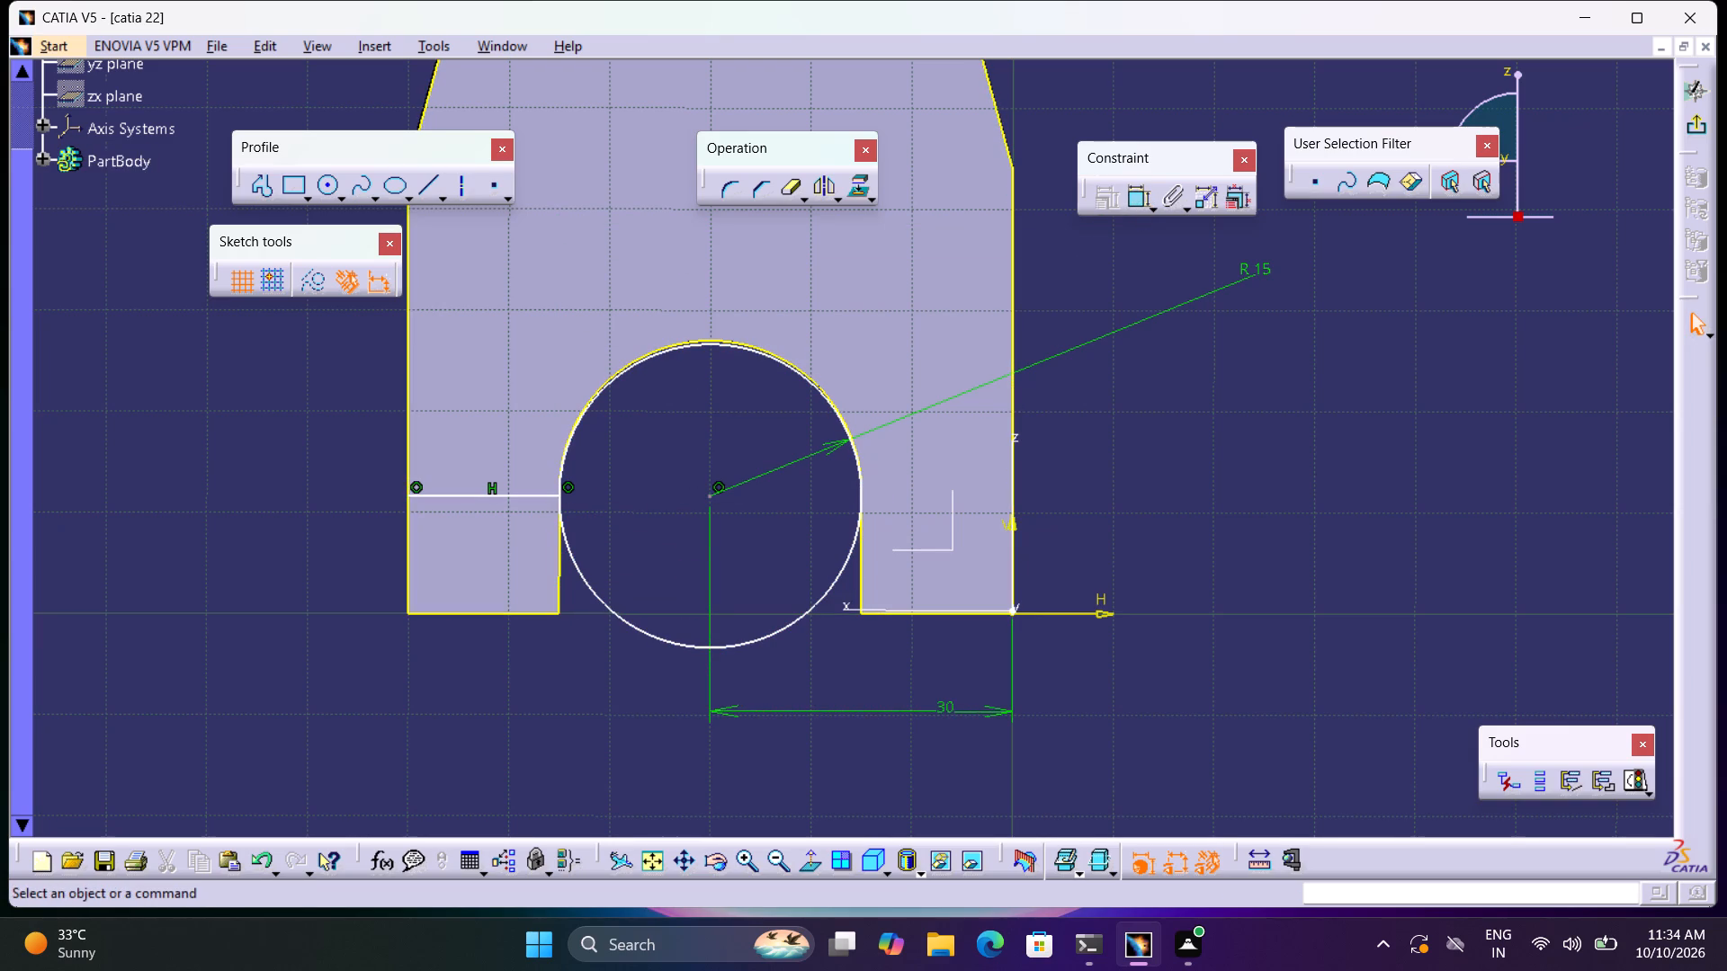
# Move the 15 mm line and the circle to V about 12 mm, matching the circle to the arch's curve.
pyautogui.click(746, 345)
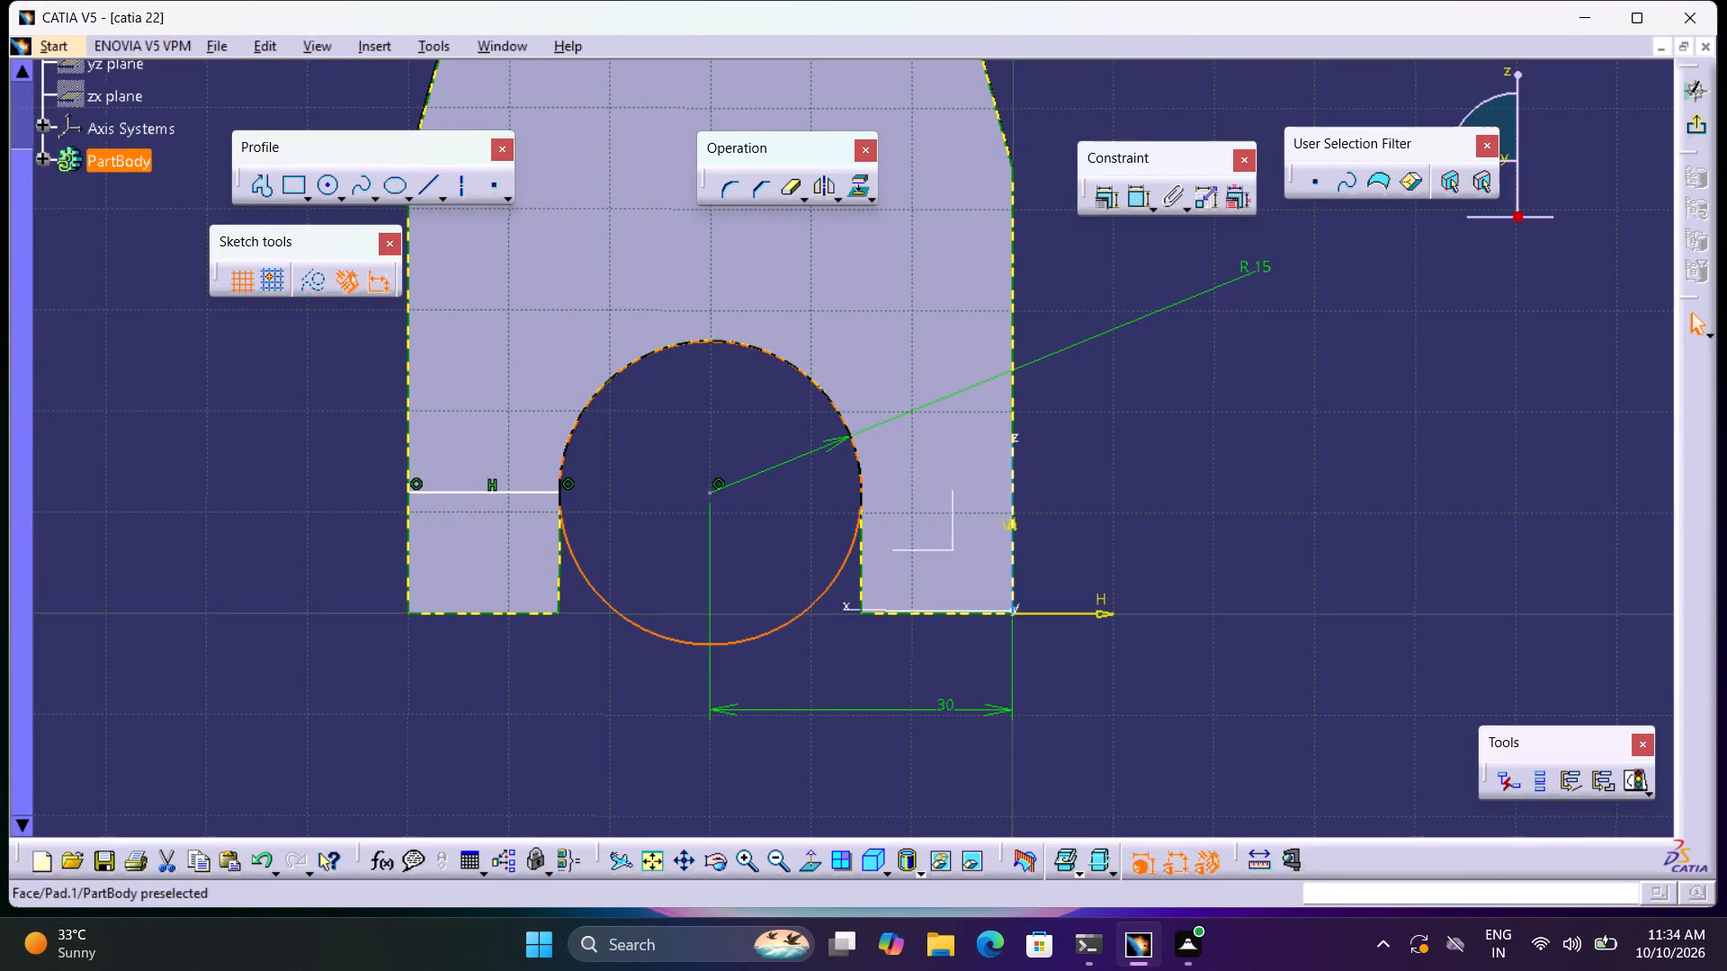
pyautogui.moveTo(502, 496); pyautogui.dragTo(498, 467)
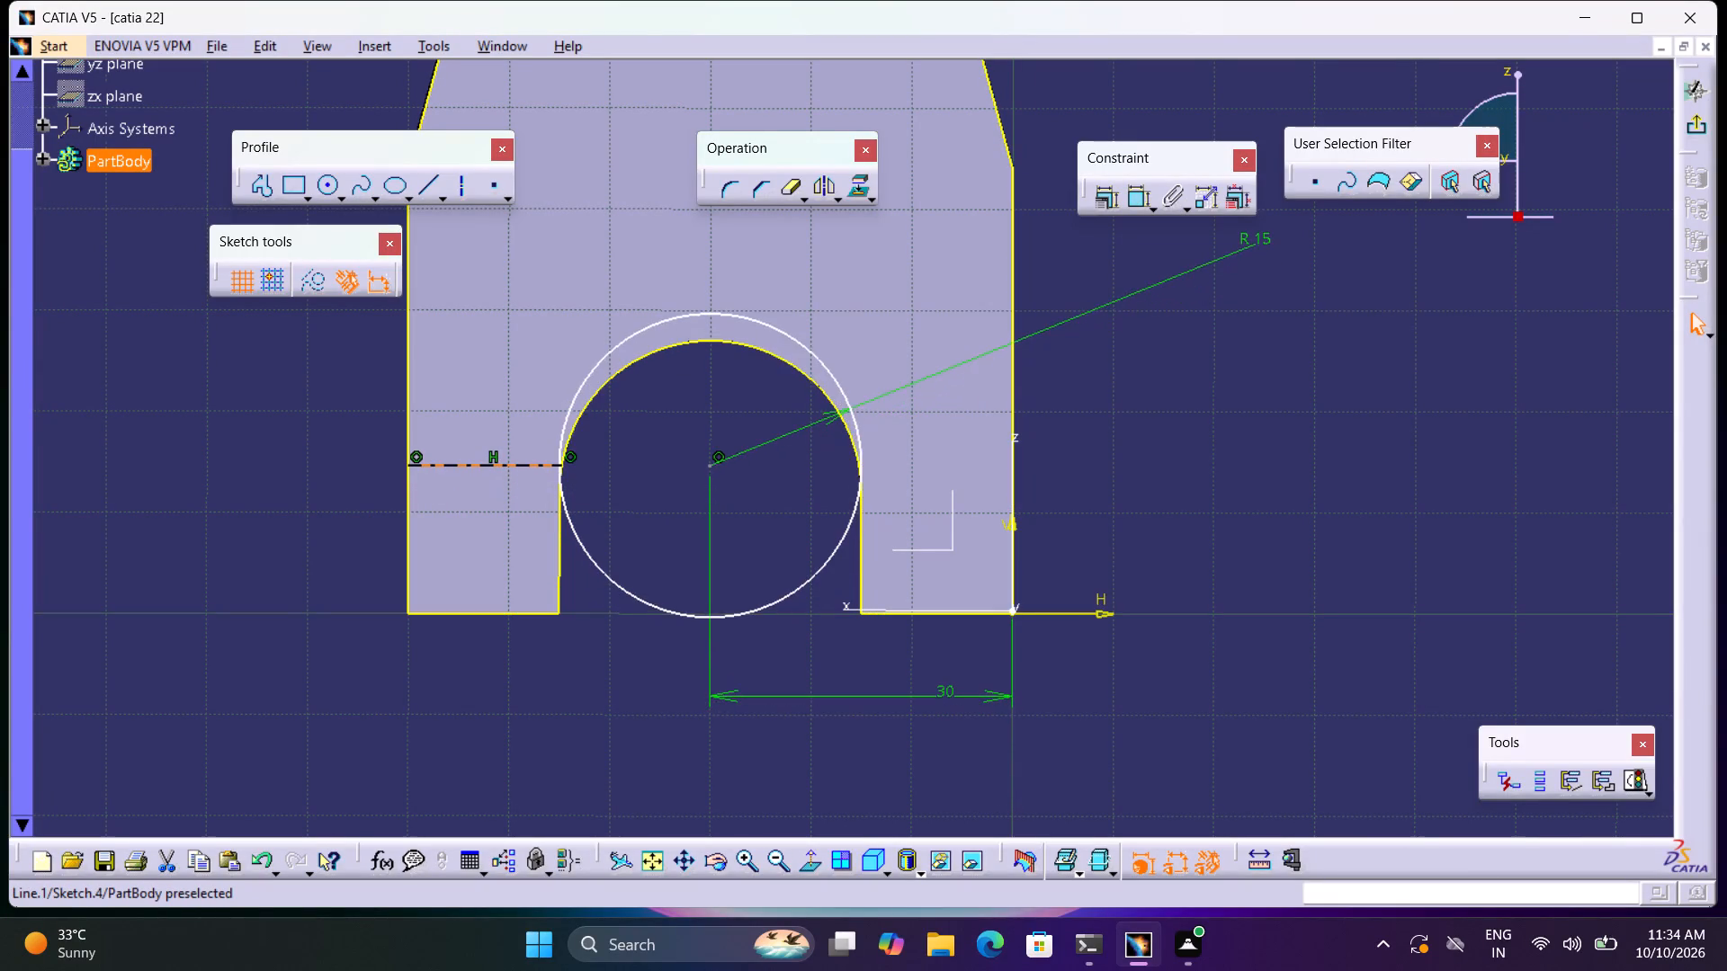
pyautogui.moveTo(498, 467); pyautogui.dragTo(520, 492)
# Quick Trim the circle's lower portion, keeping the upper arc along the arch opening.
pyautogui.click(795, 183)
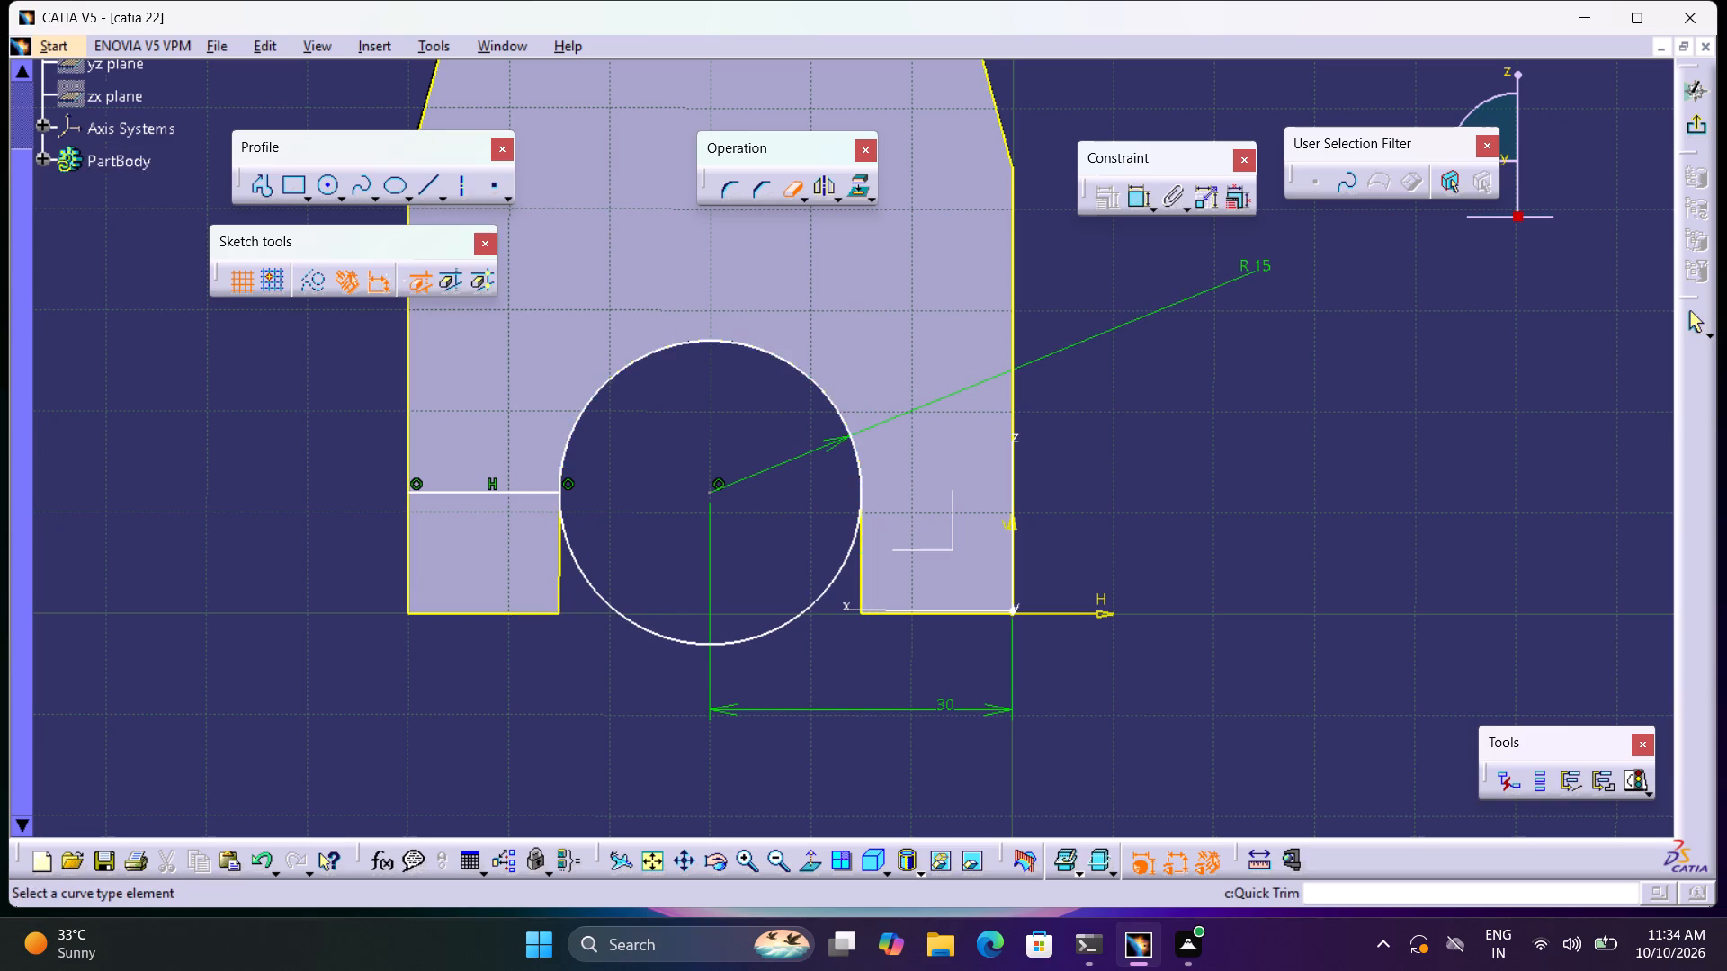
pyautogui.click(850, 555)
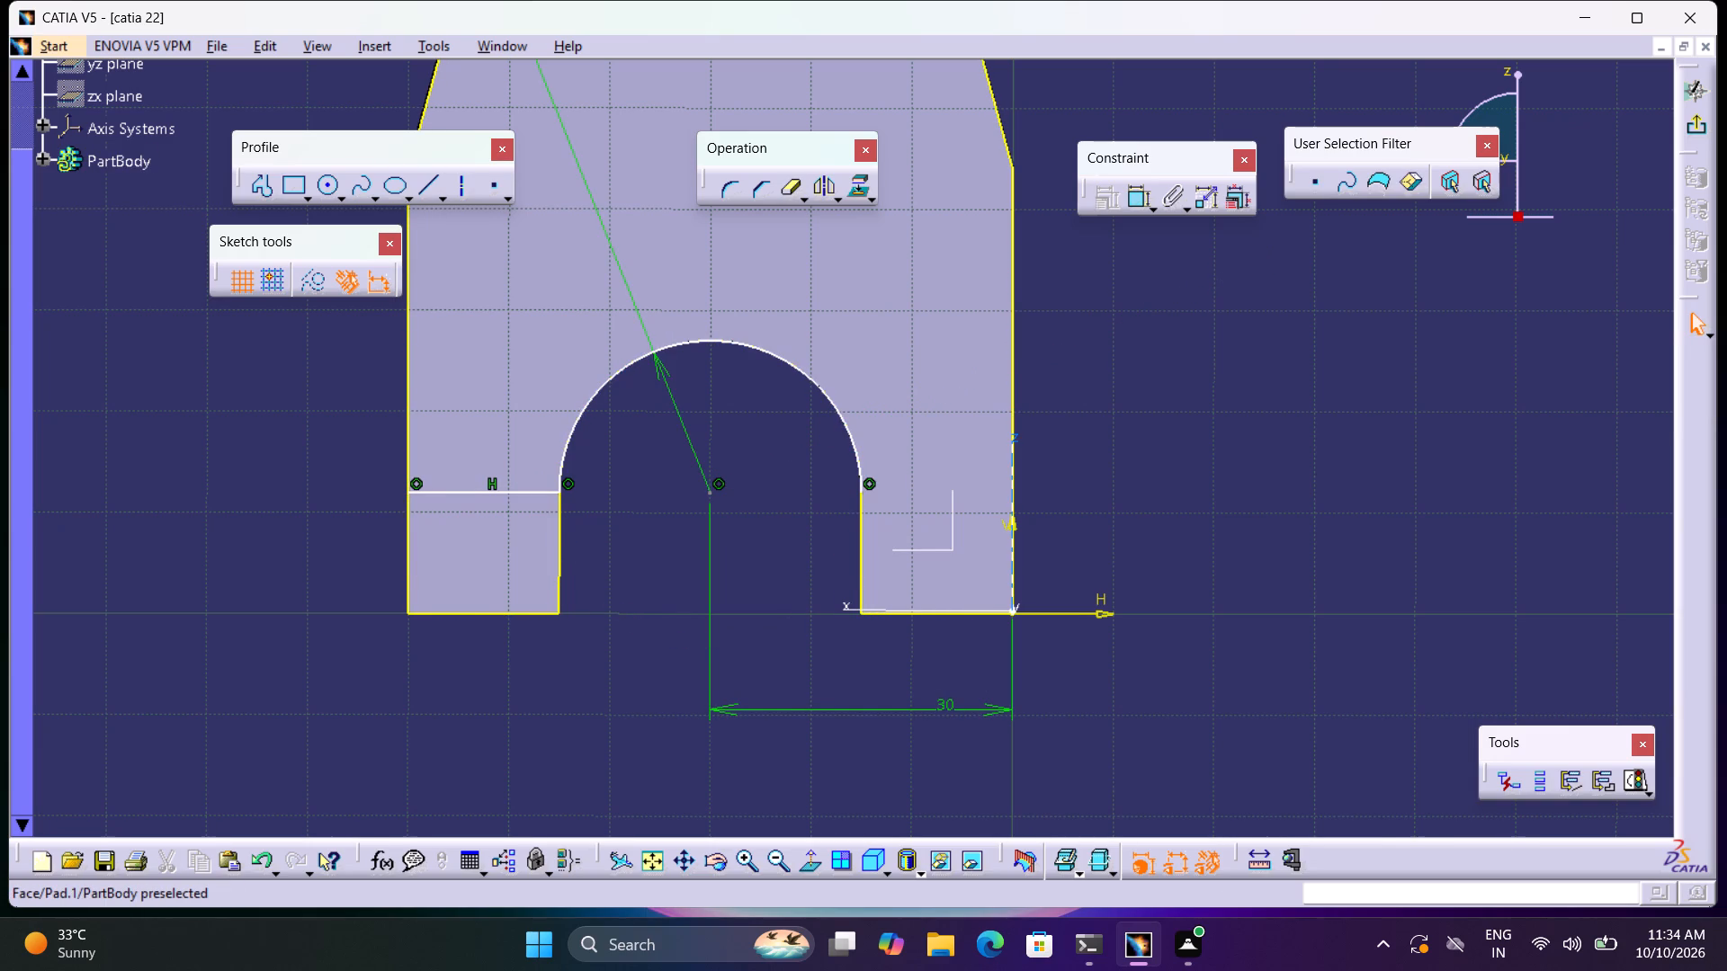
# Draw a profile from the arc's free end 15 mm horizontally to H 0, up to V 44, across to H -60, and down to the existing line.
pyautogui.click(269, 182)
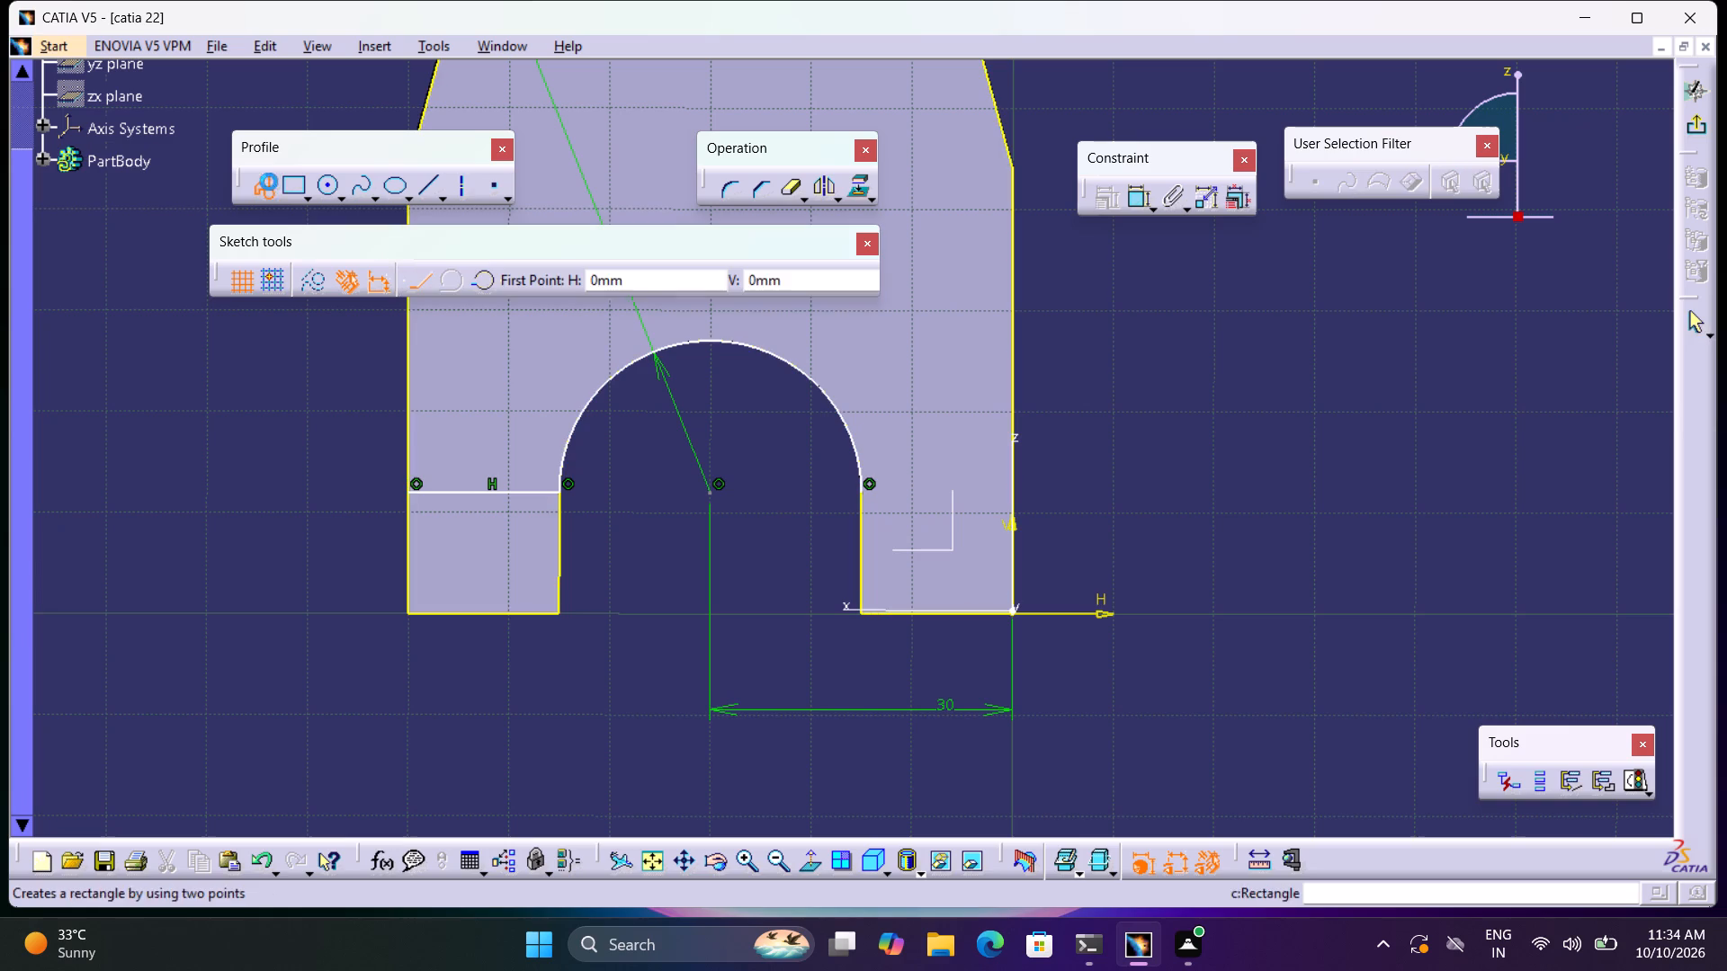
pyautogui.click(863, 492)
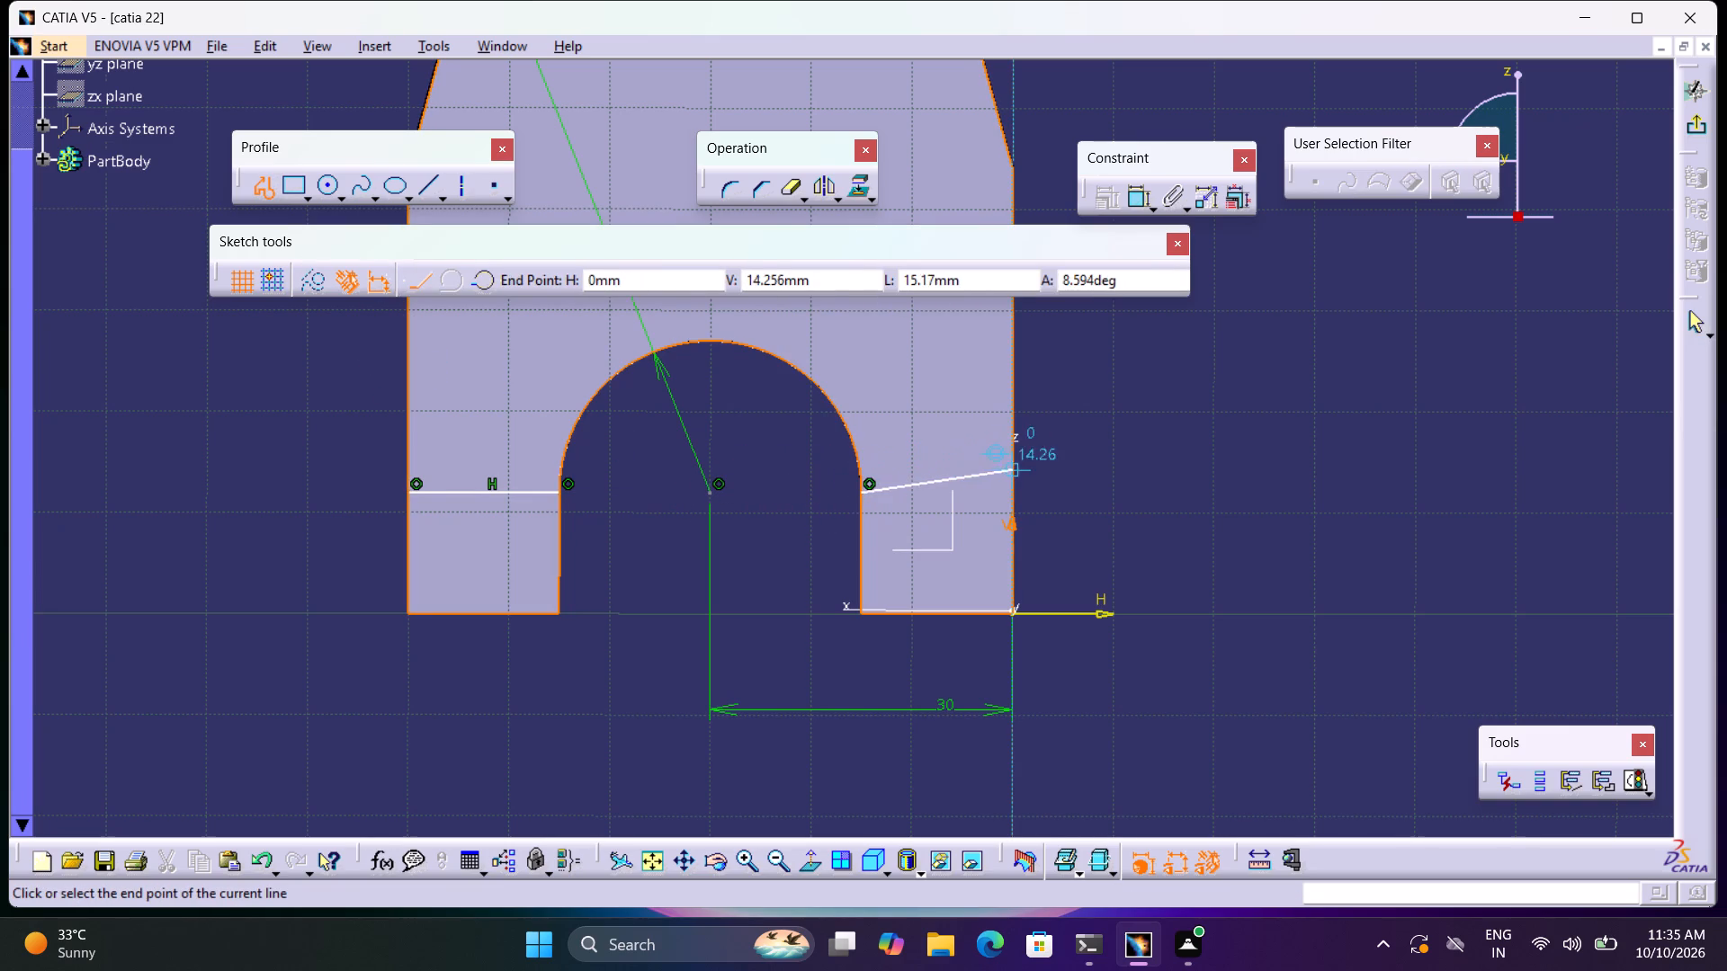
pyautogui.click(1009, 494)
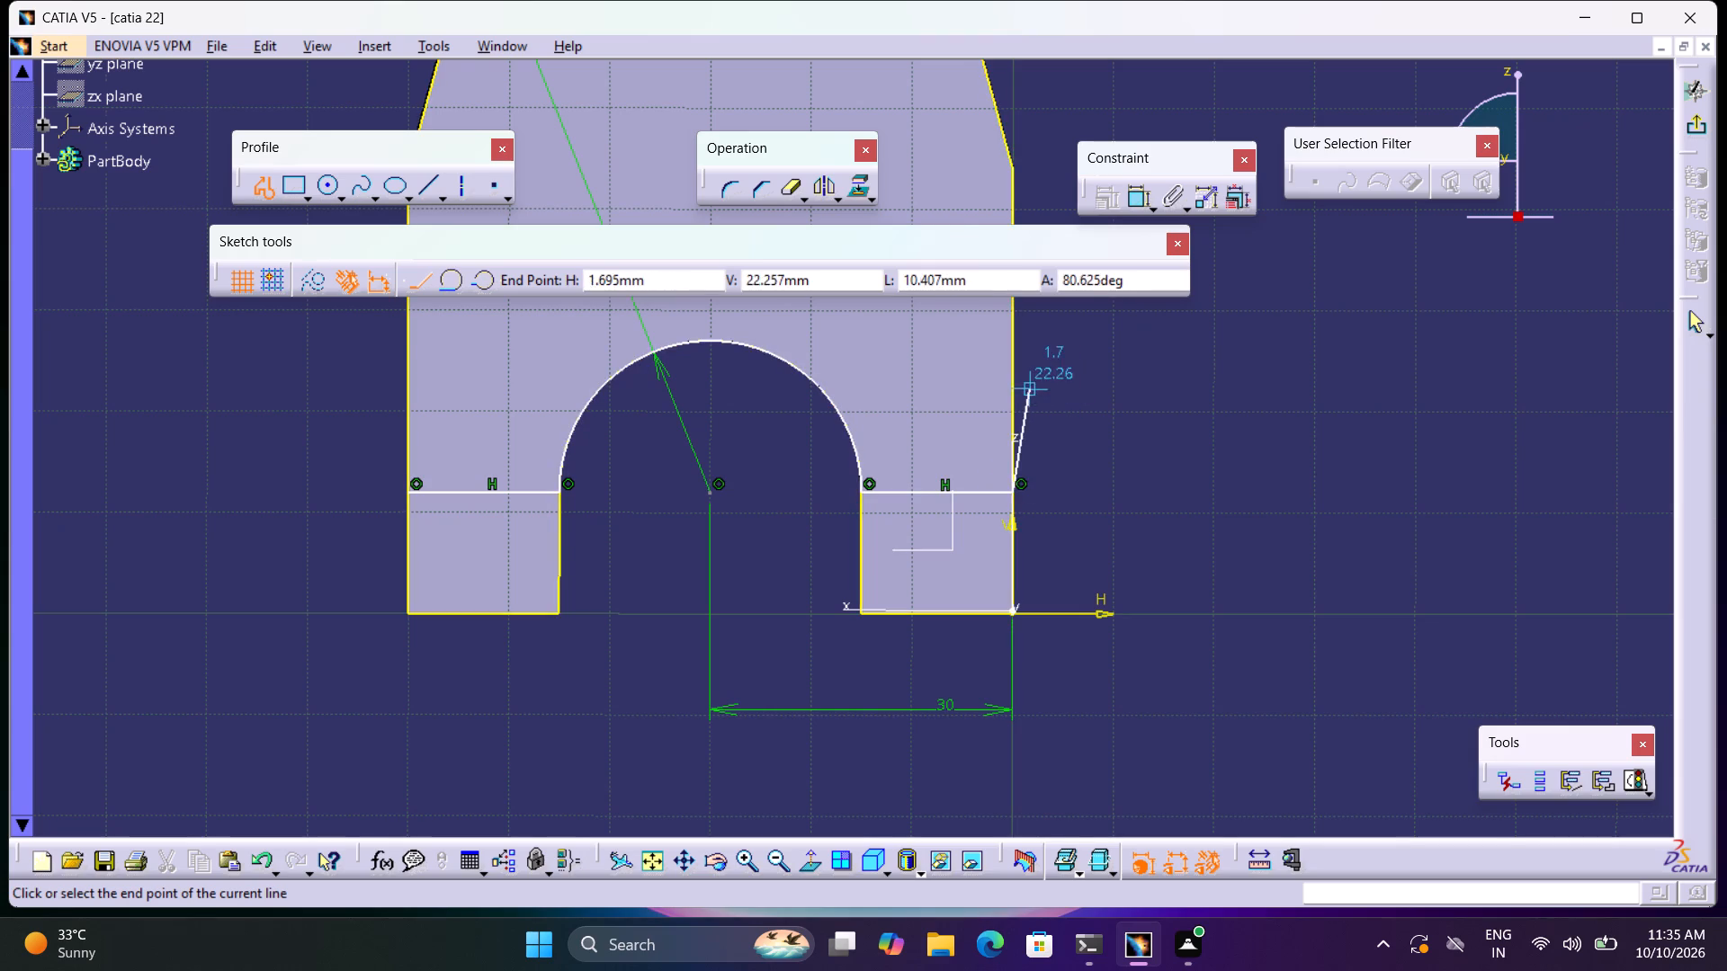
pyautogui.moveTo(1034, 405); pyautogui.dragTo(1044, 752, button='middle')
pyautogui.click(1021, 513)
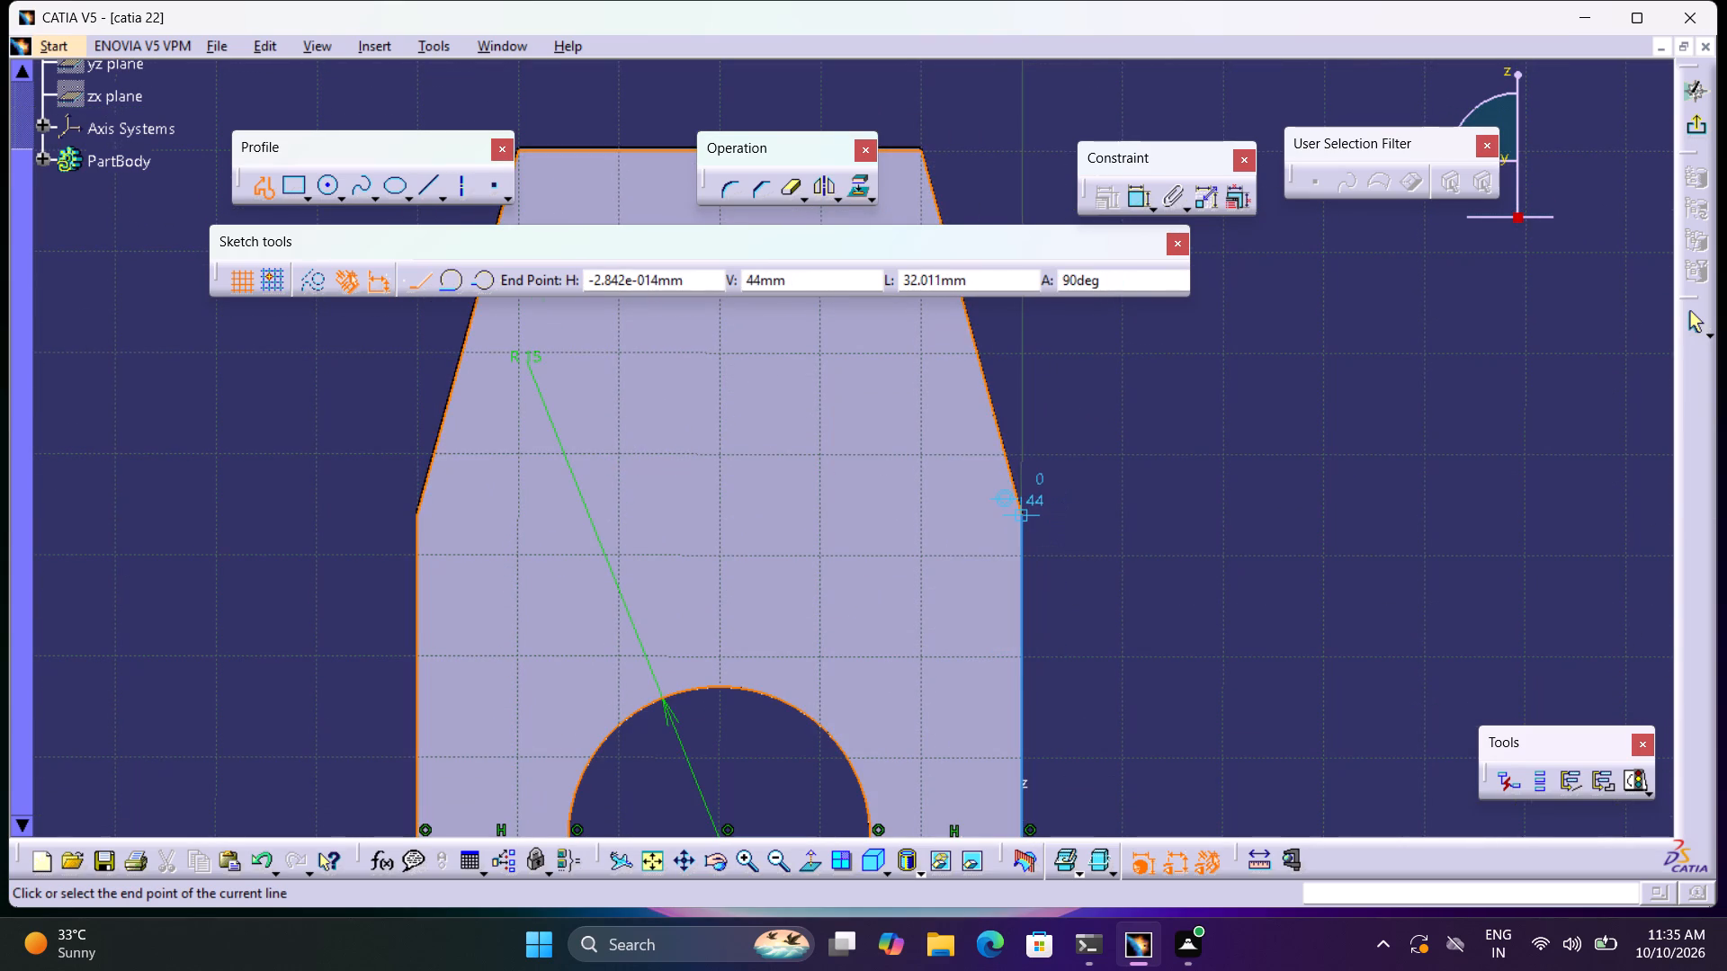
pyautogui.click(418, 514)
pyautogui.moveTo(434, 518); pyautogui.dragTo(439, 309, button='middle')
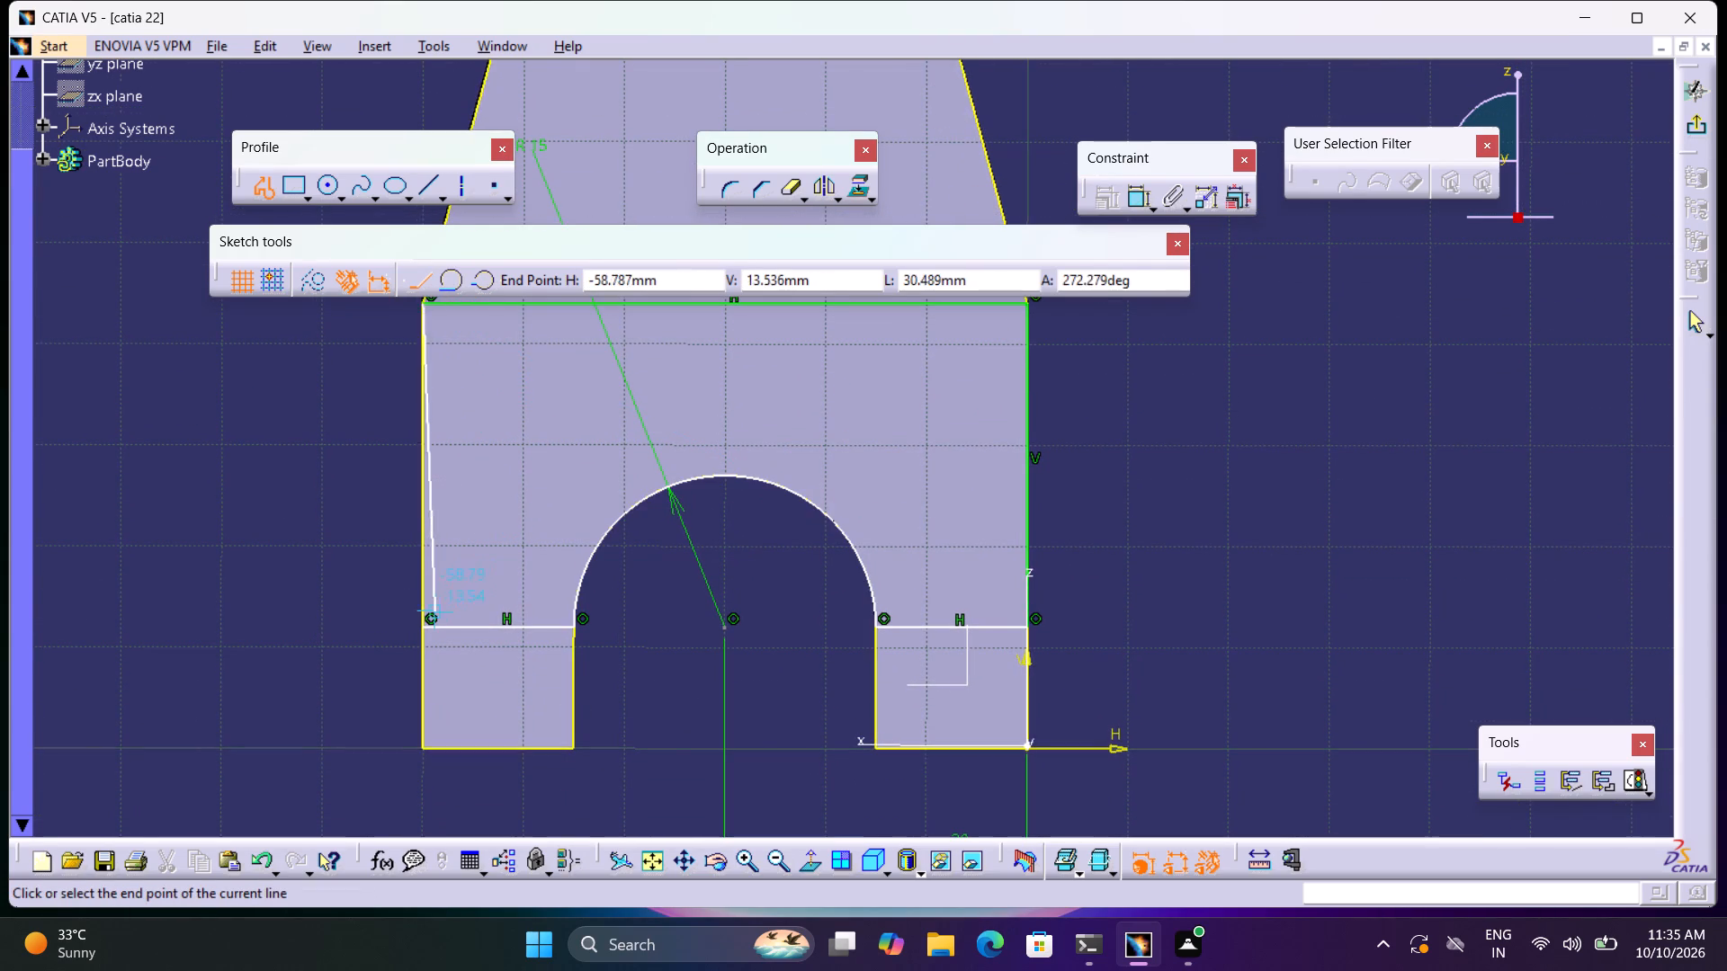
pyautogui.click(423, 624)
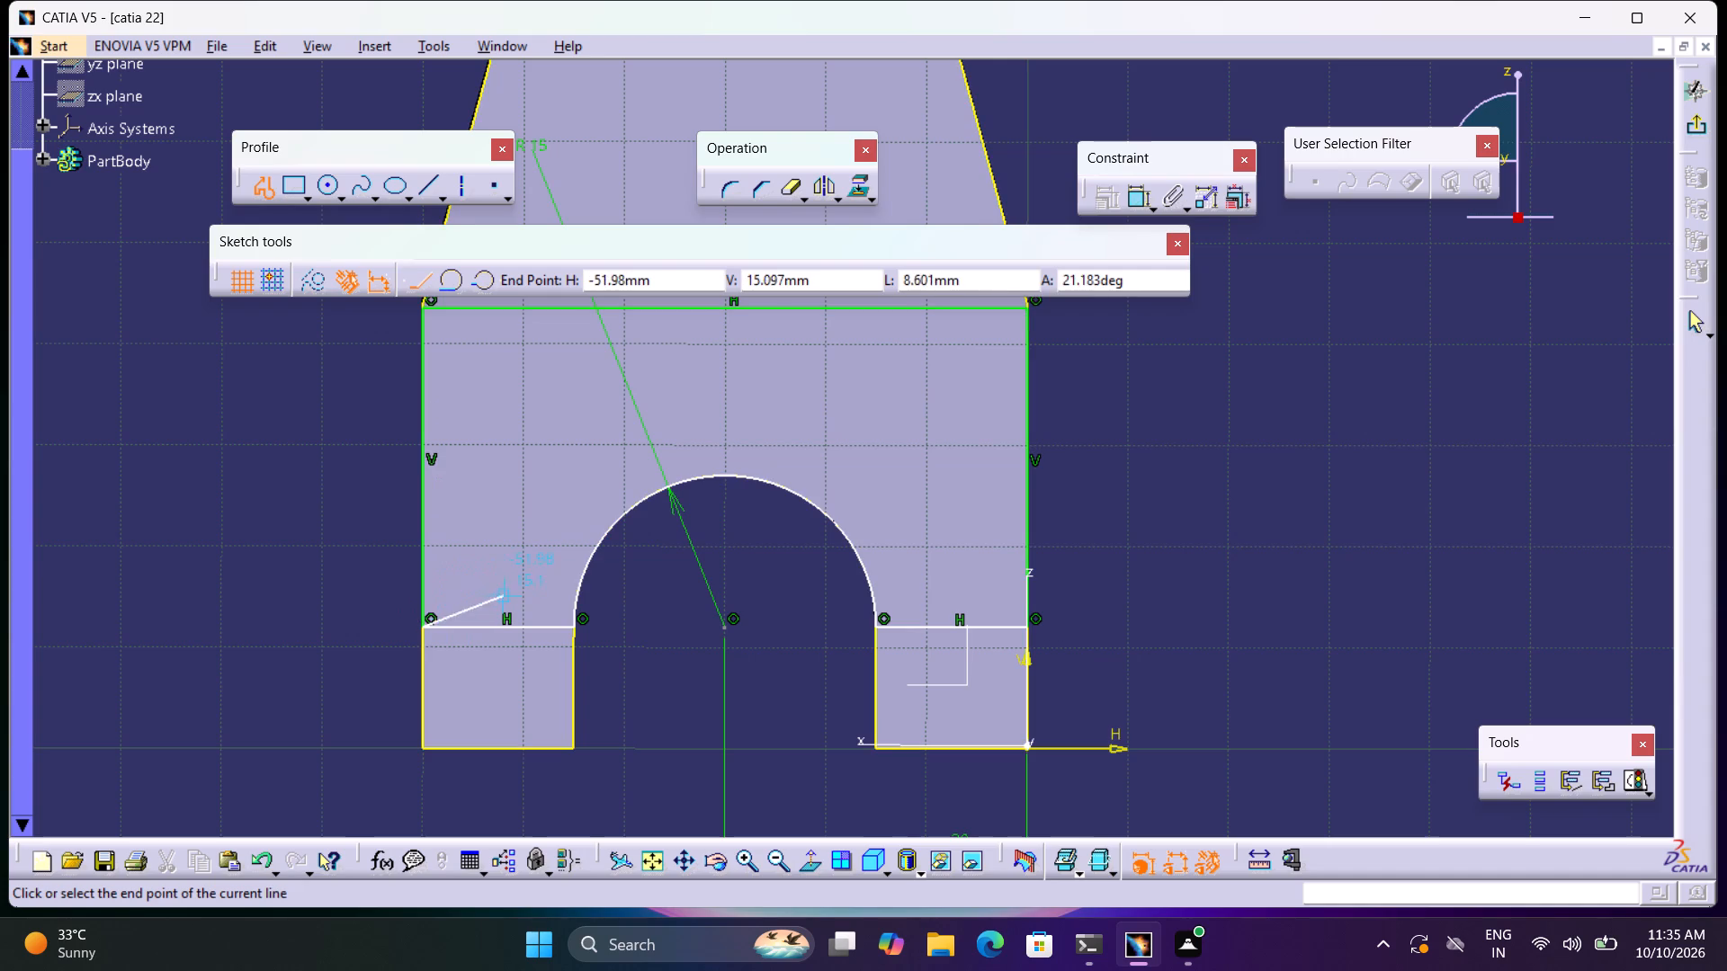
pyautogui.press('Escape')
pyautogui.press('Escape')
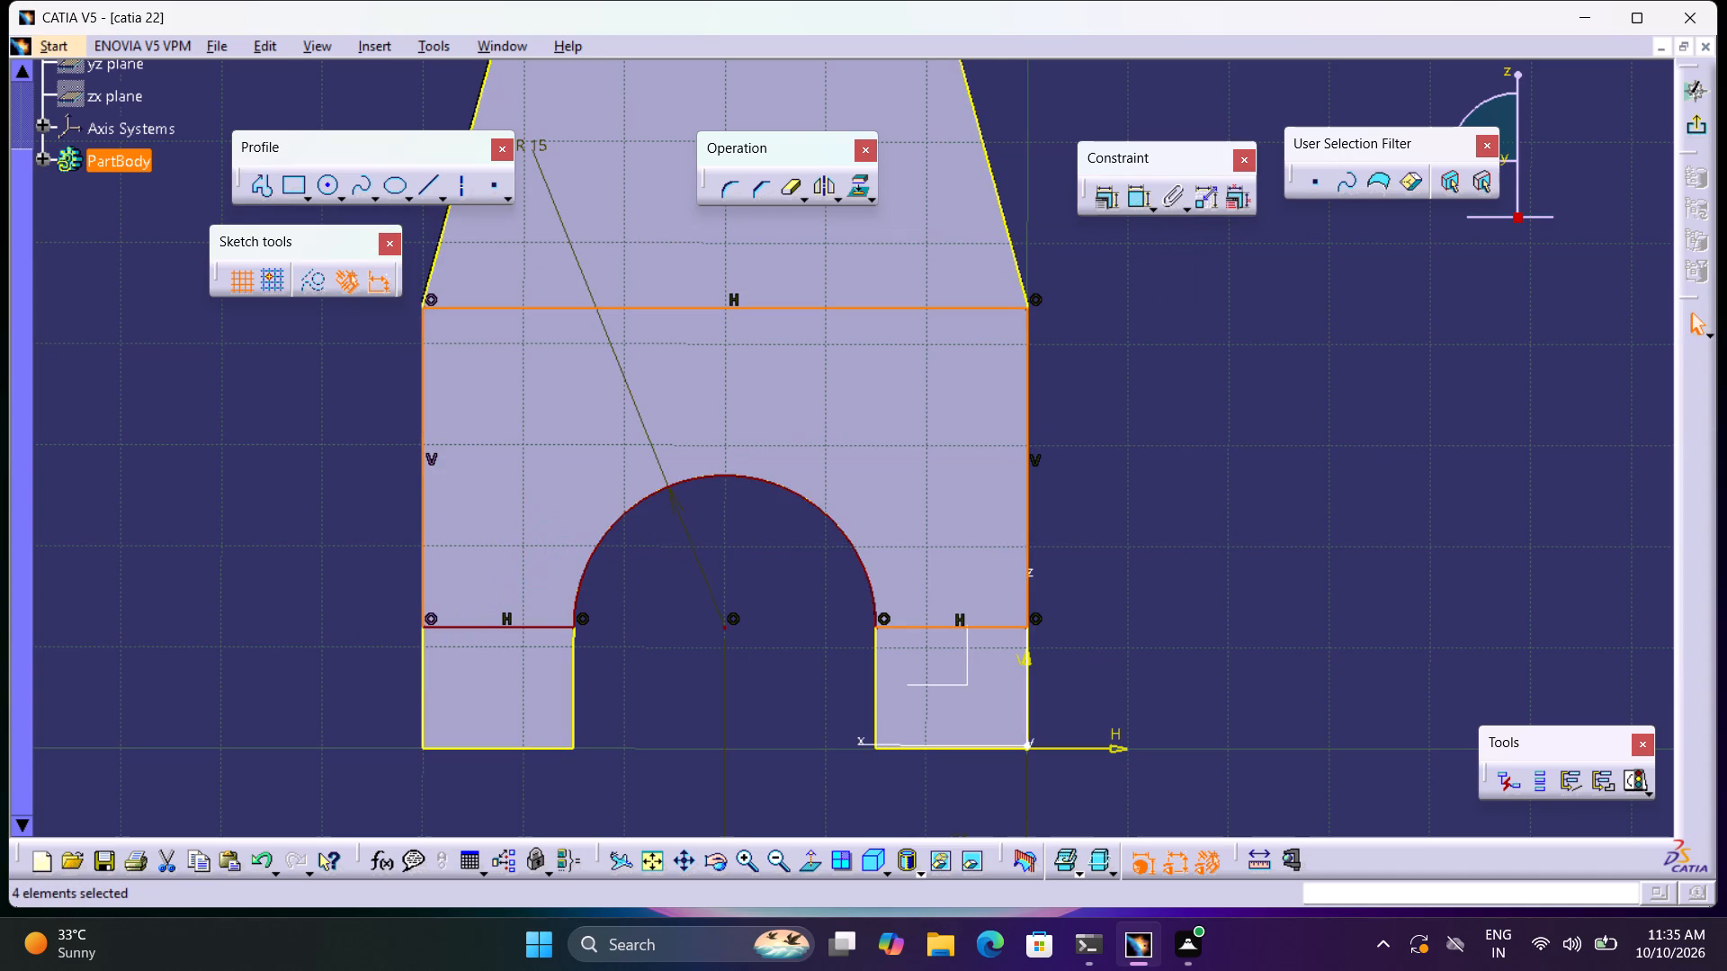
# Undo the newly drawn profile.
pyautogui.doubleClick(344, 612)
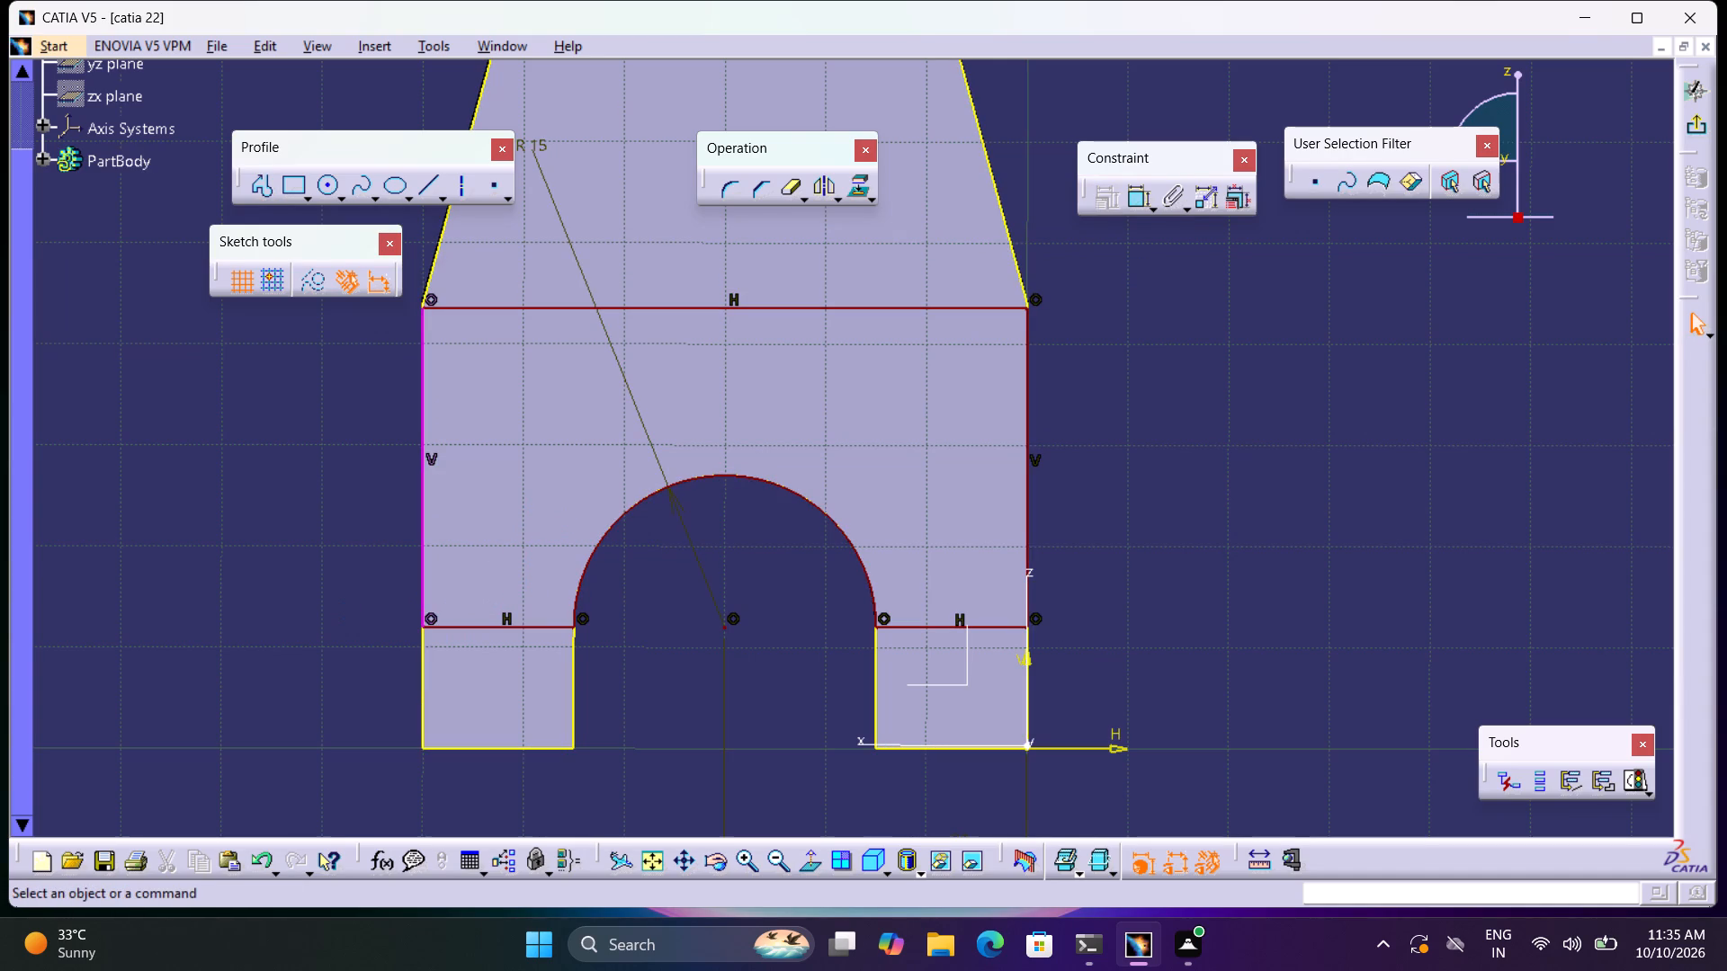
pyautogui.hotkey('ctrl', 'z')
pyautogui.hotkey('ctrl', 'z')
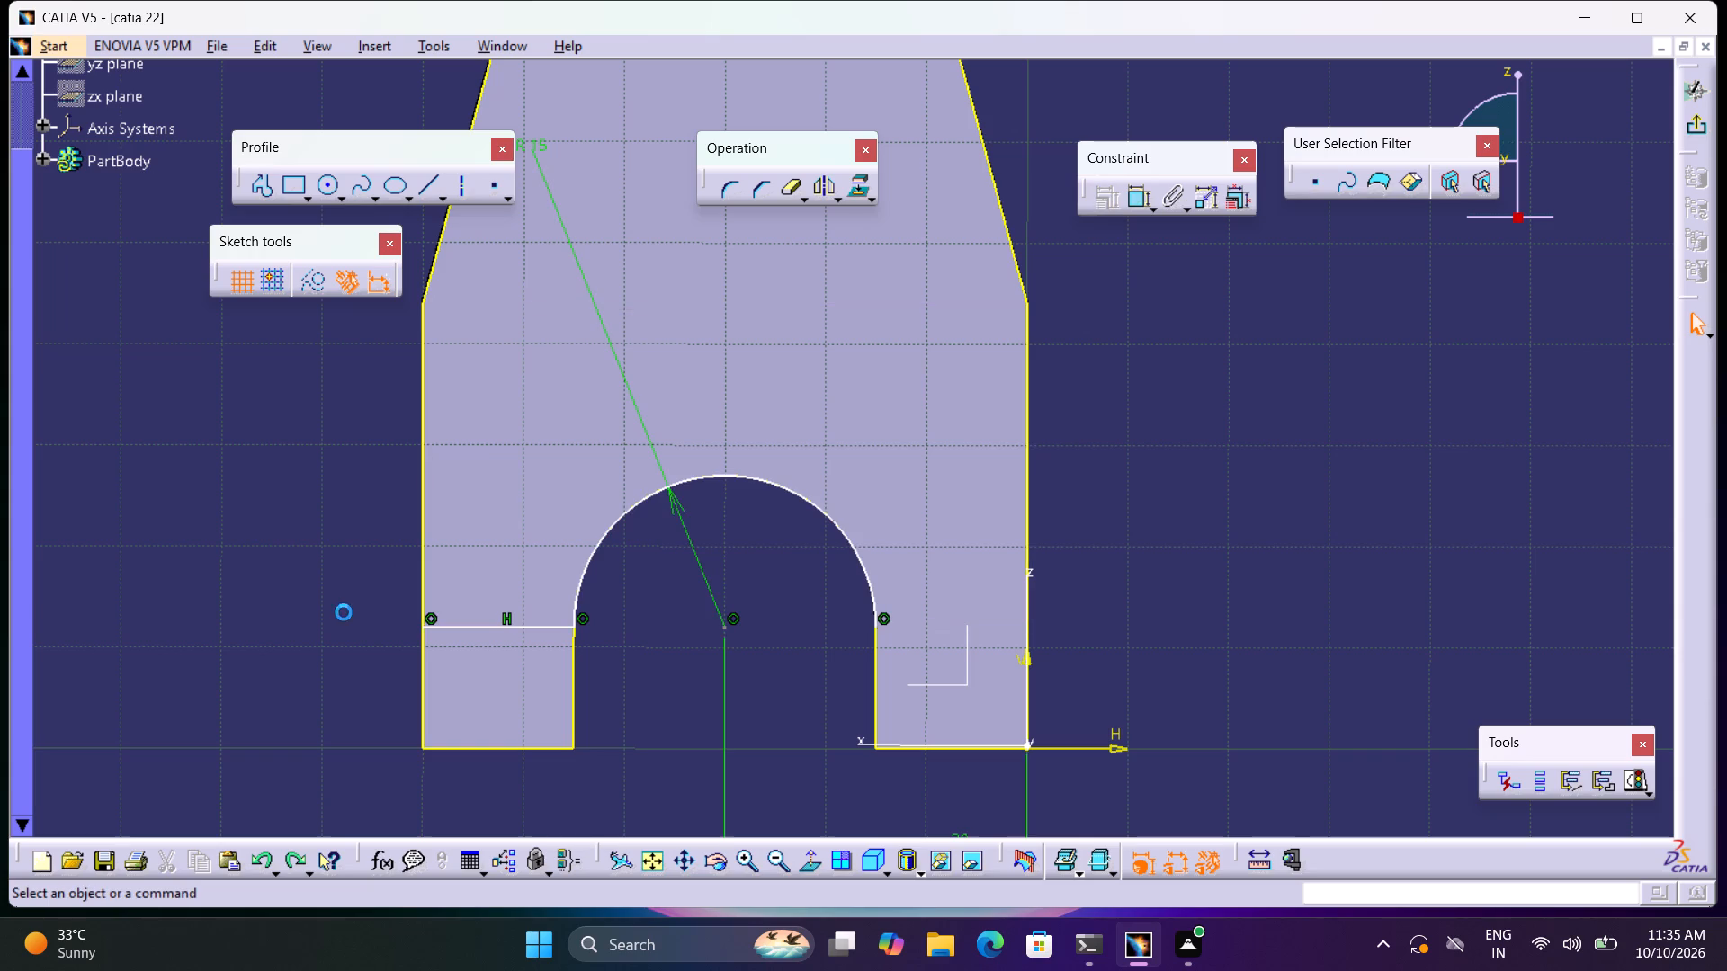
# Draw a profile from the 15 mm line's outer end up to V 44, across 60 mm, down to V about 12, and 45 mm back to H -45.
pyautogui.click(270, 186)
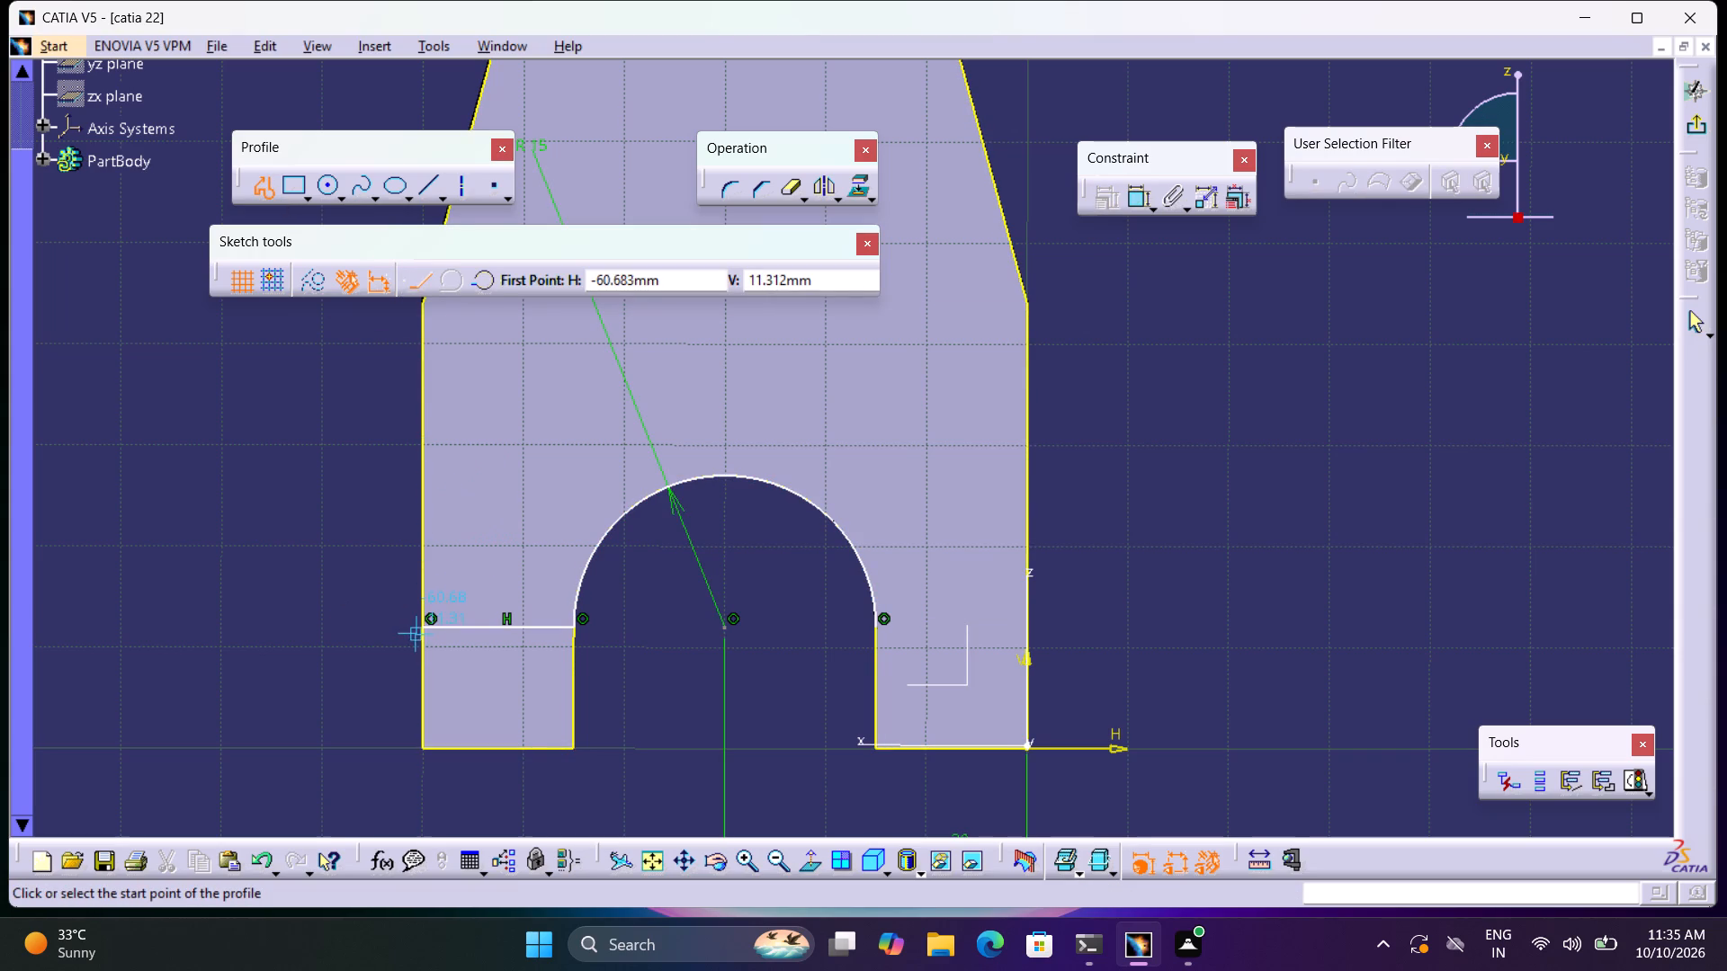
pyautogui.click(420, 627)
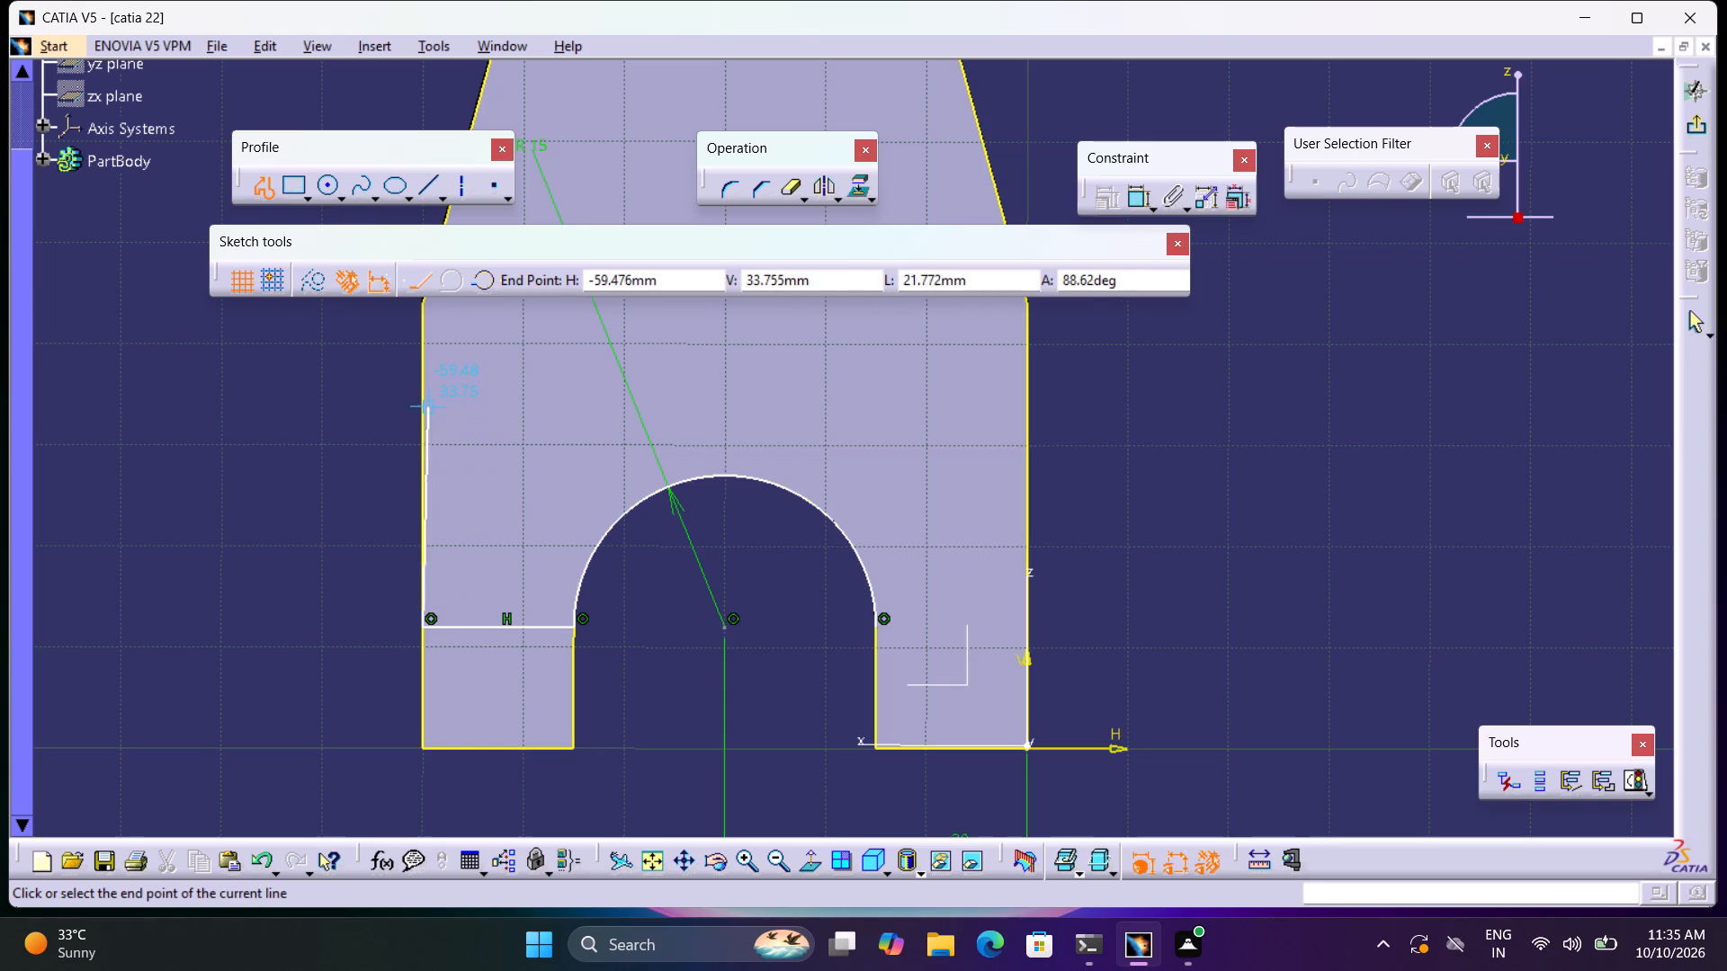
pyautogui.moveTo(429, 412); pyautogui.dragTo(448, 582, button='middle')
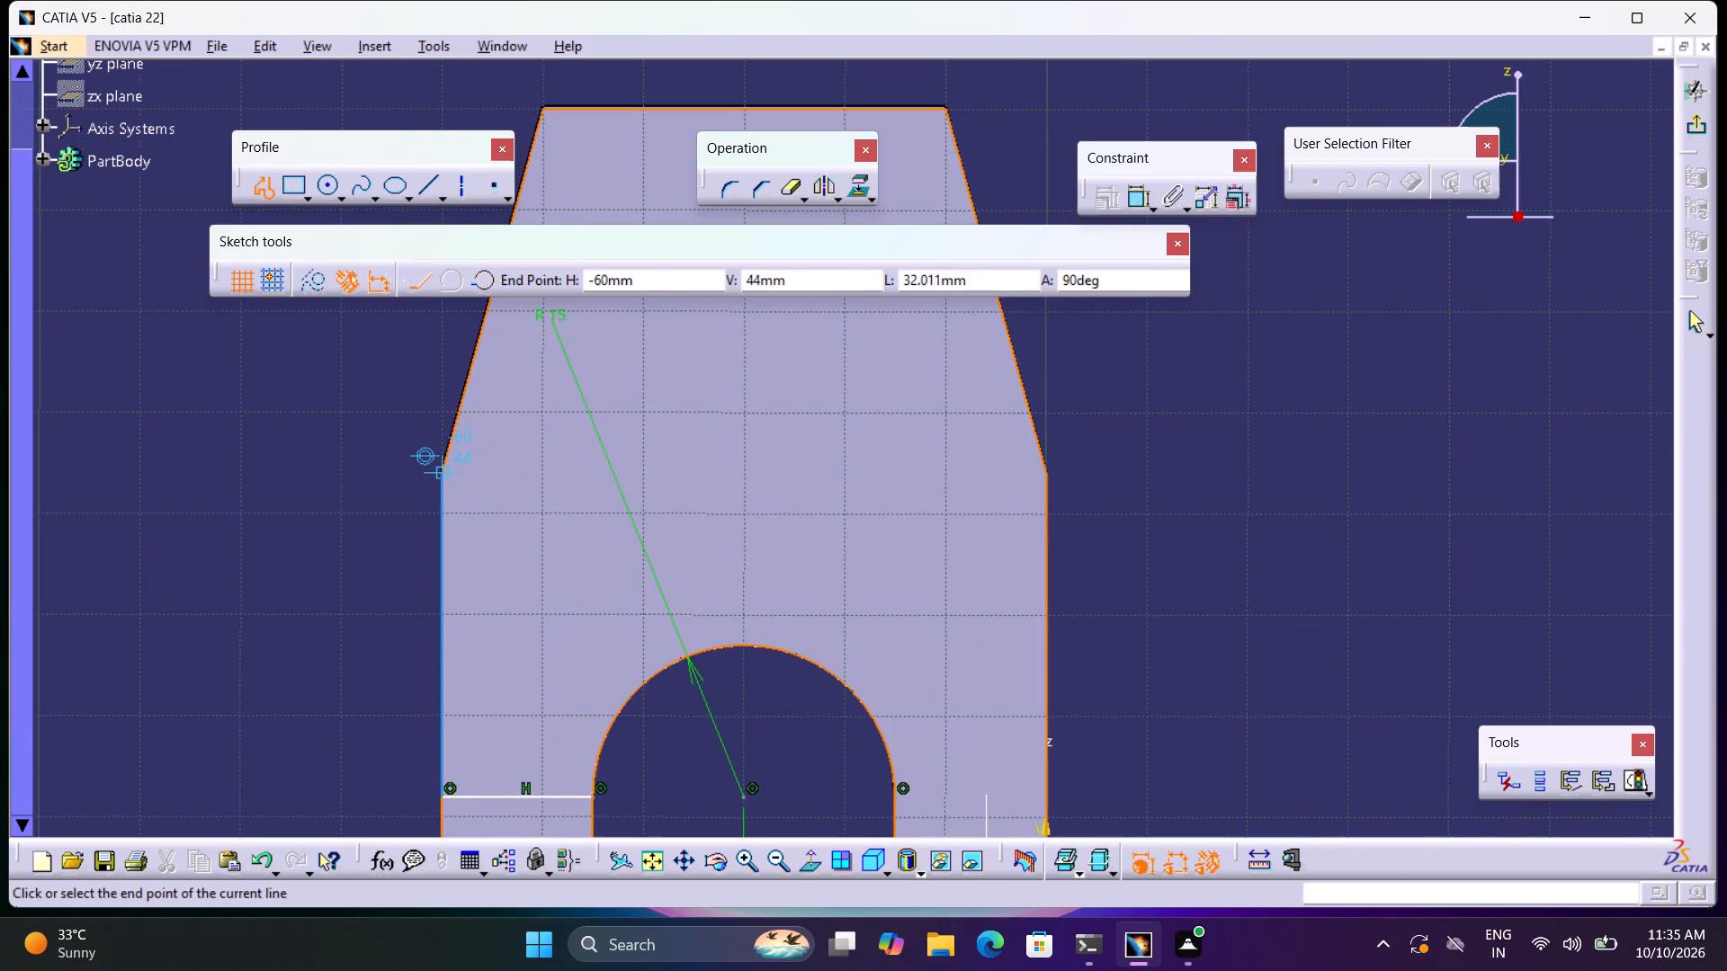
pyautogui.click(439, 468)
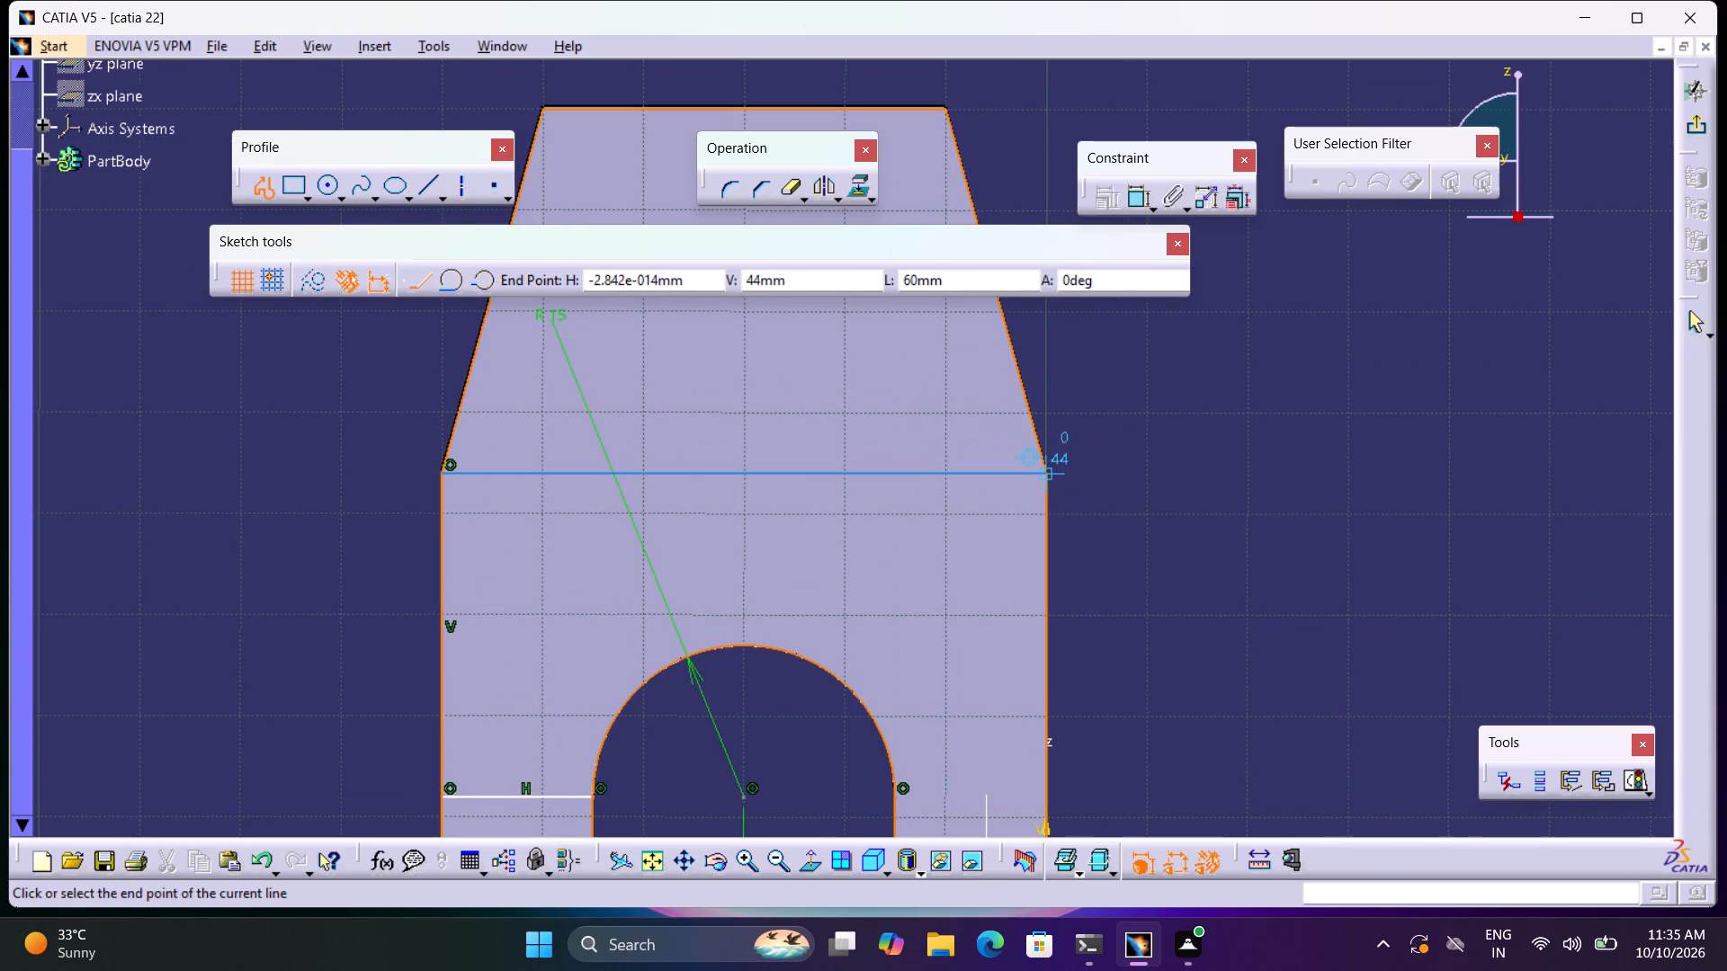
pyautogui.click(1044, 475)
pyautogui.moveTo(1089, 641); pyautogui.dragTo(1080, 415, button='middle')
pyautogui.middleClick(1080, 413)
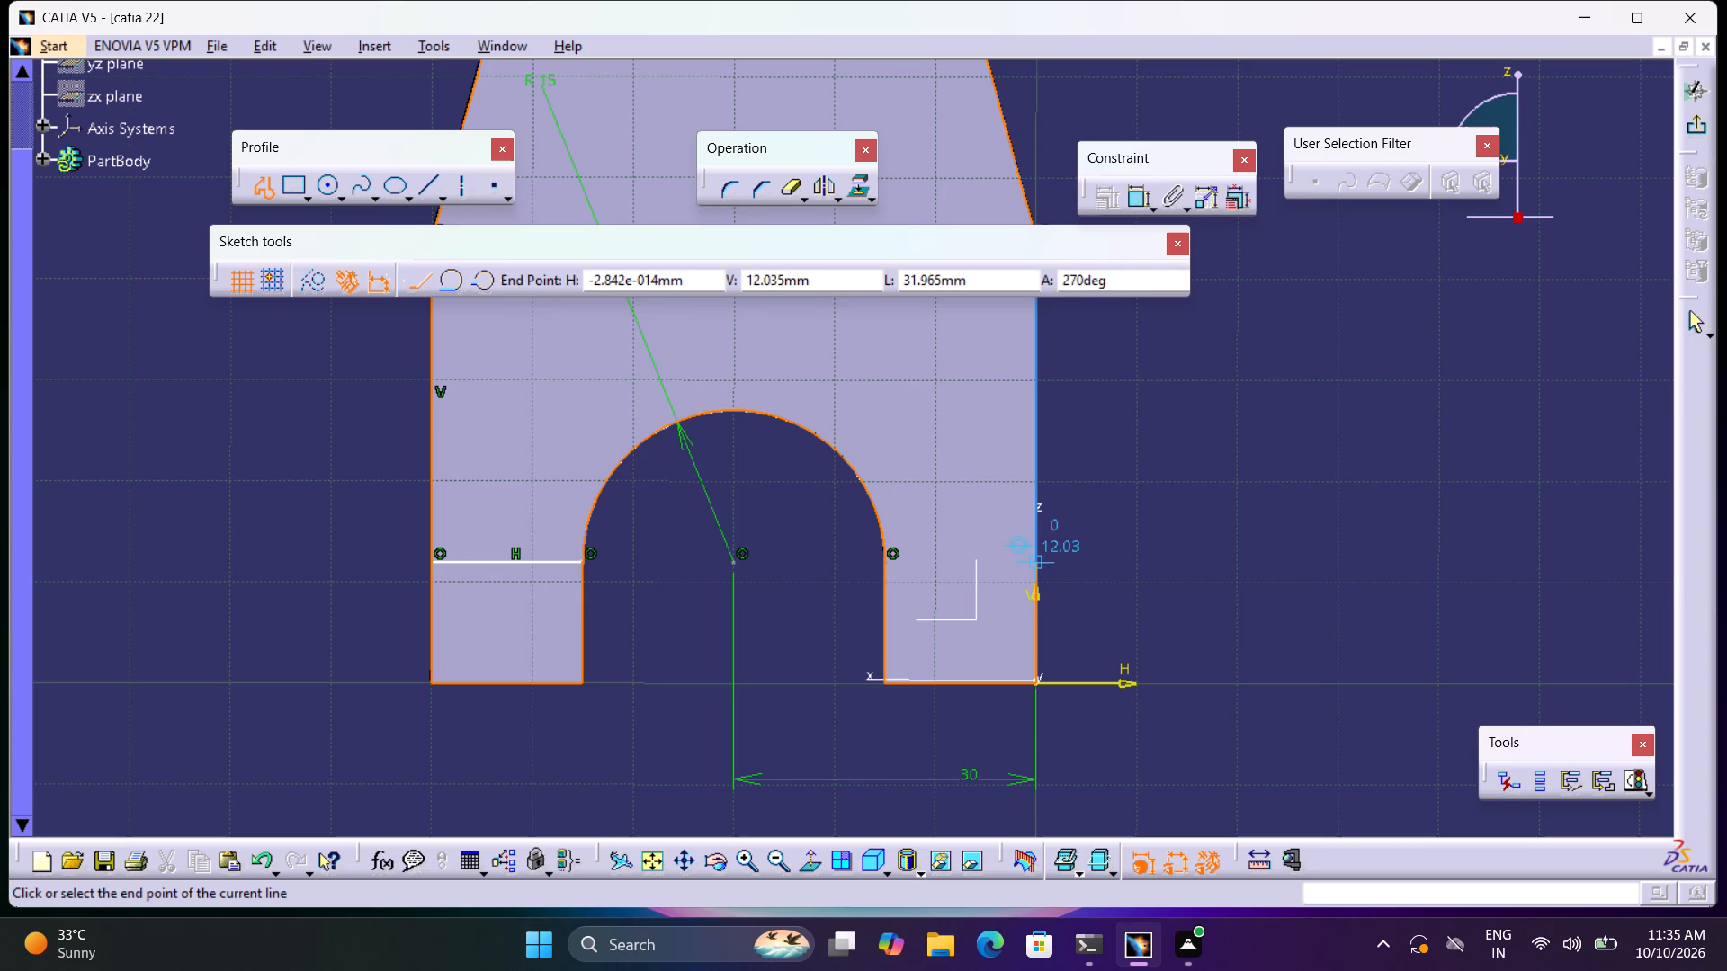
pyautogui.click(1034, 560)
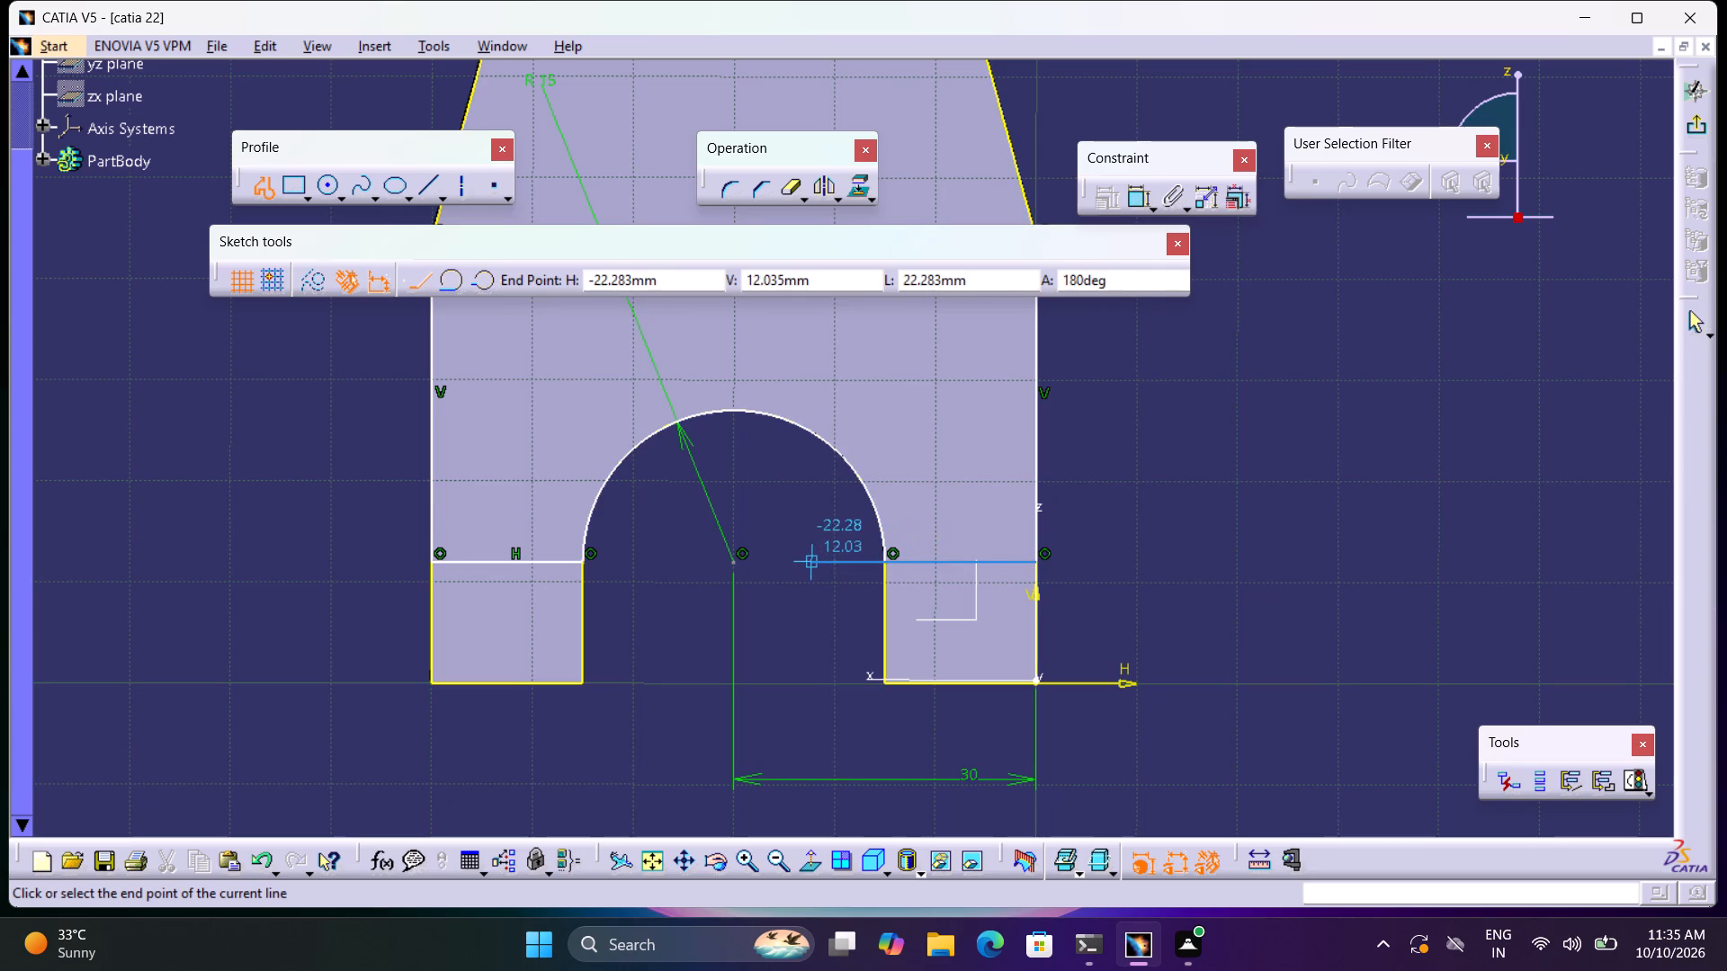
pyautogui.click(575, 562)
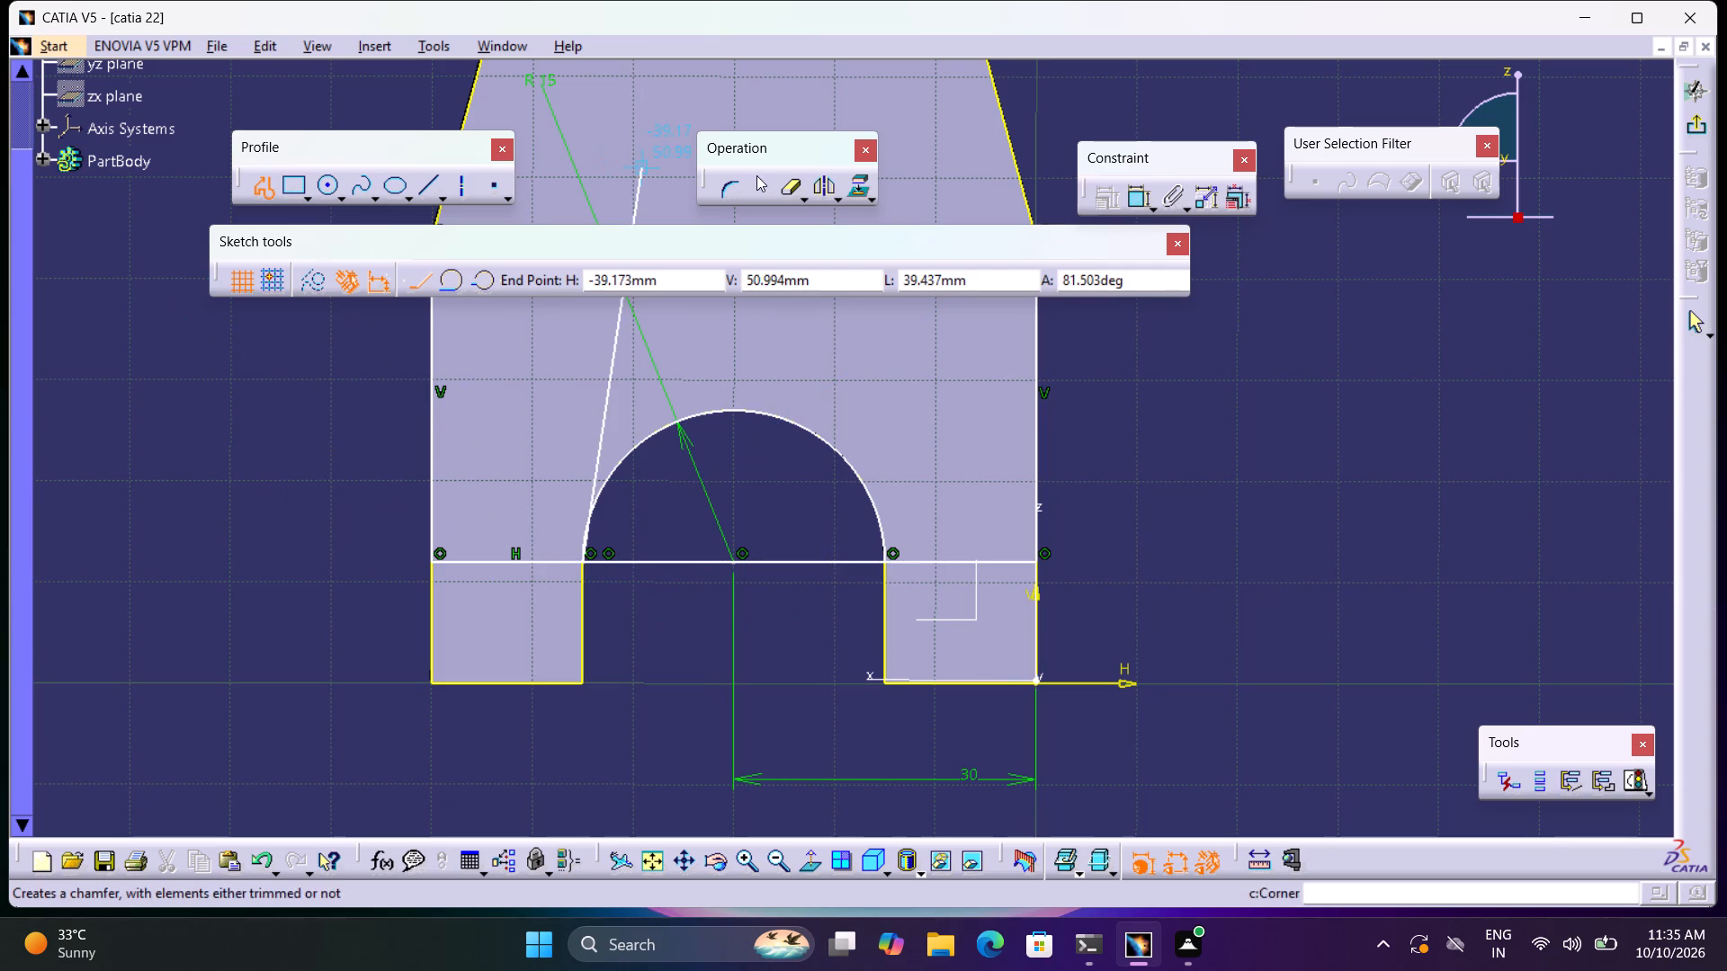
# Quick Trim the segment of the 45 mm line that crosses the arch opening.
pyautogui.click(783, 190)
pyautogui.click(803, 563)
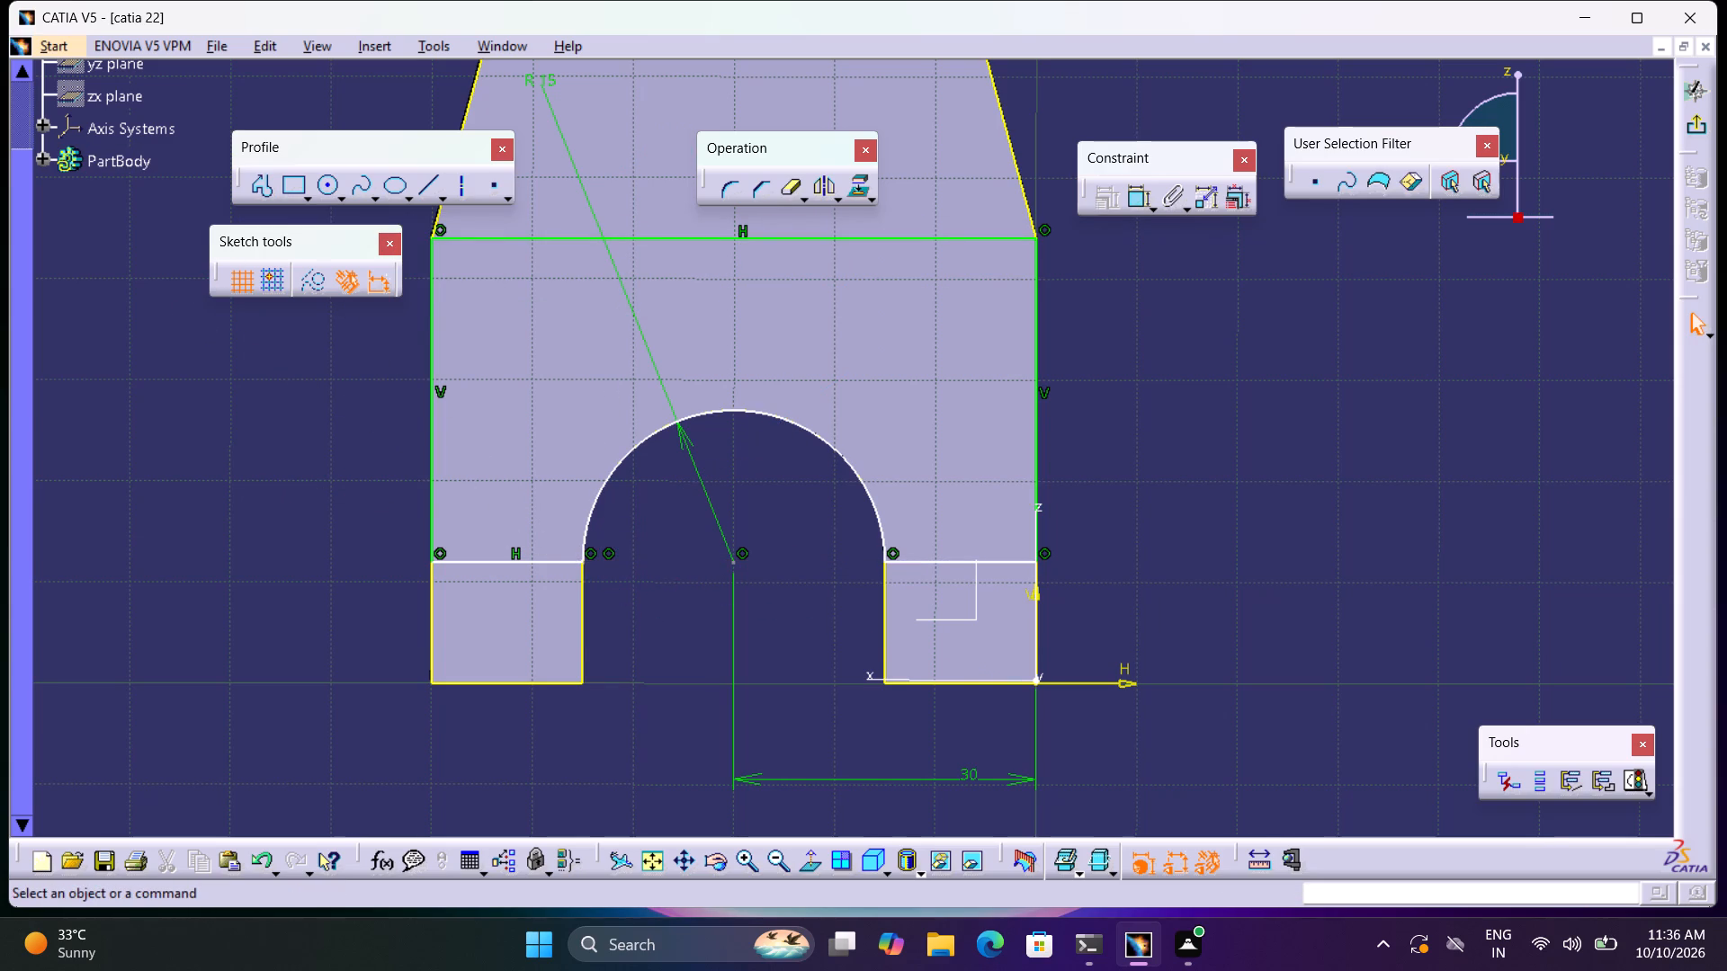
# Delete the projected outline of the end face from the sketch.
pyautogui.click(1133, 373)
pyautogui.click(1125, 376)
pyautogui.click(1033, 216)
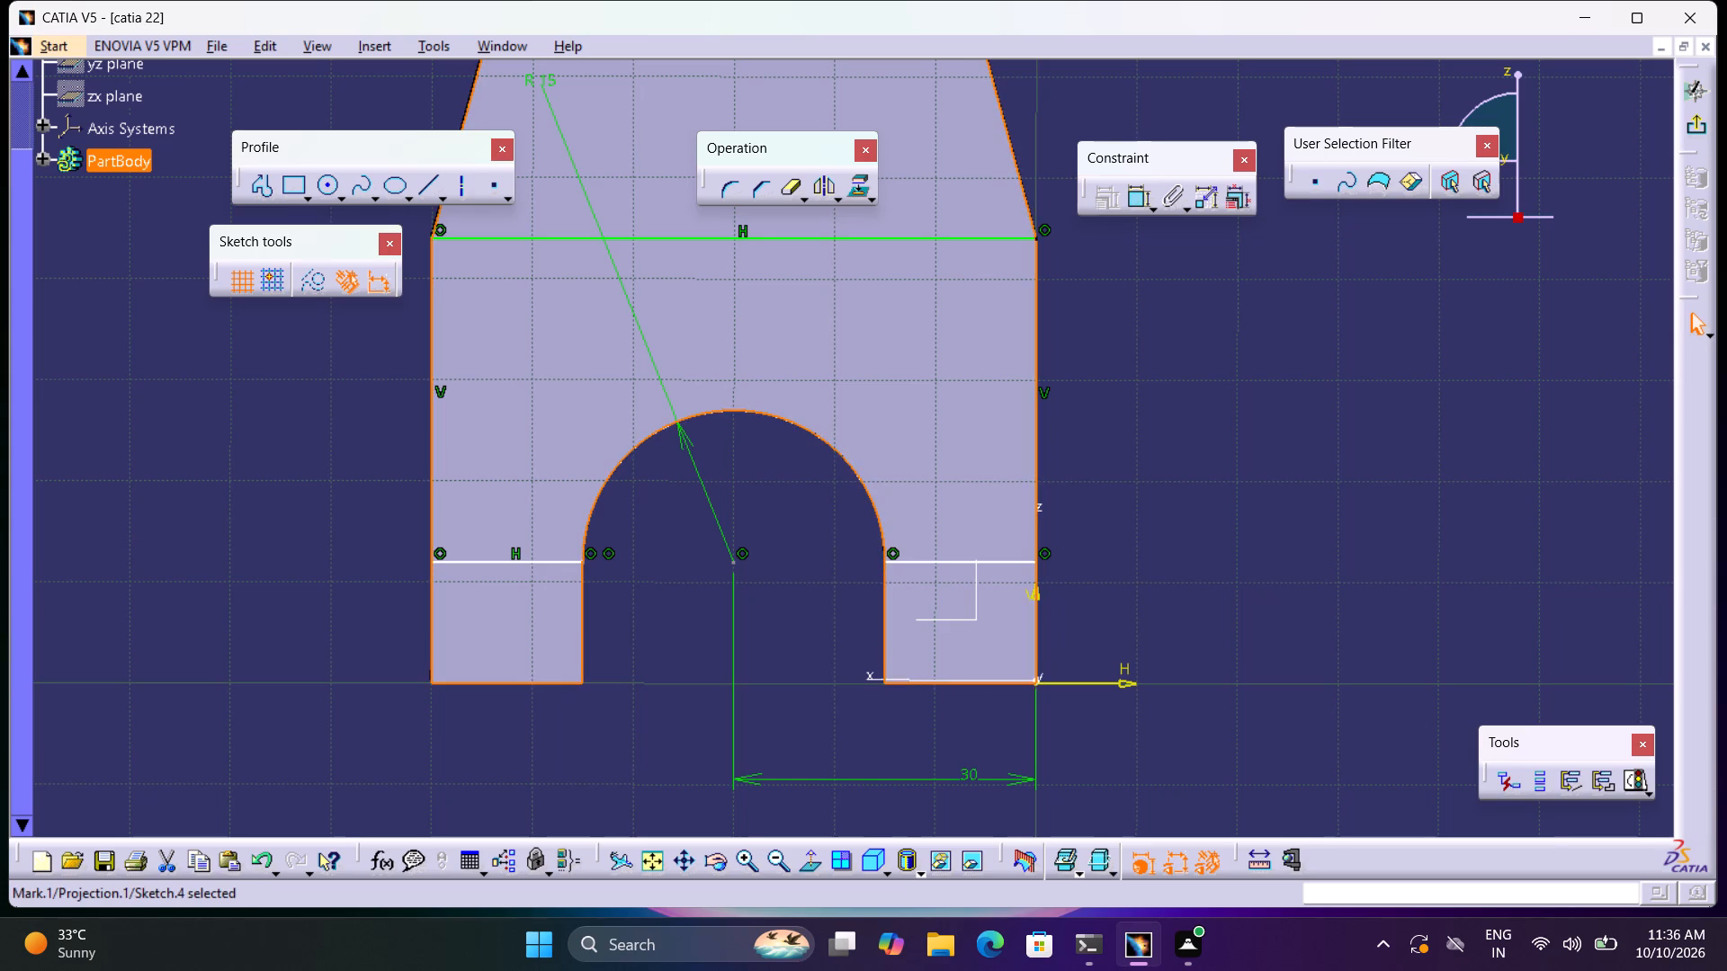
pyautogui.press('Delete')
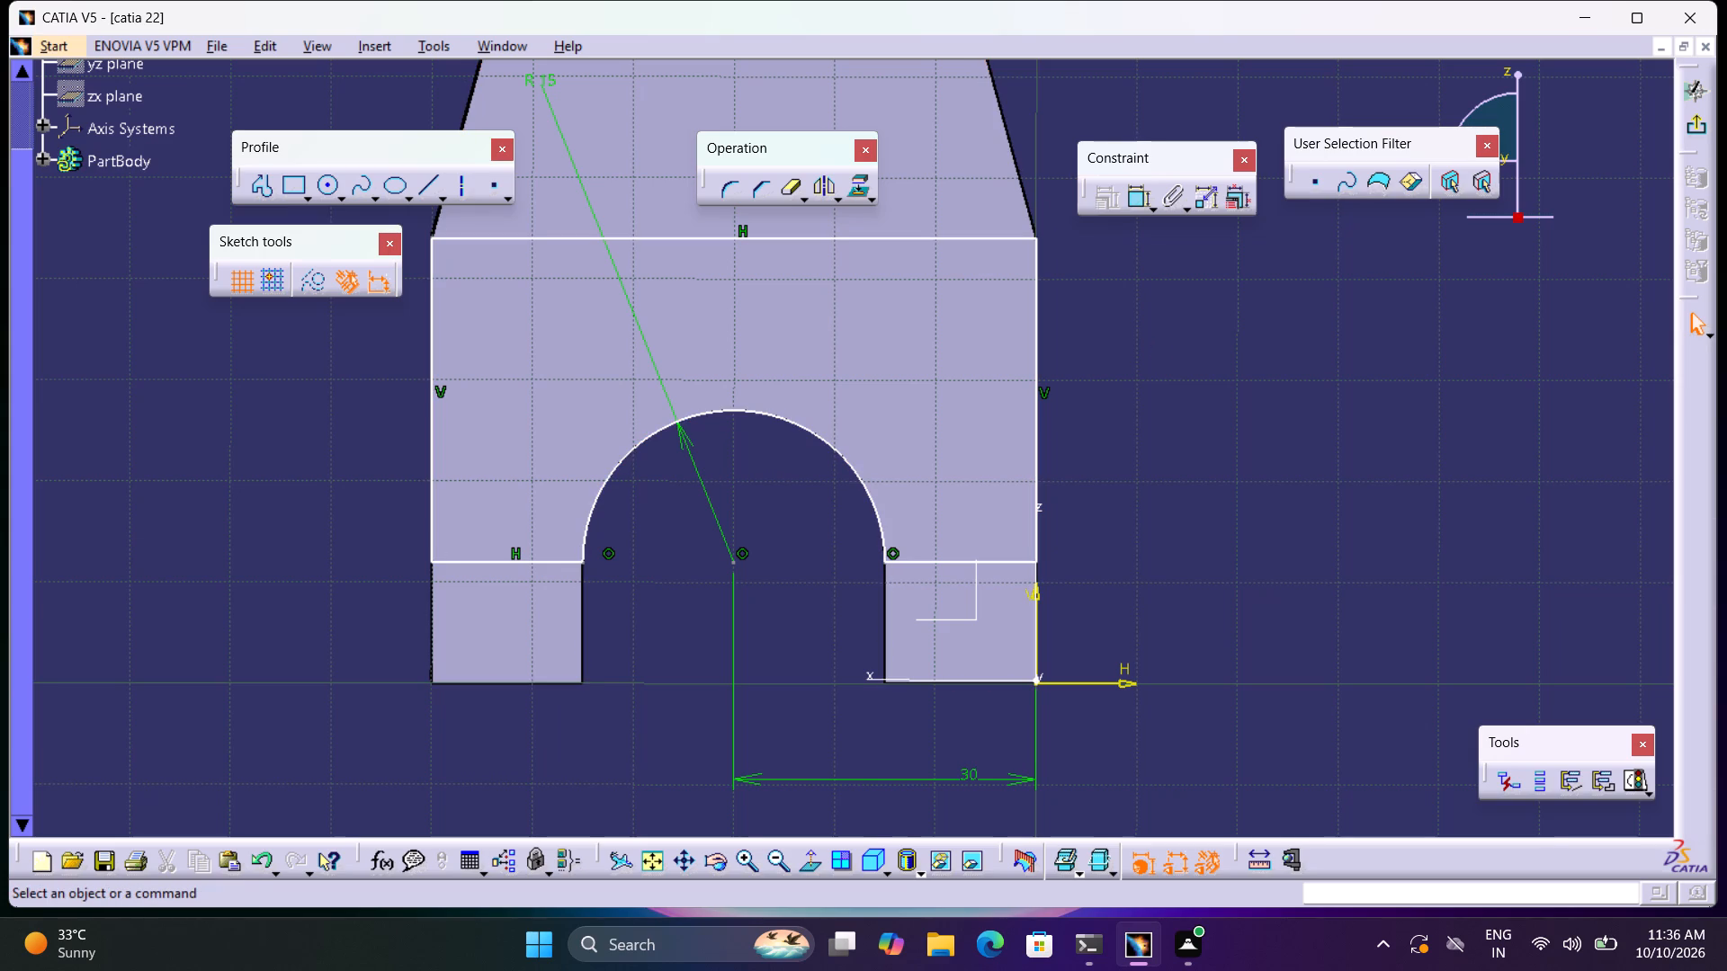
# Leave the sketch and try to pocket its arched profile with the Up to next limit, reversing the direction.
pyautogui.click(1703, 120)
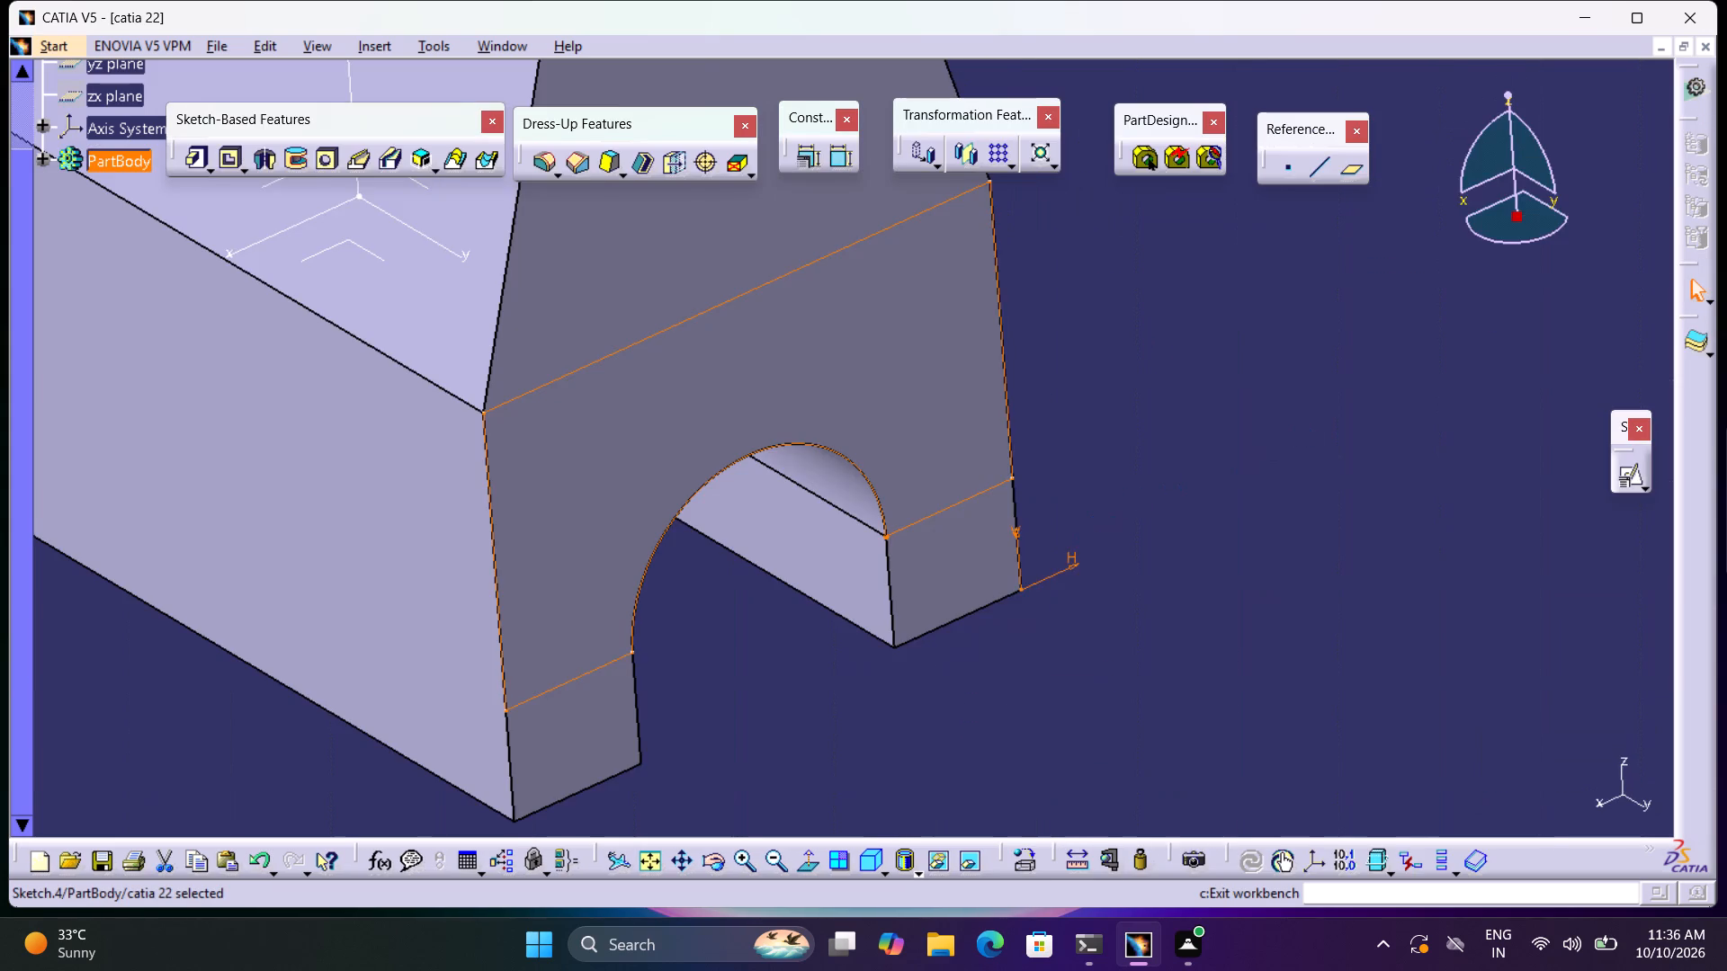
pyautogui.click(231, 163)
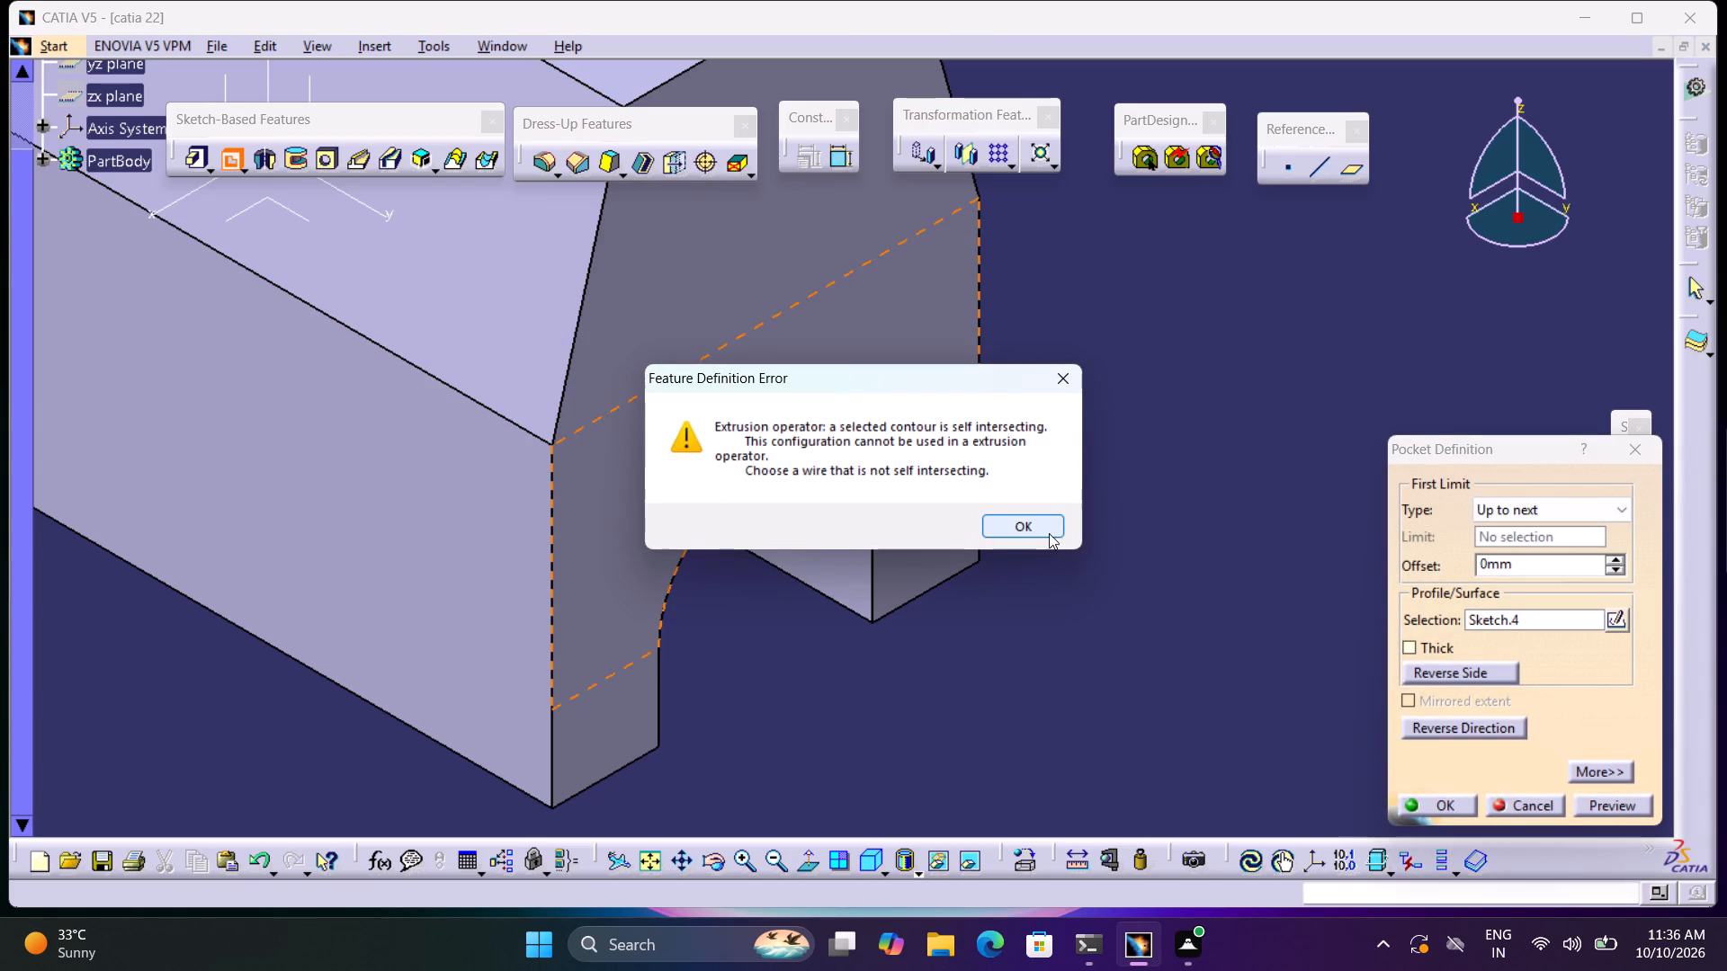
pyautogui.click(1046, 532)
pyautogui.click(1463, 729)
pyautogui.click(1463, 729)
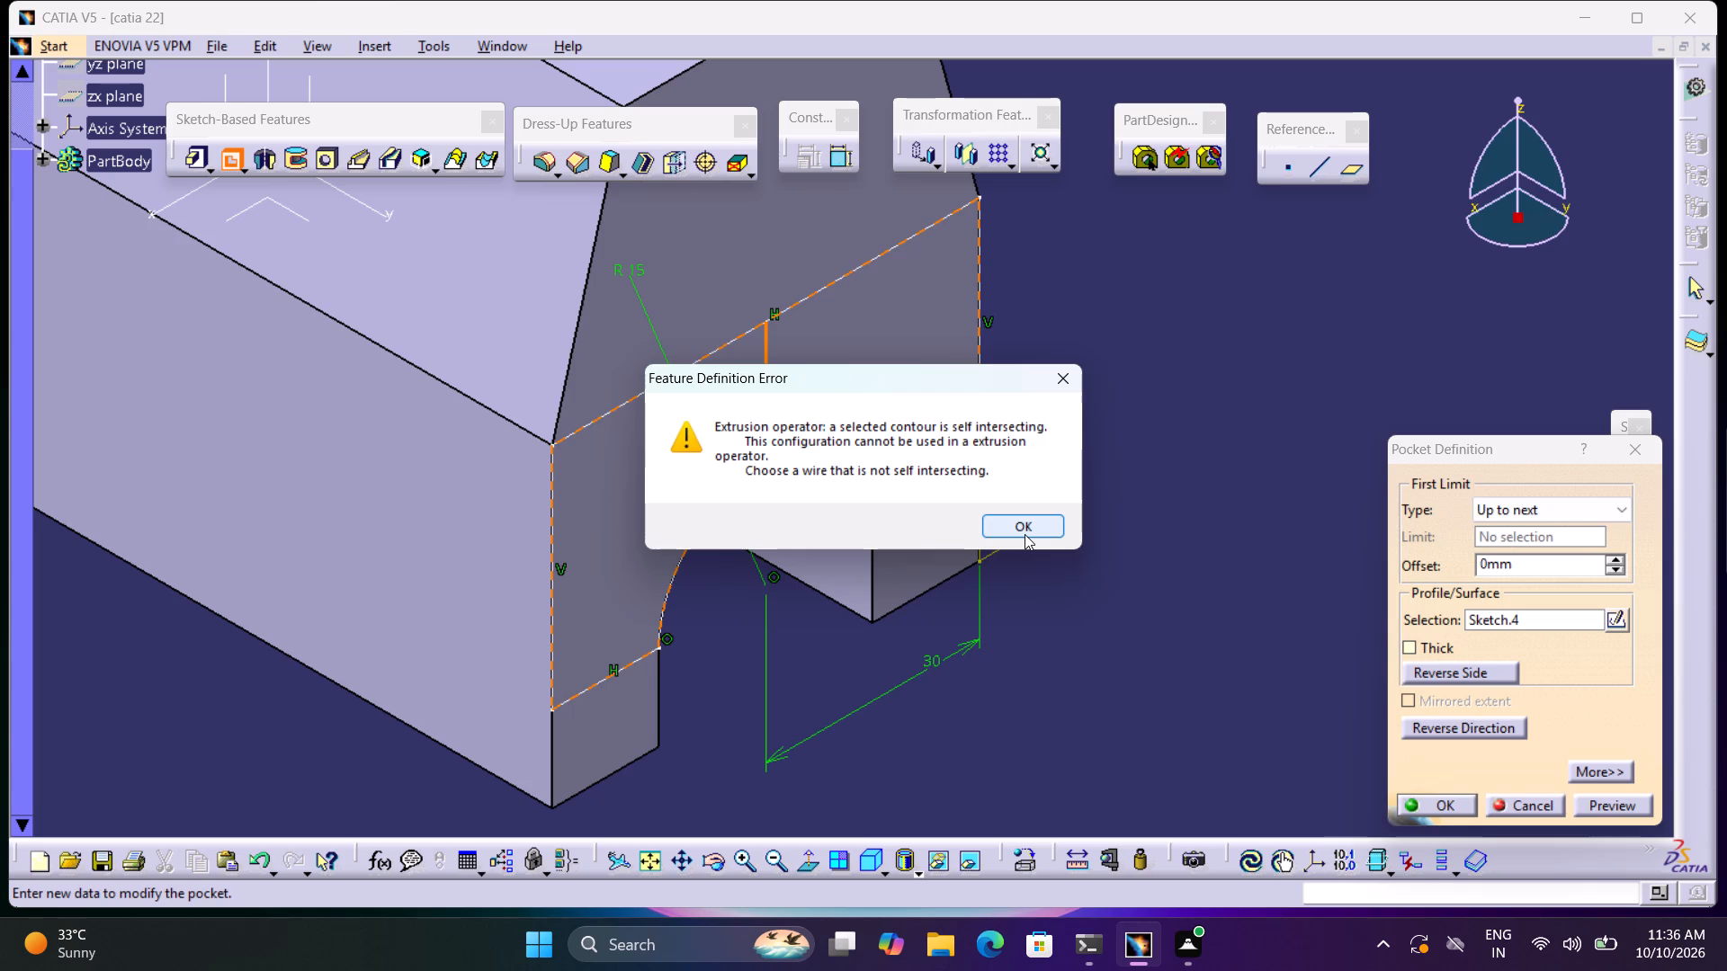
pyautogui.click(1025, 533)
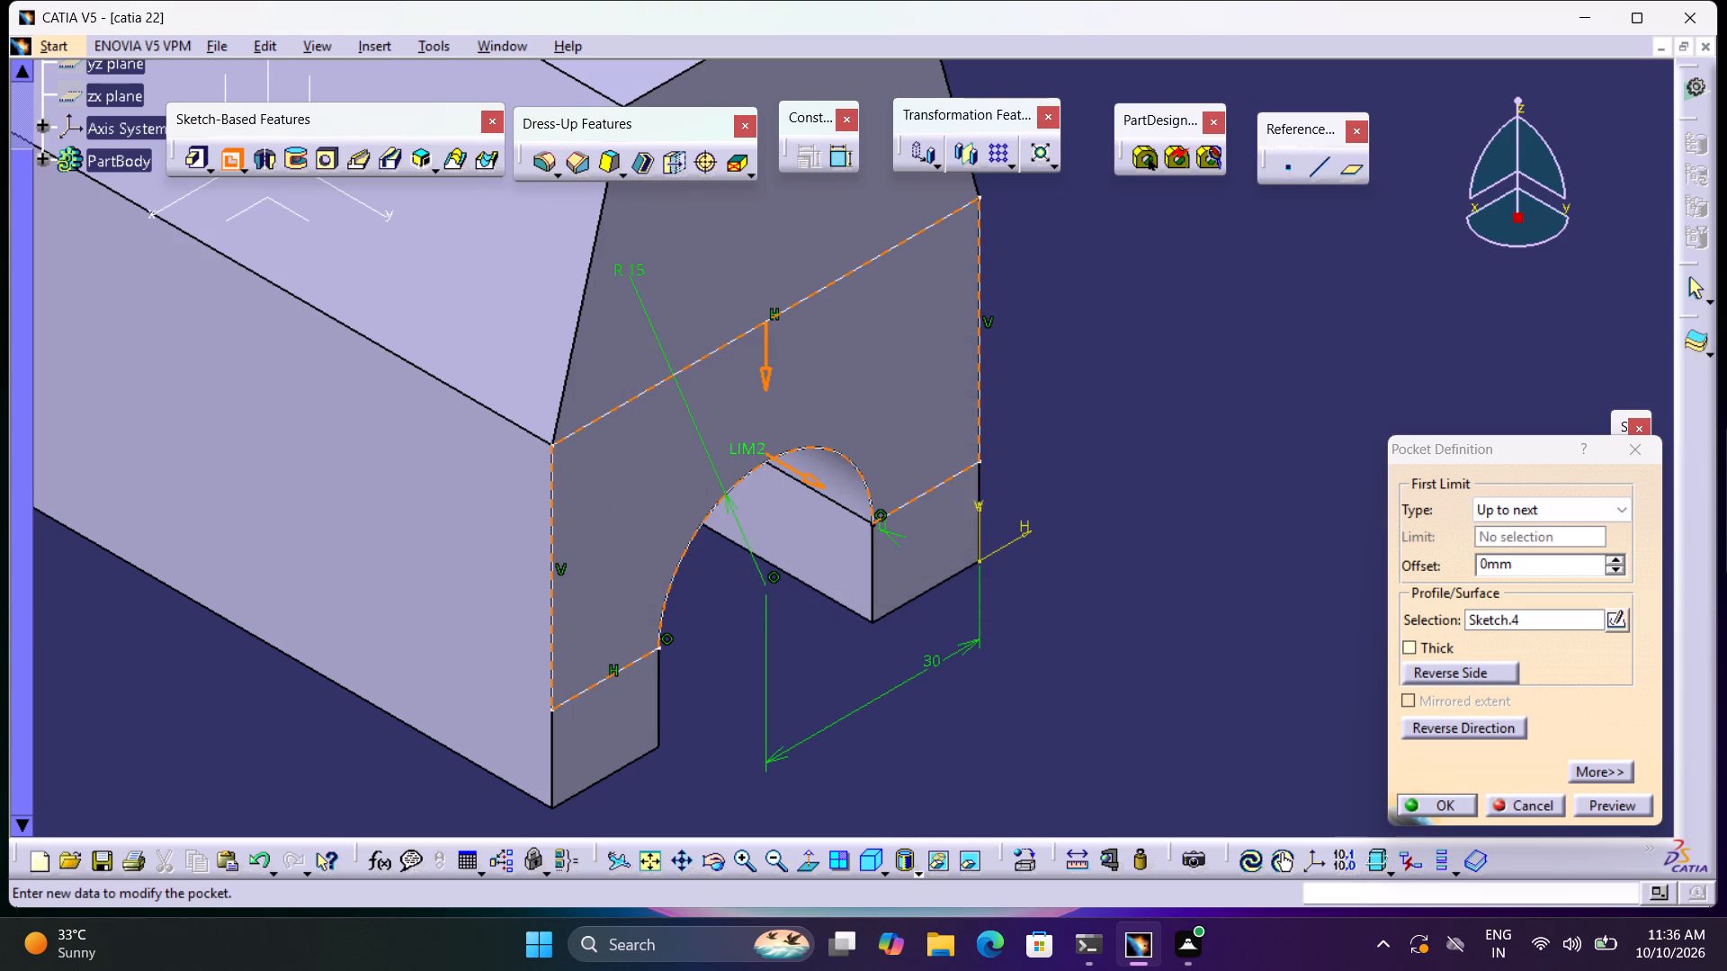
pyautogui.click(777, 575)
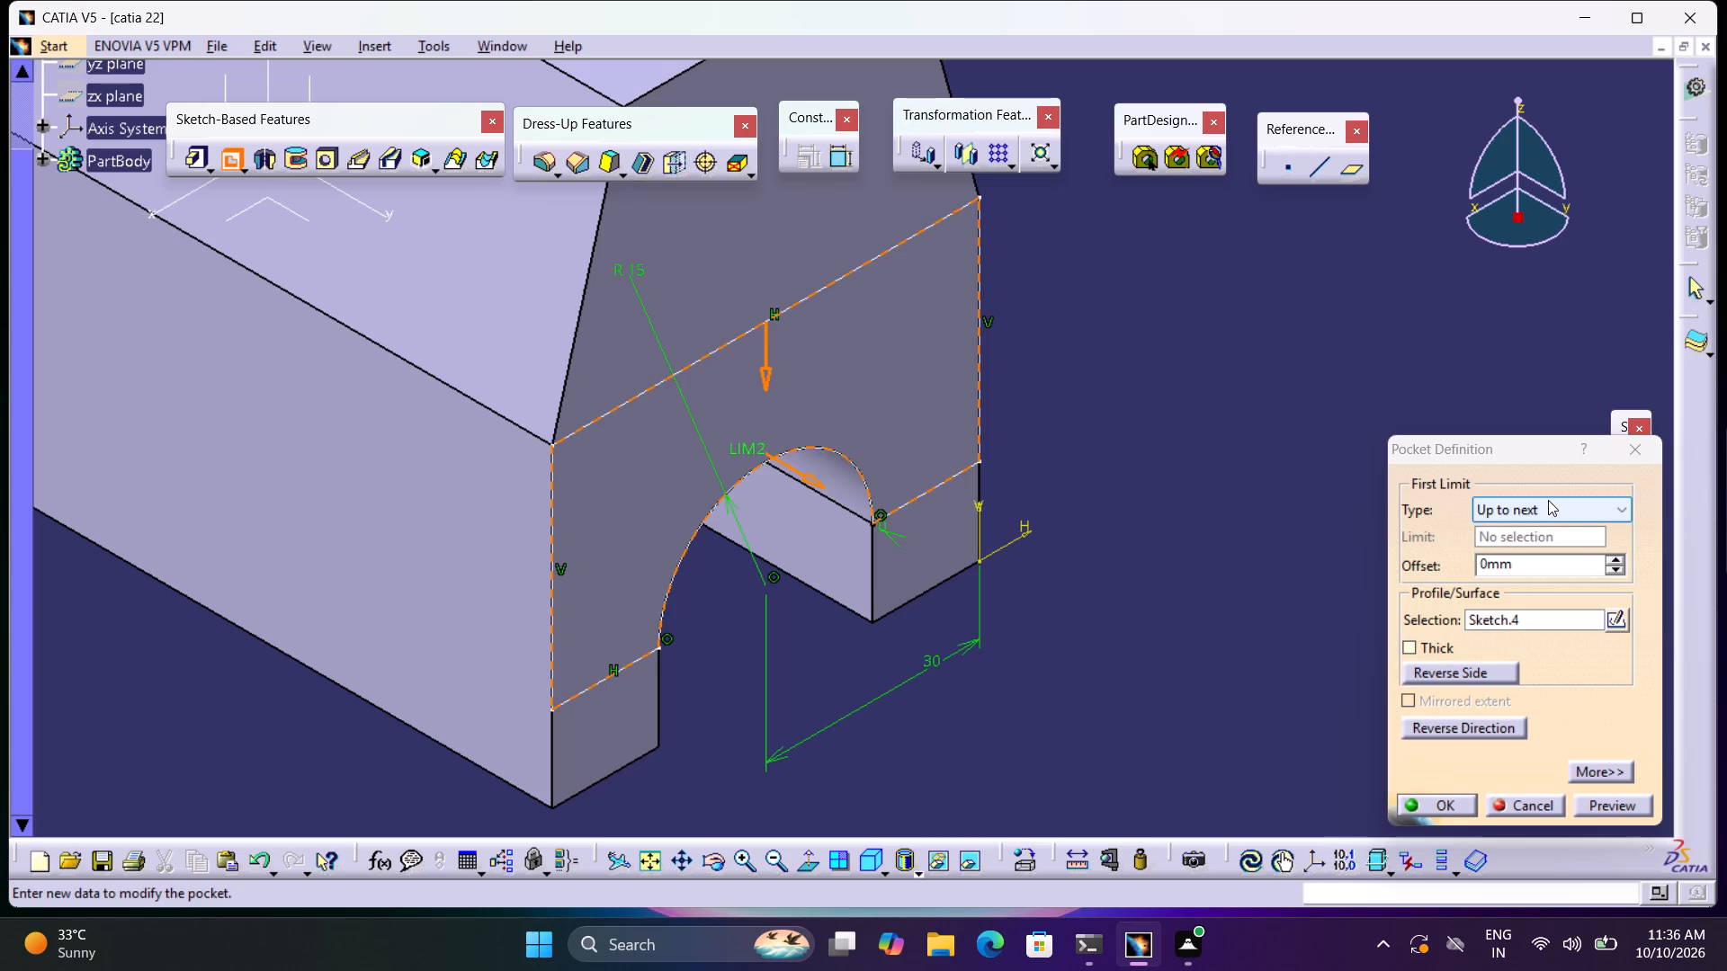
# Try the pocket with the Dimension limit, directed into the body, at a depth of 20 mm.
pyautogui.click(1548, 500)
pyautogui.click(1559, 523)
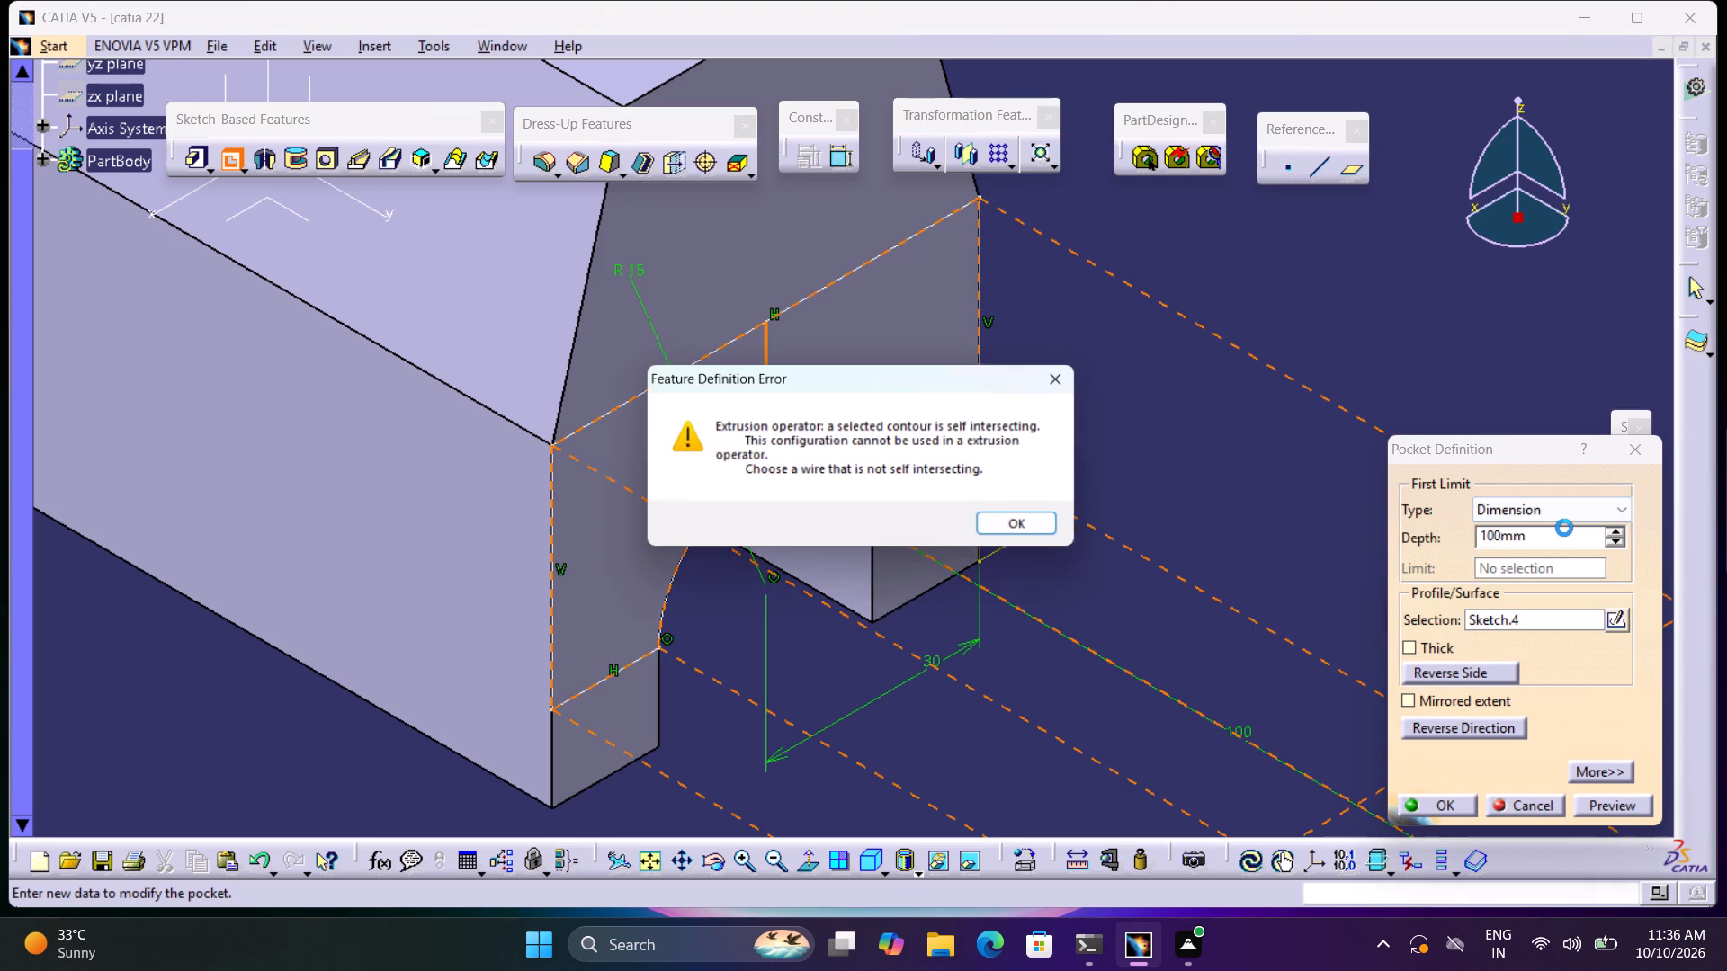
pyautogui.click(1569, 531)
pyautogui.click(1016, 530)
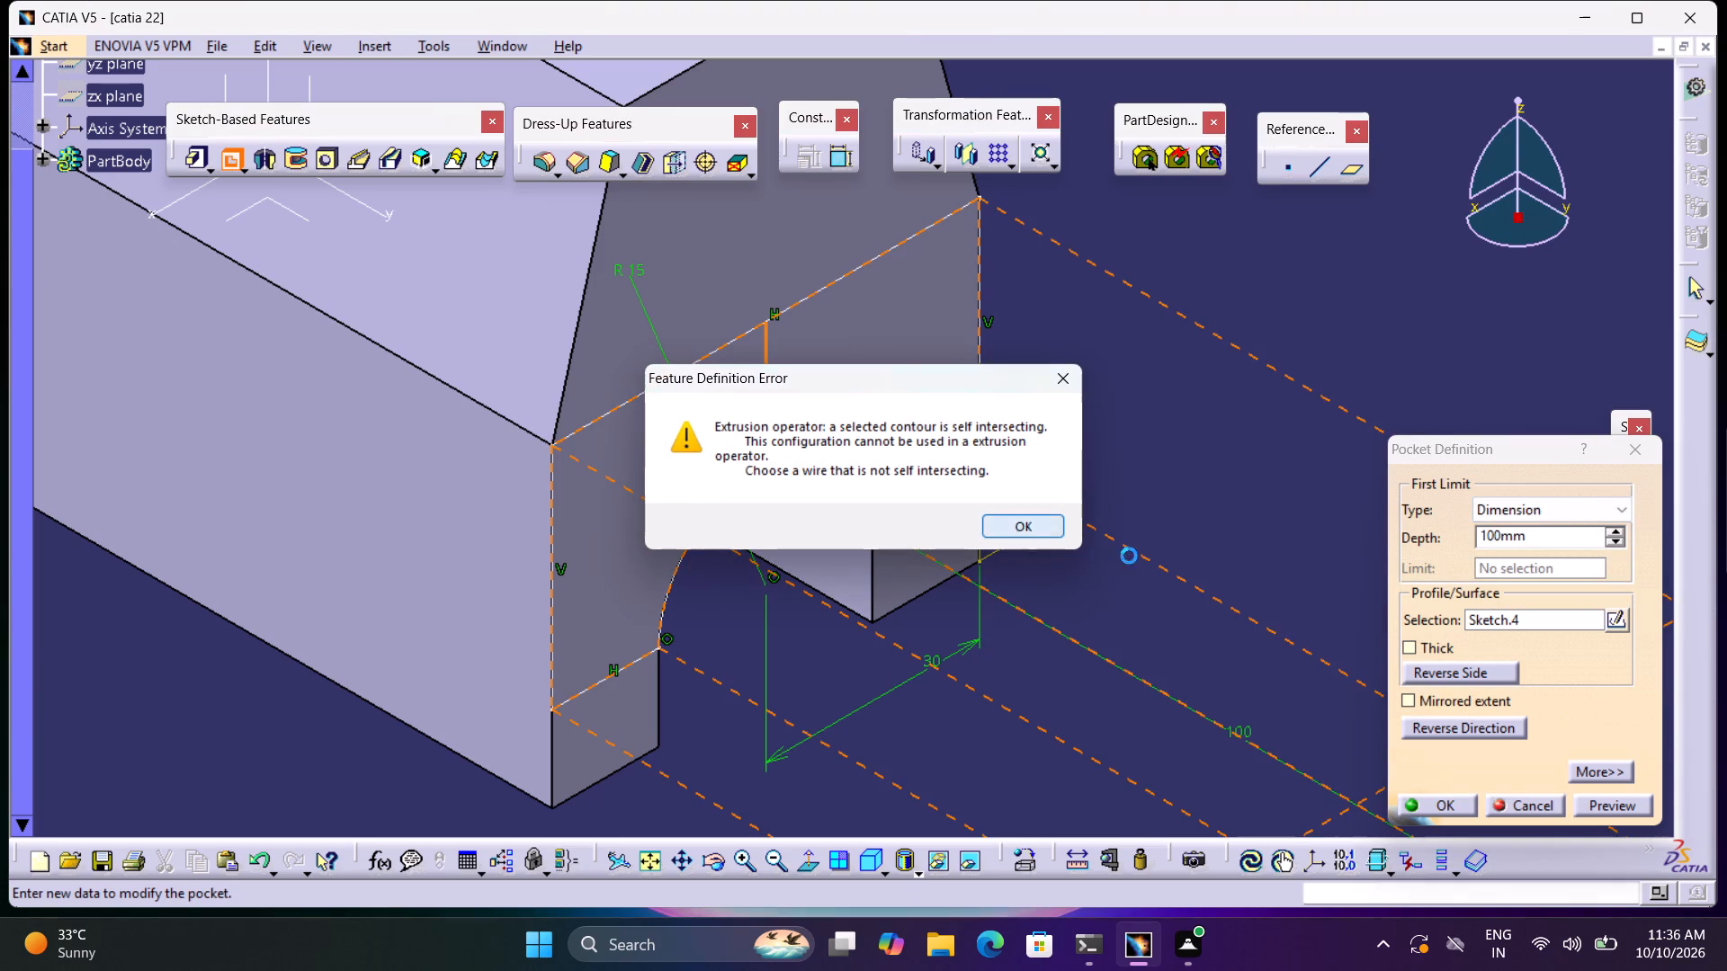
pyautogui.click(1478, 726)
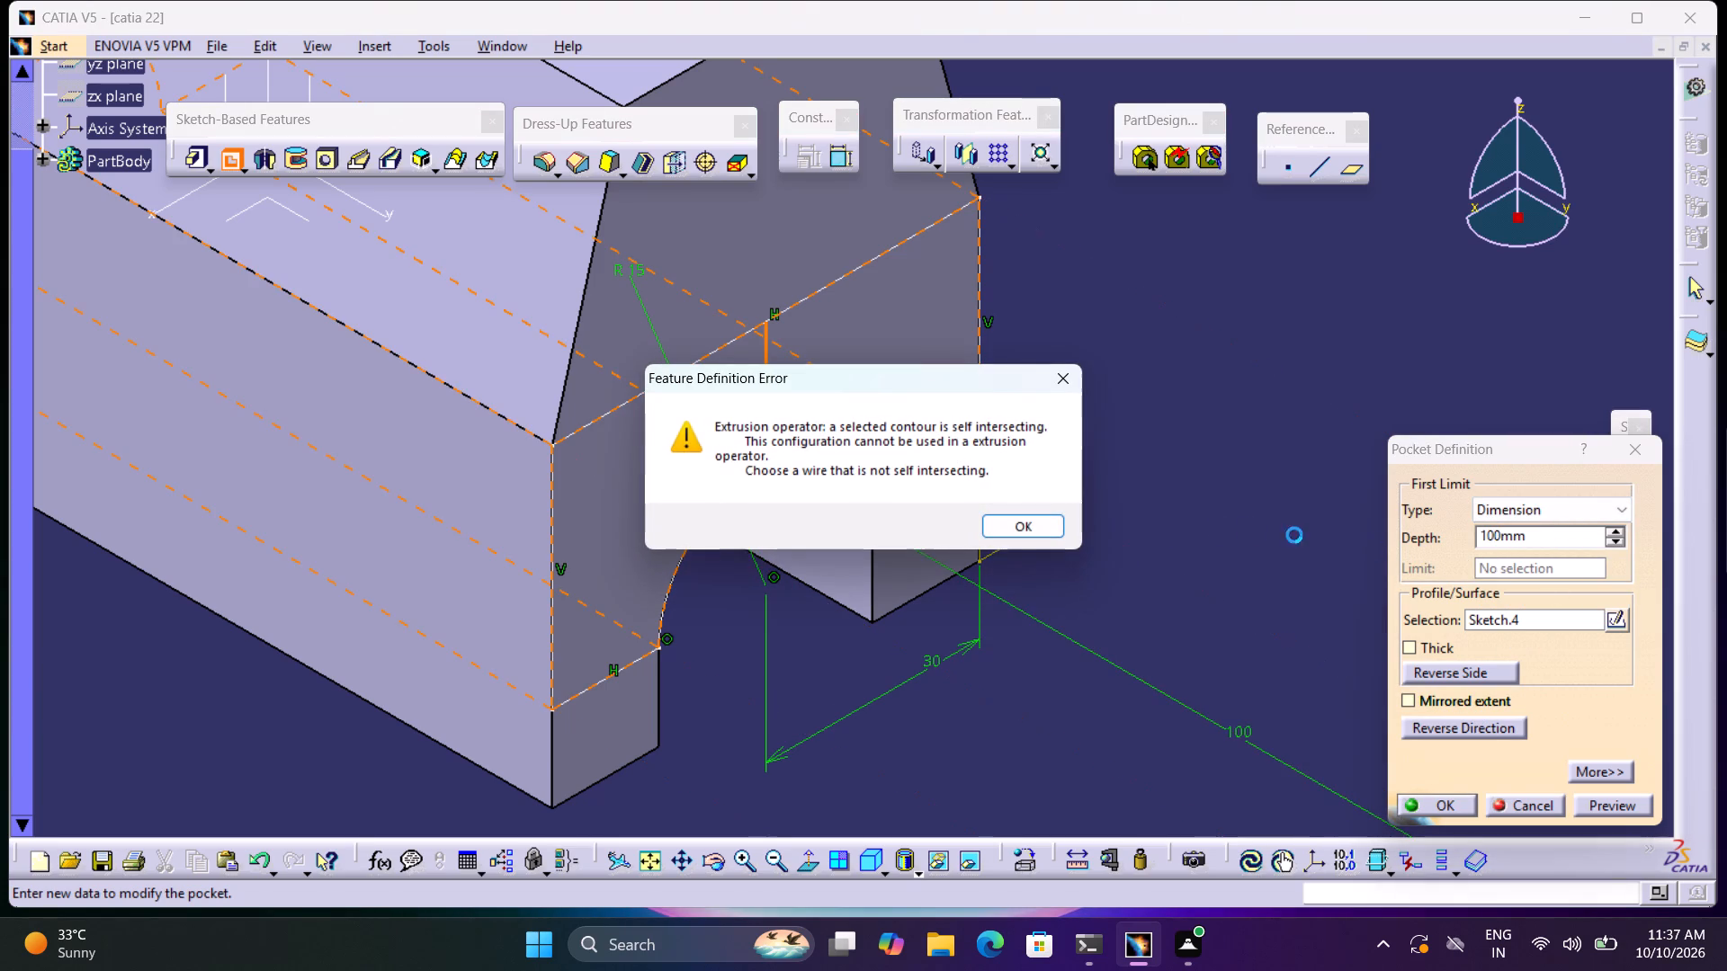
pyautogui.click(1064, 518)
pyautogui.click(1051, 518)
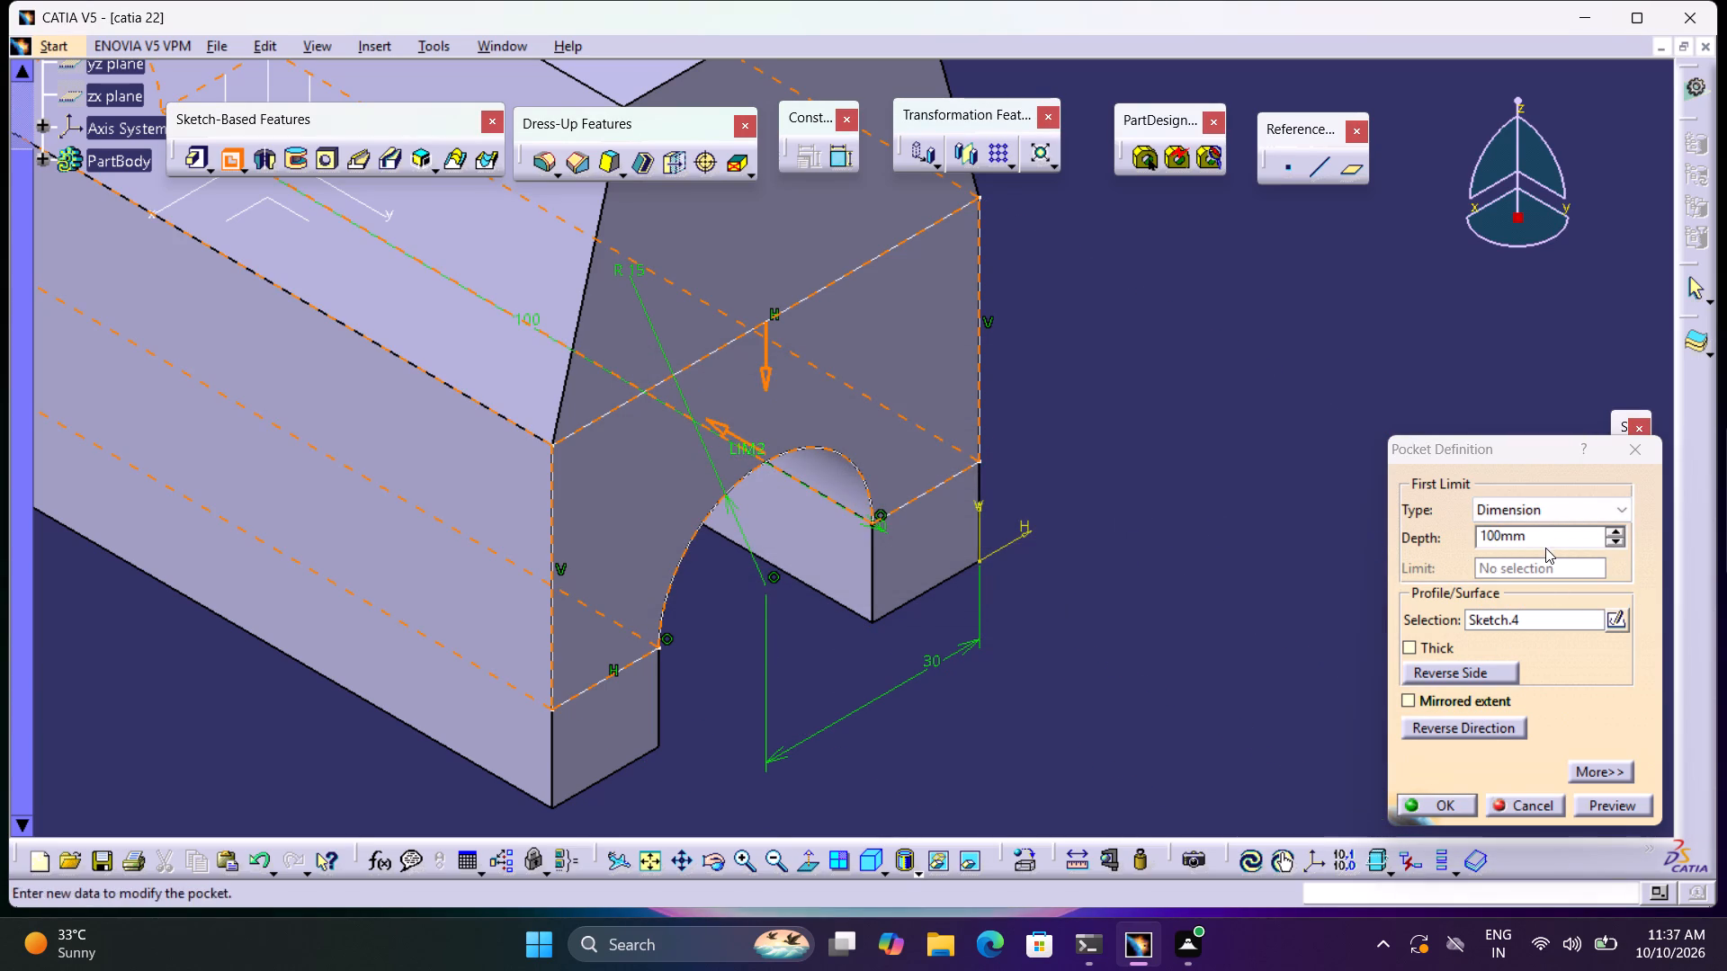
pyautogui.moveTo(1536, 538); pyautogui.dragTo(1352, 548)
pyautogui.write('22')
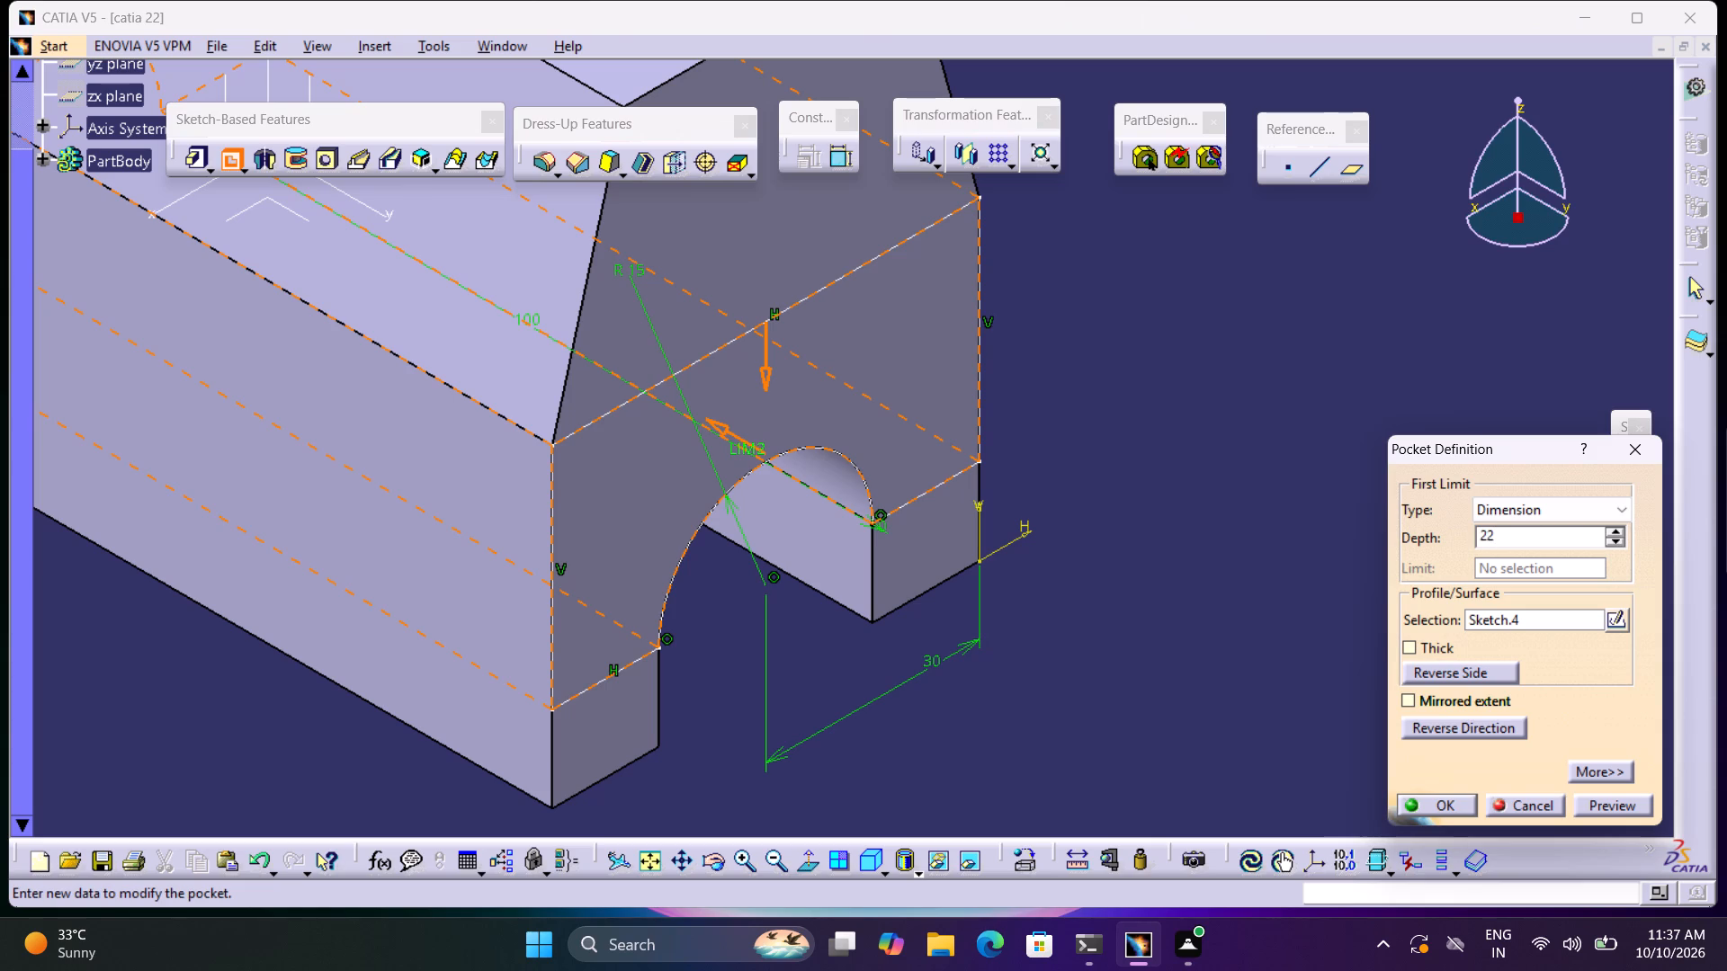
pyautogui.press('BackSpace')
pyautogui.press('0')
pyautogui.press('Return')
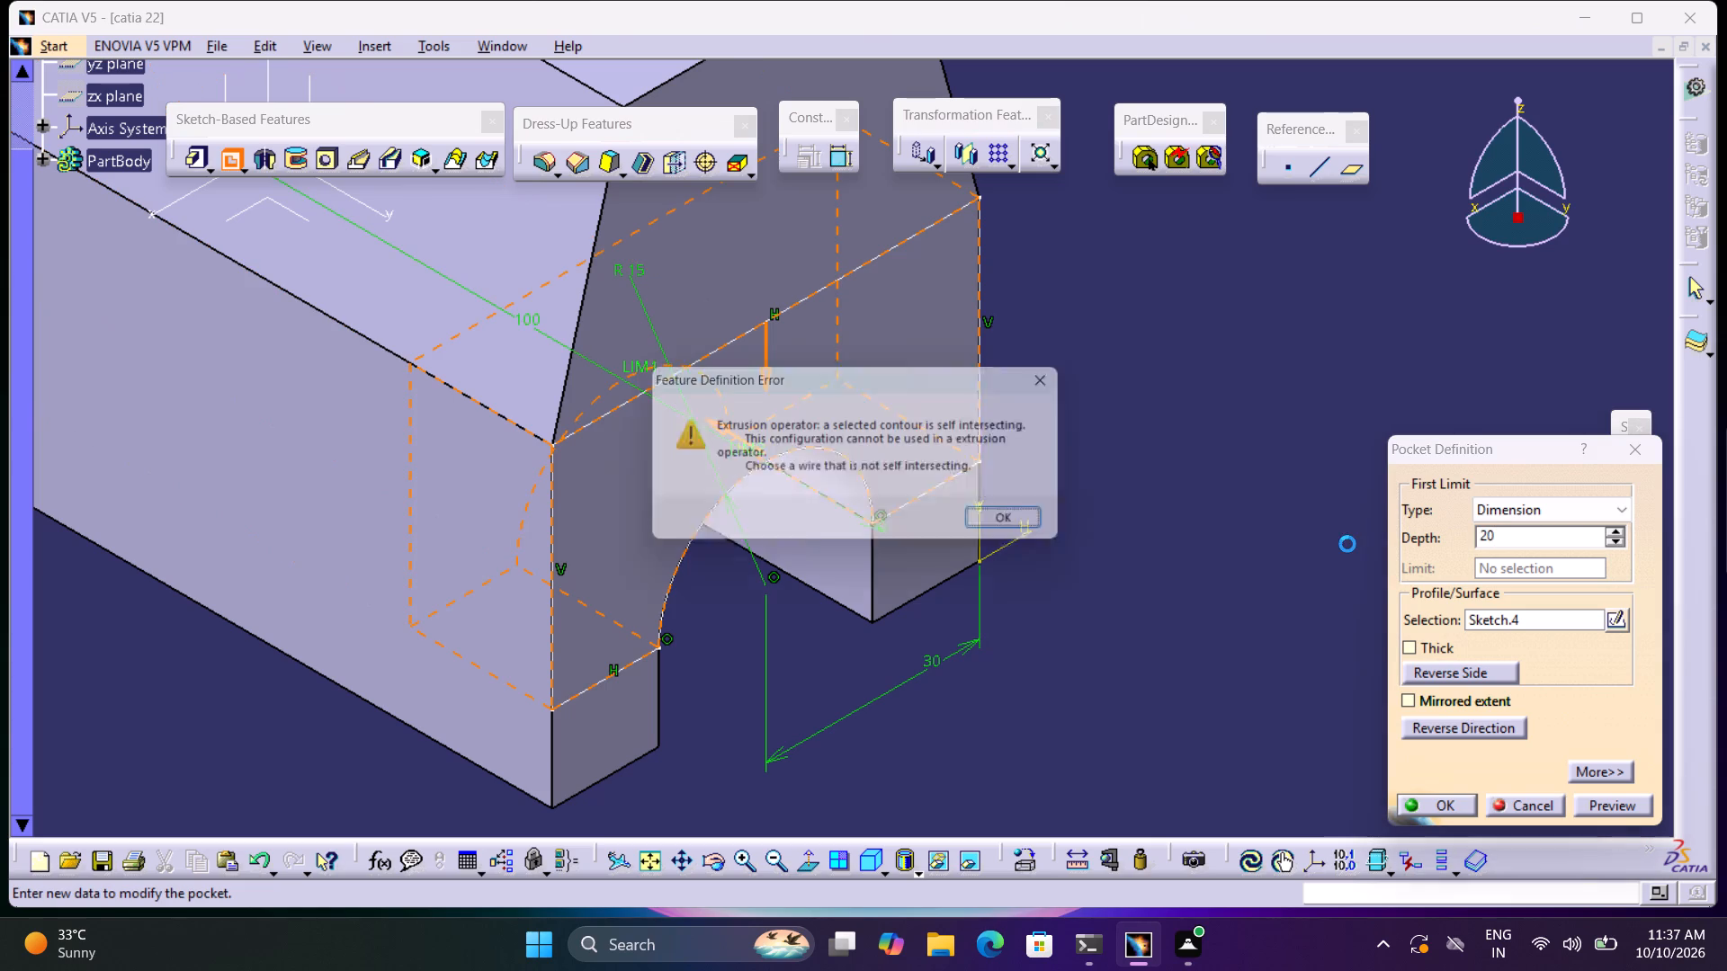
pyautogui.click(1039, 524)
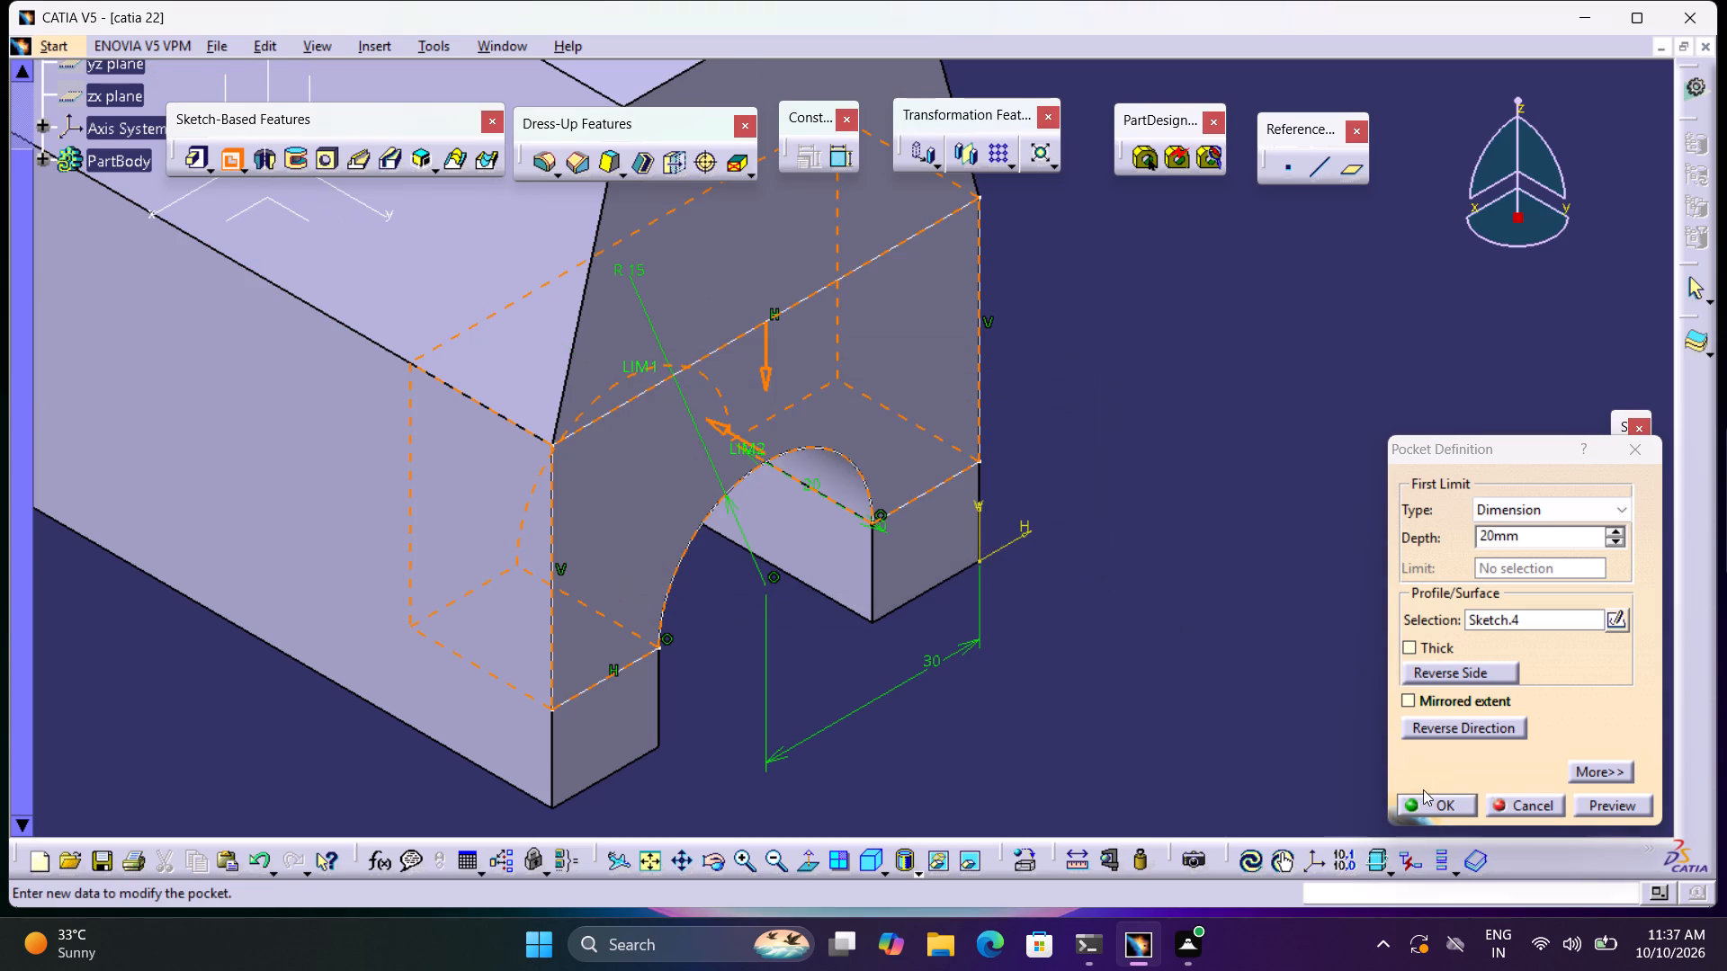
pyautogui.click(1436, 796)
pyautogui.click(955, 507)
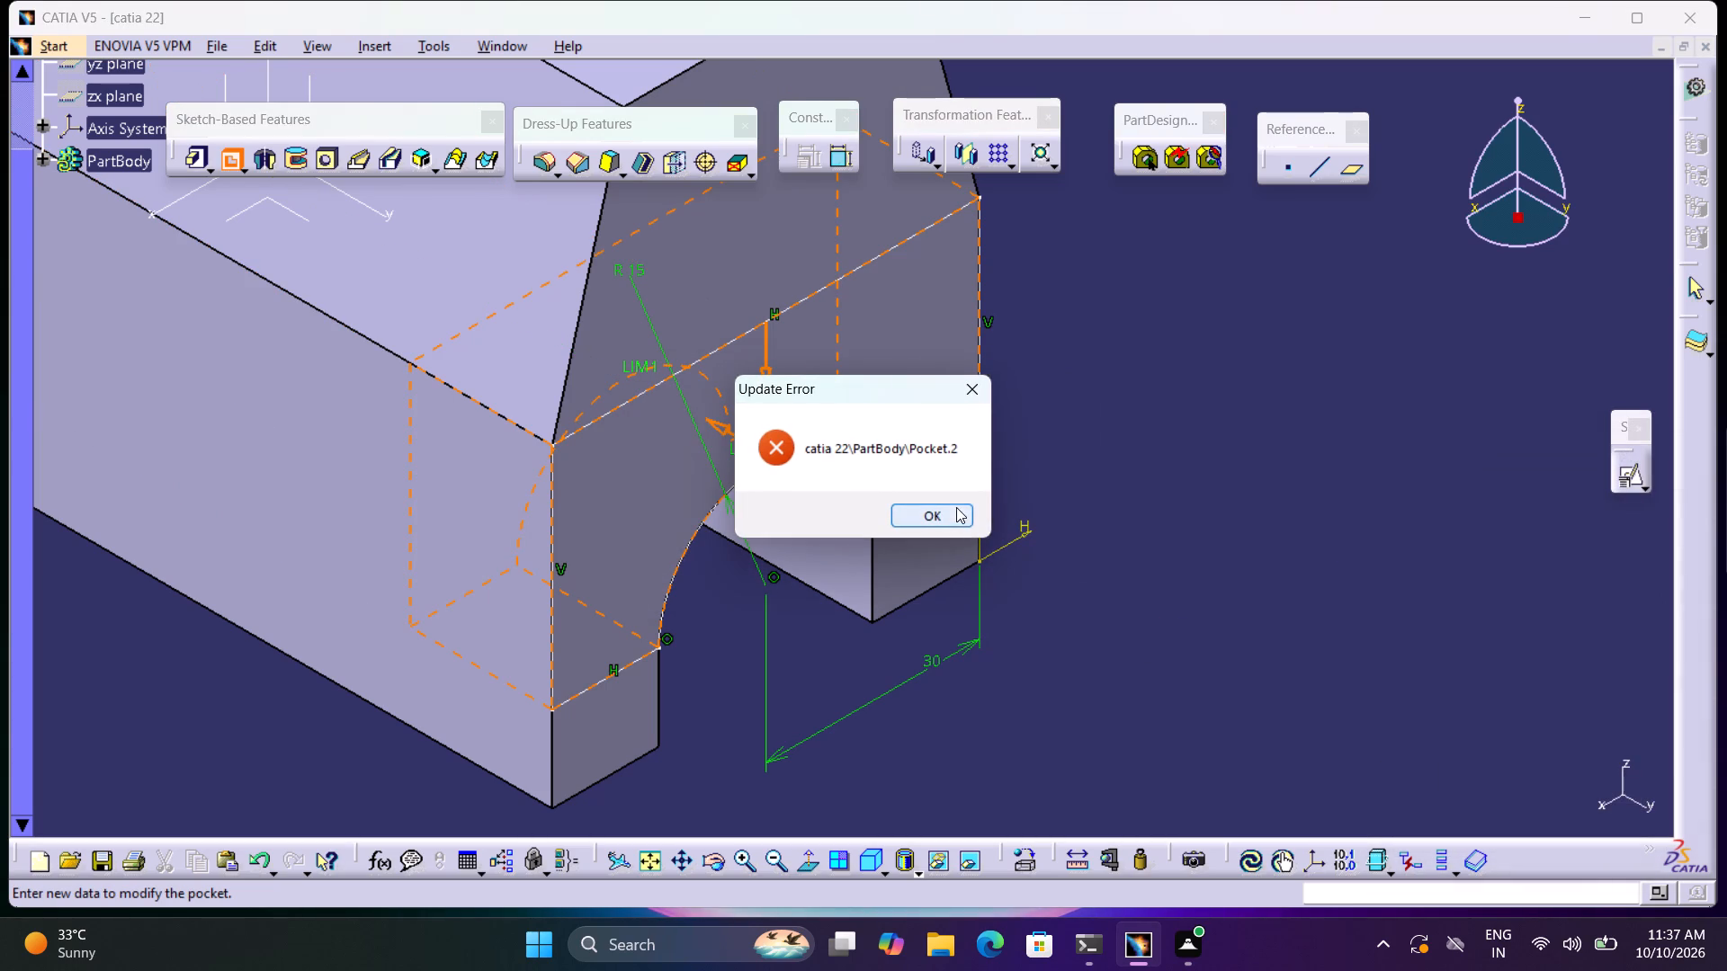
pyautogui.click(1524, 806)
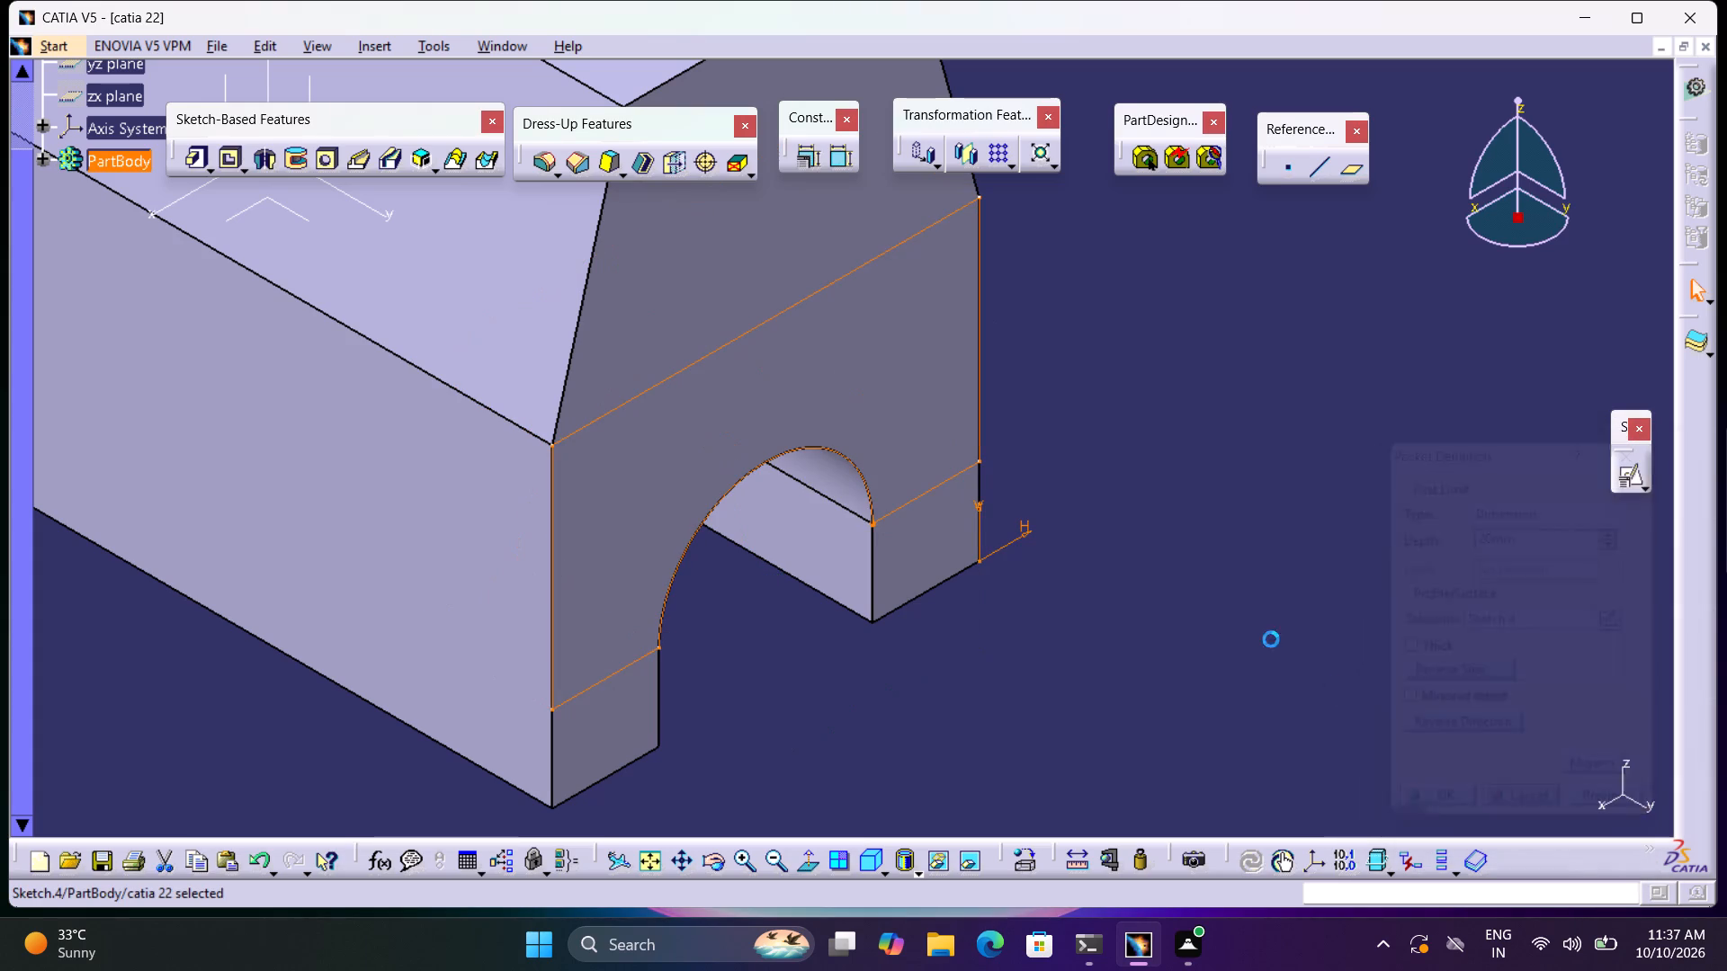
# Undo the arched profile sketch on the end face.
pyautogui.press('Escape')
pyautogui.hotkey('ctrl', 'z')
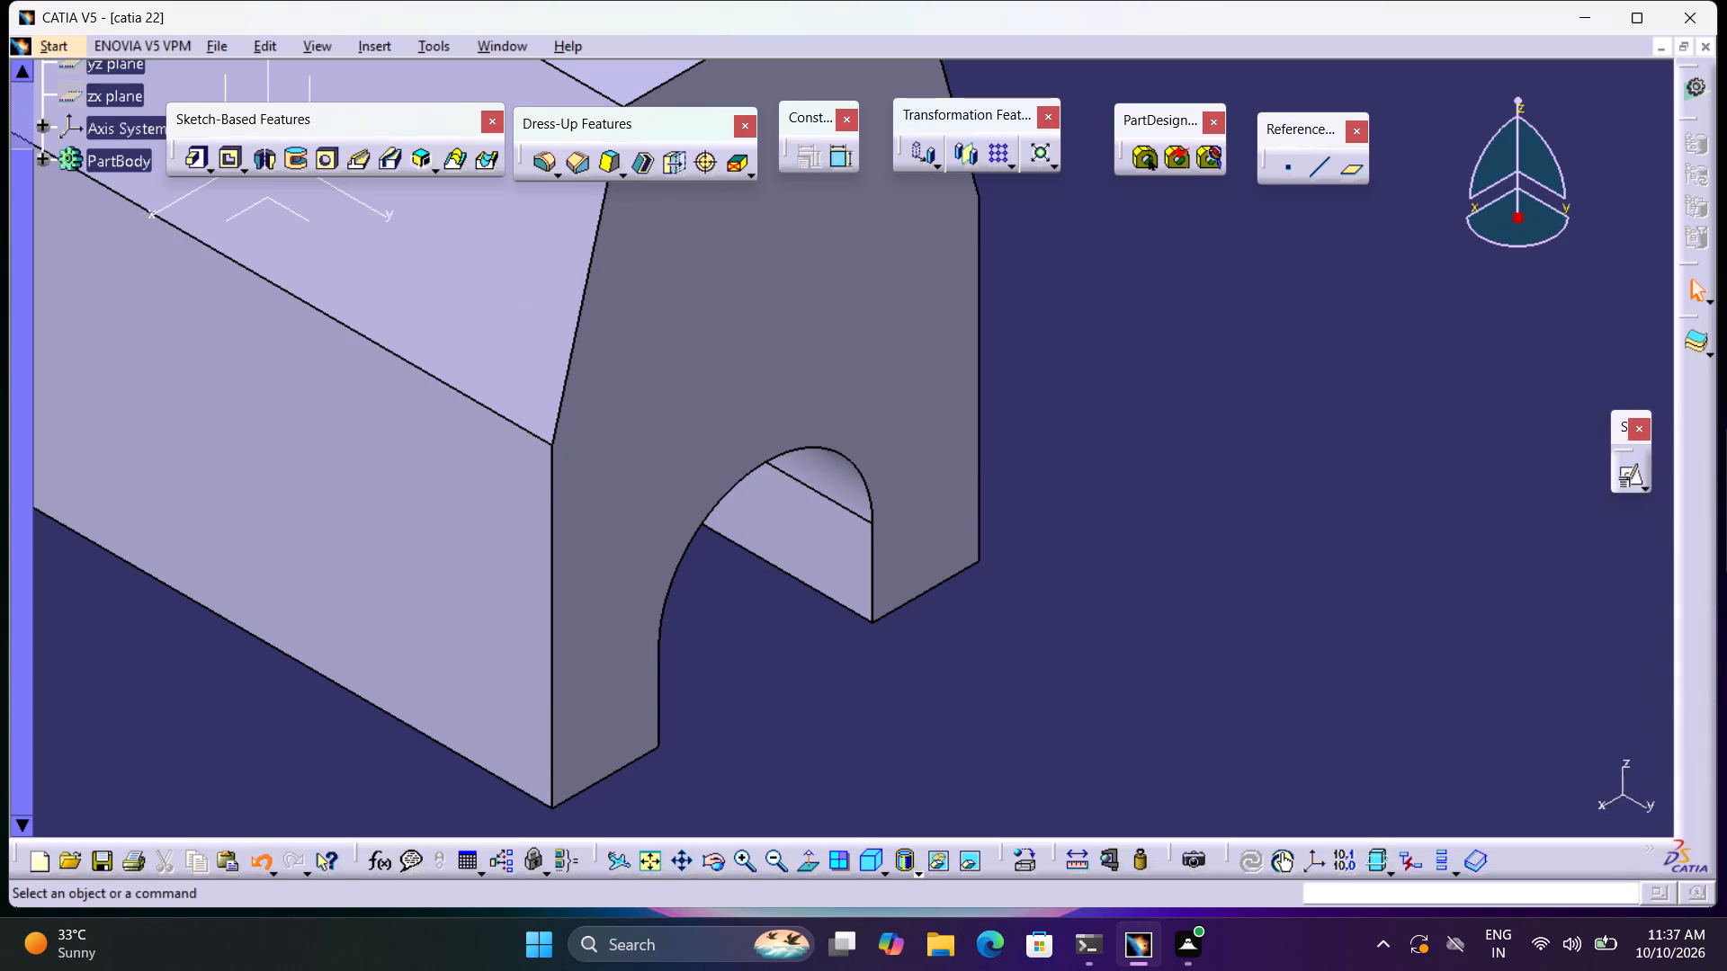
# Start a new positioned sketch on the arched end face and project the face's outline into it.
pyautogui.click(1629, 475)
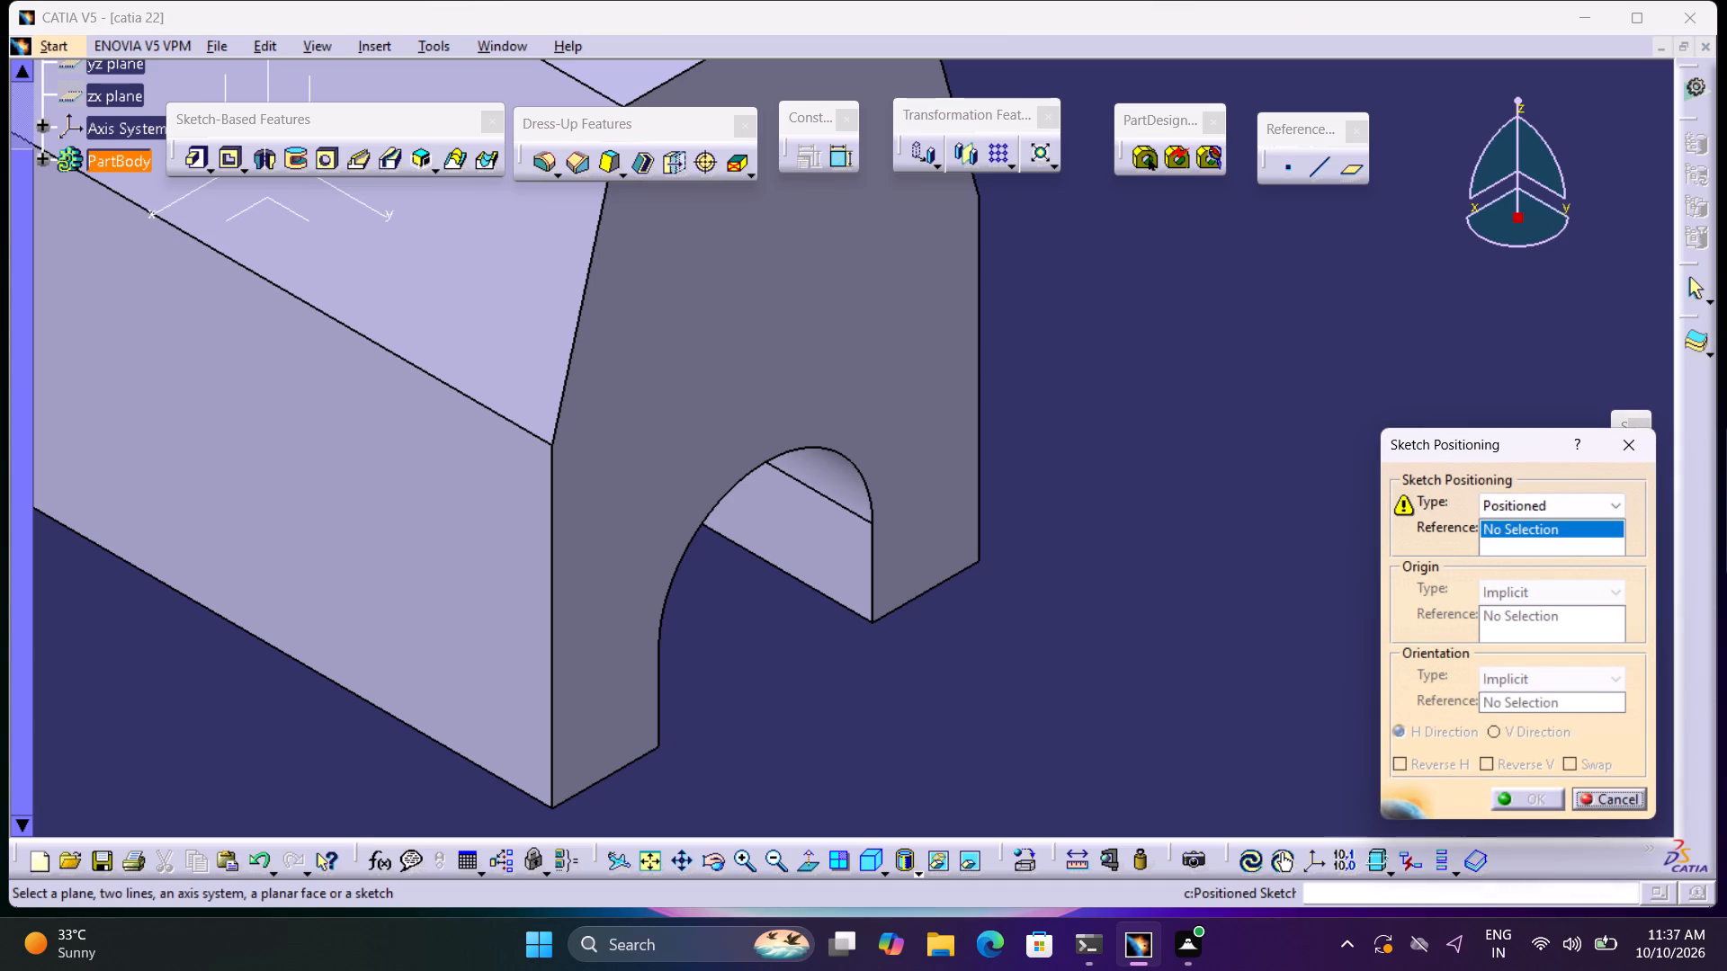
pyautogui.click(935, 407)
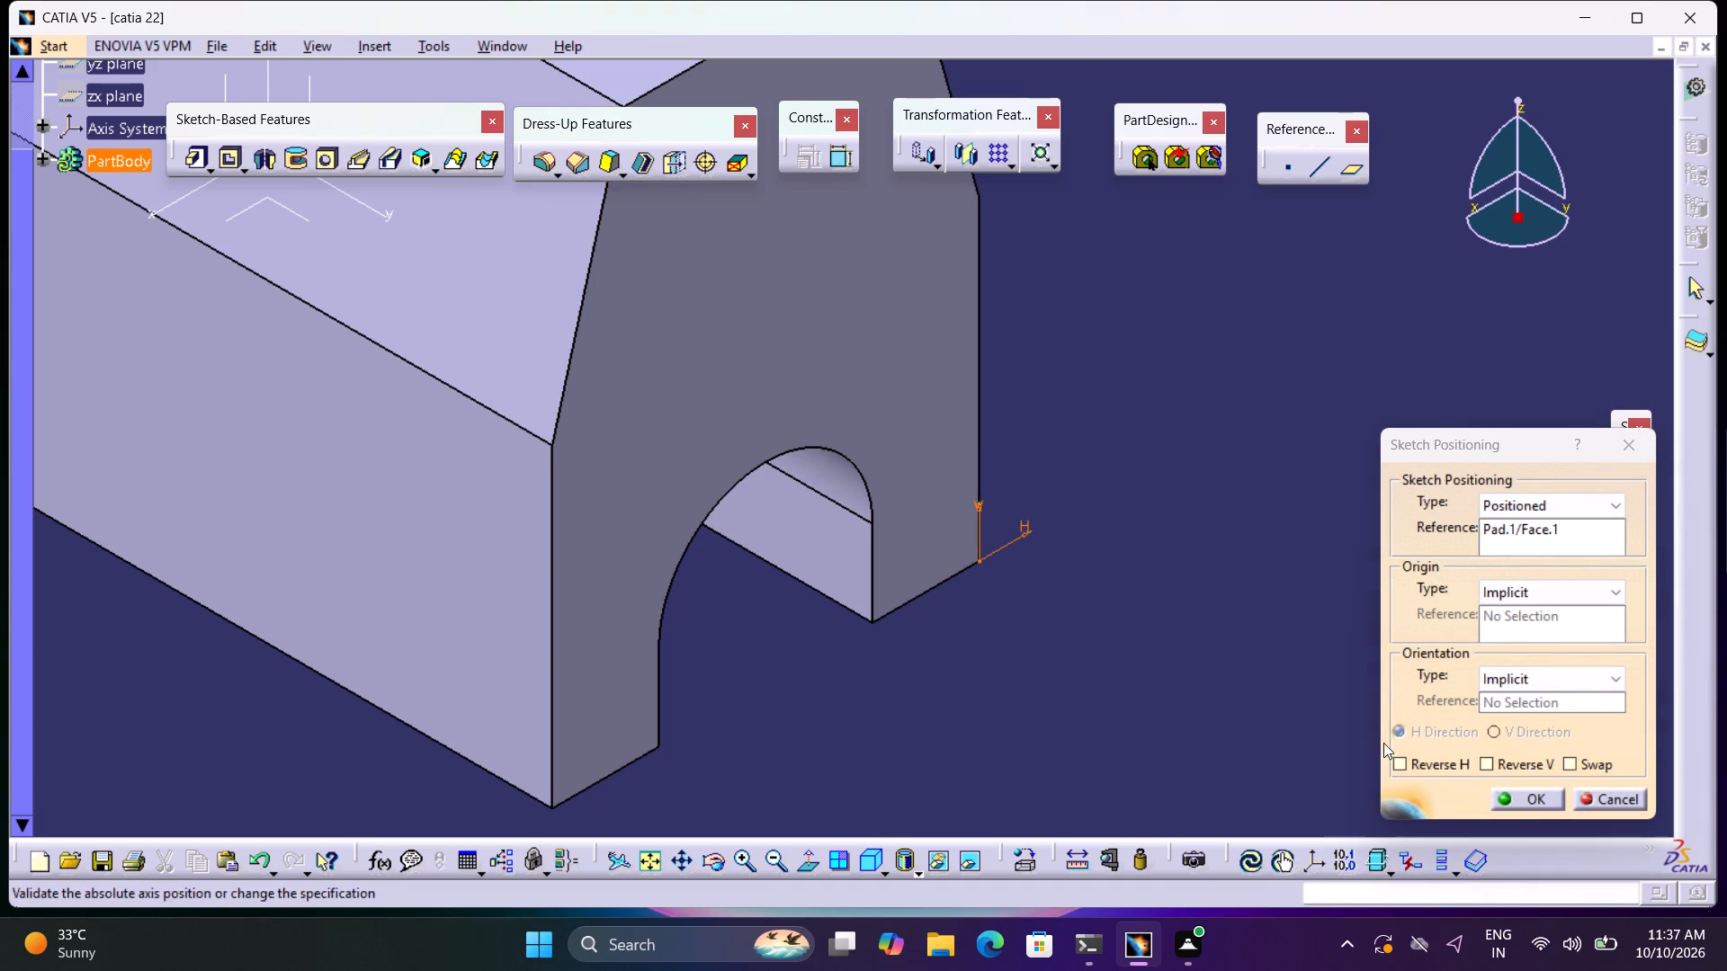
pyautogui.click(1519, 793)
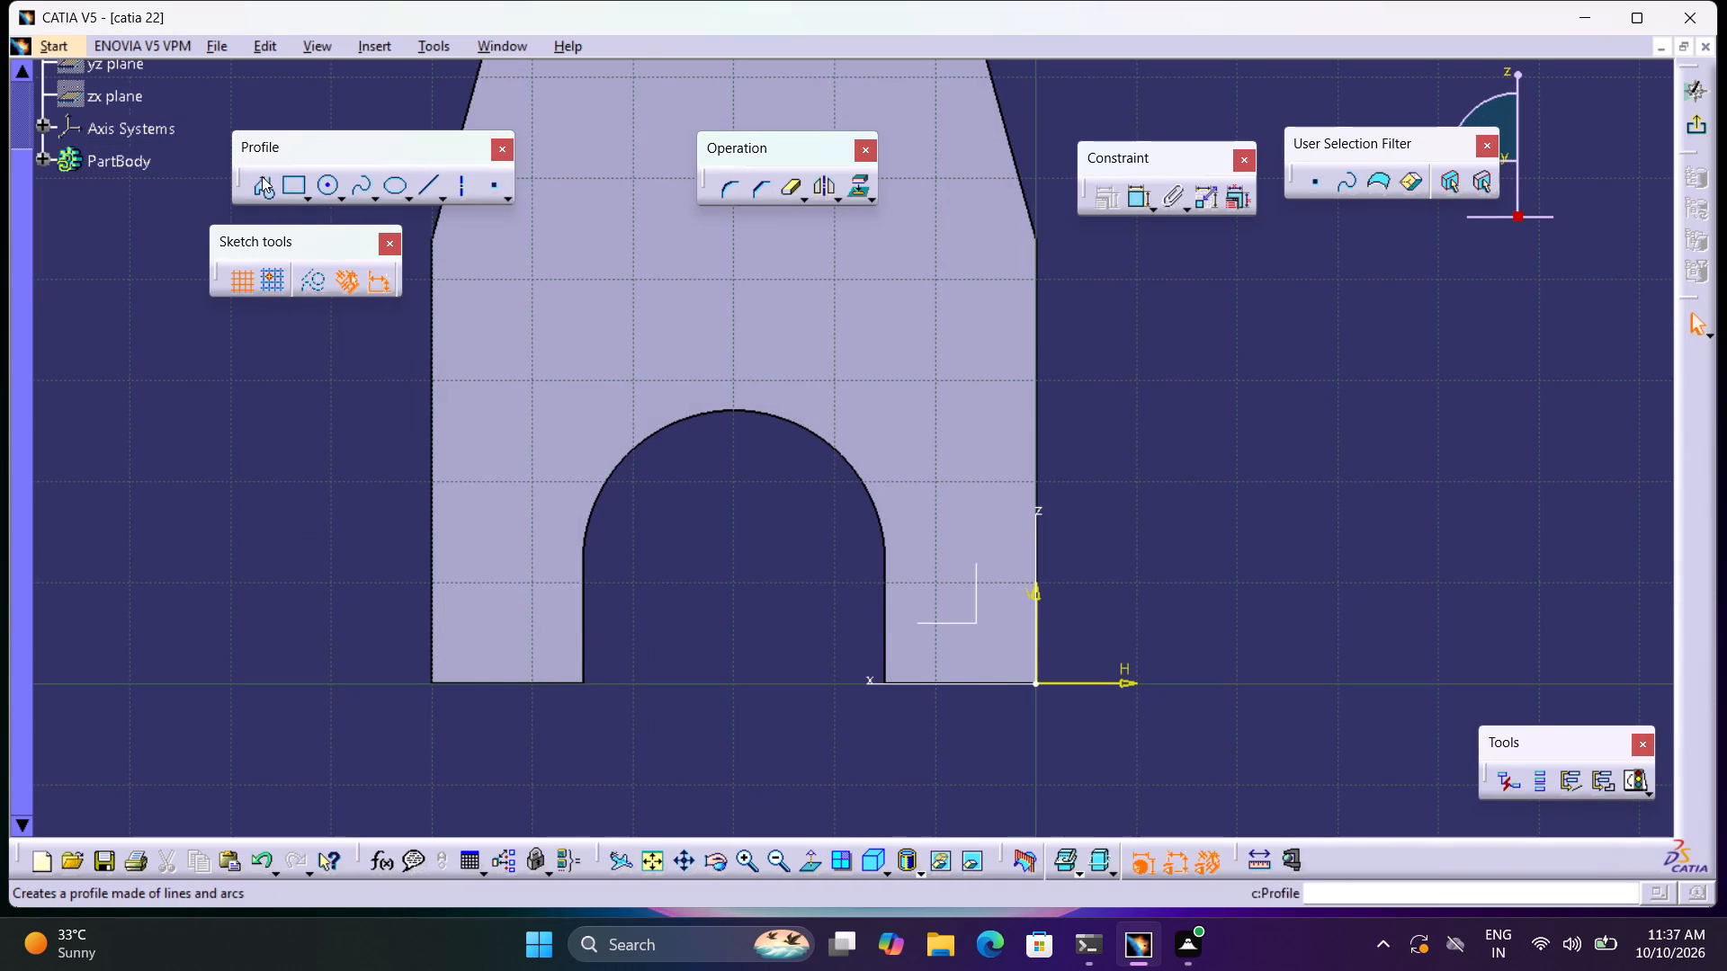
pyautogui.click(849, 192)
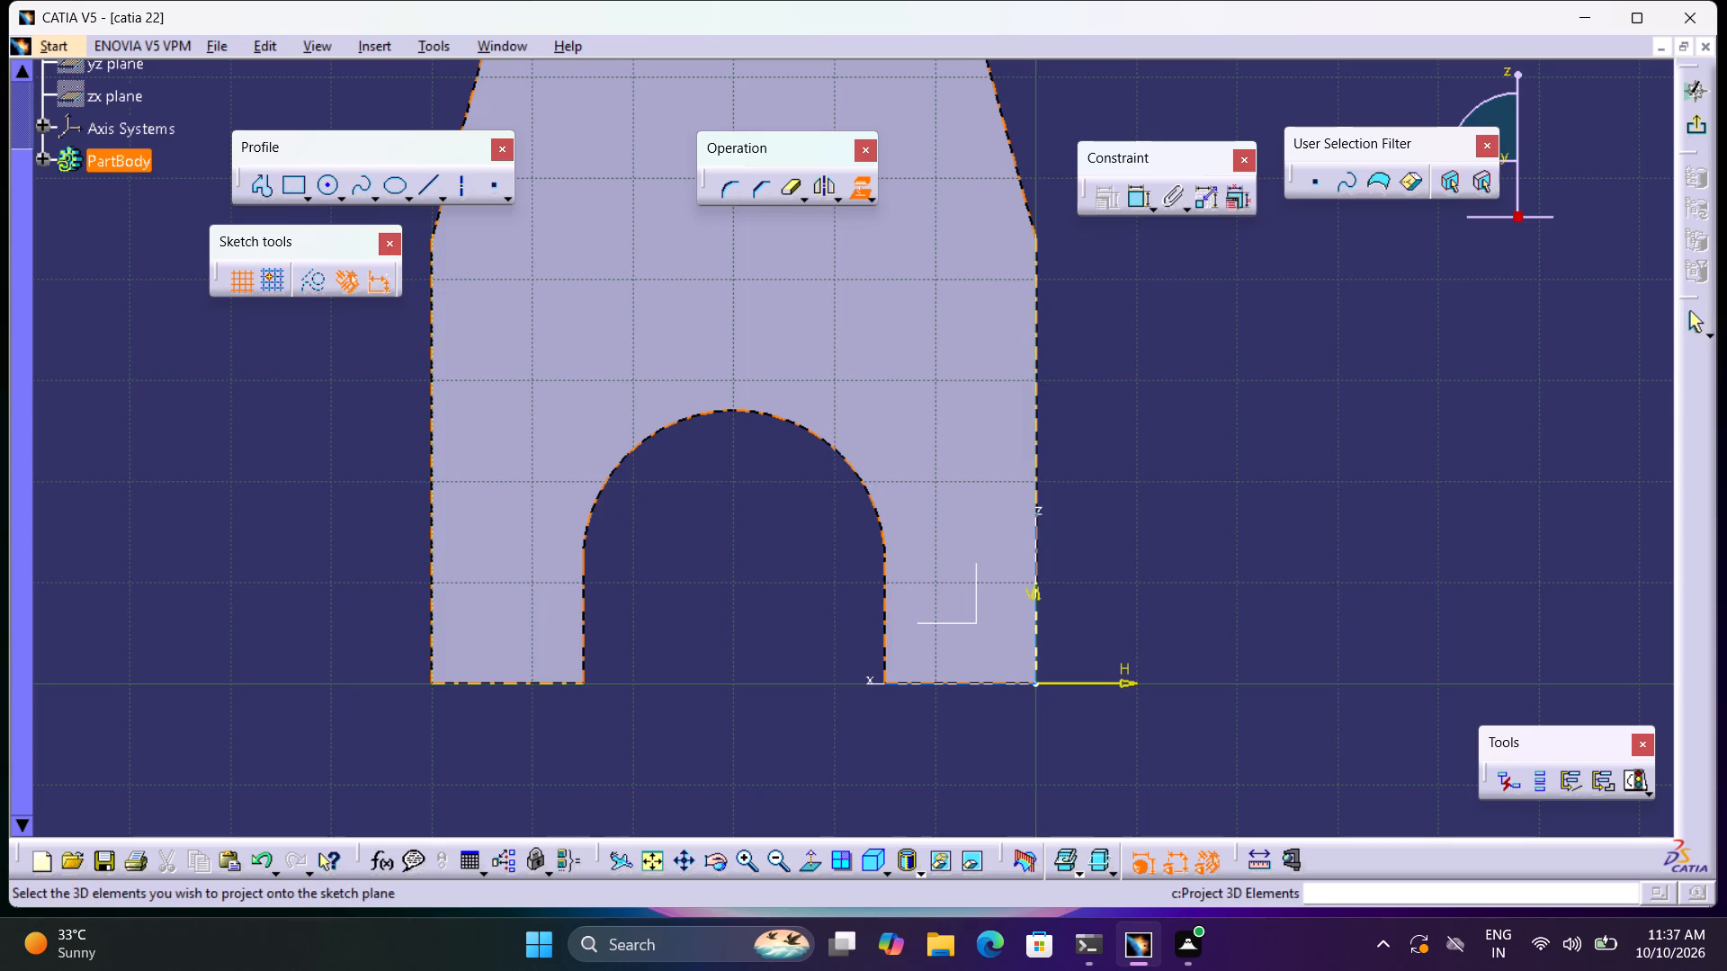
pyautogui.click(885, 278)
# Draw a profile inside the arch opening: a vertical line about 10 mm down near H -30, plus a short horizontal segment.
pyautogui.click(264, 188)
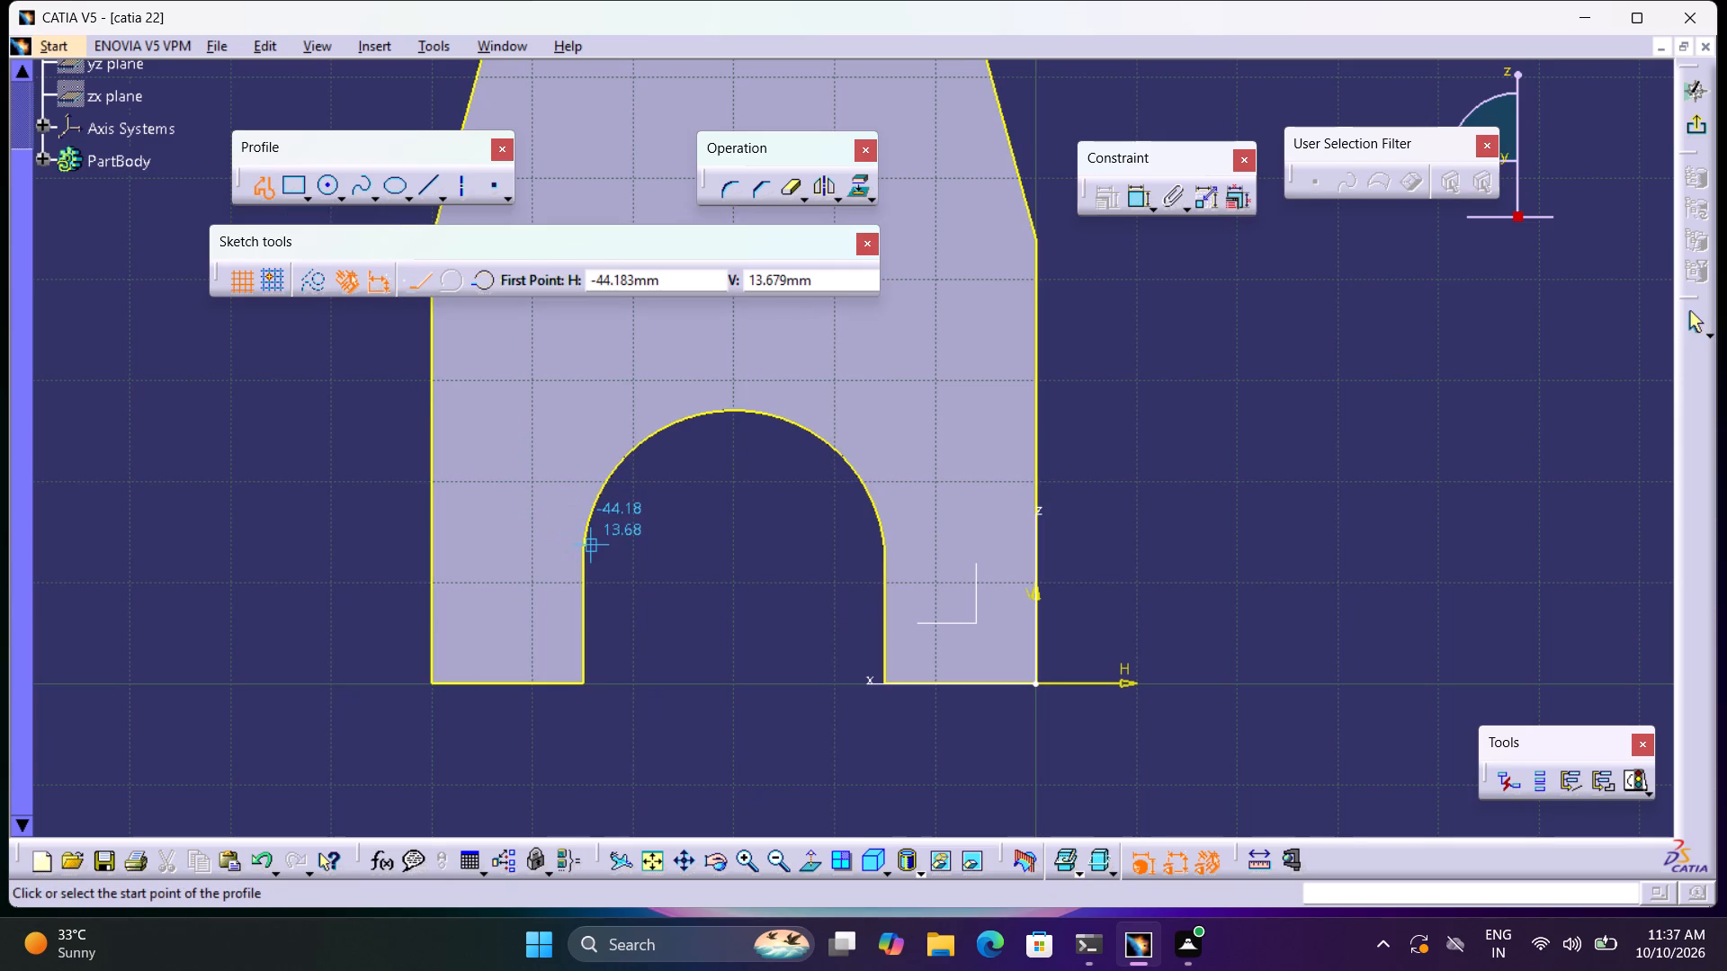
pyautogui.click(730, 568)
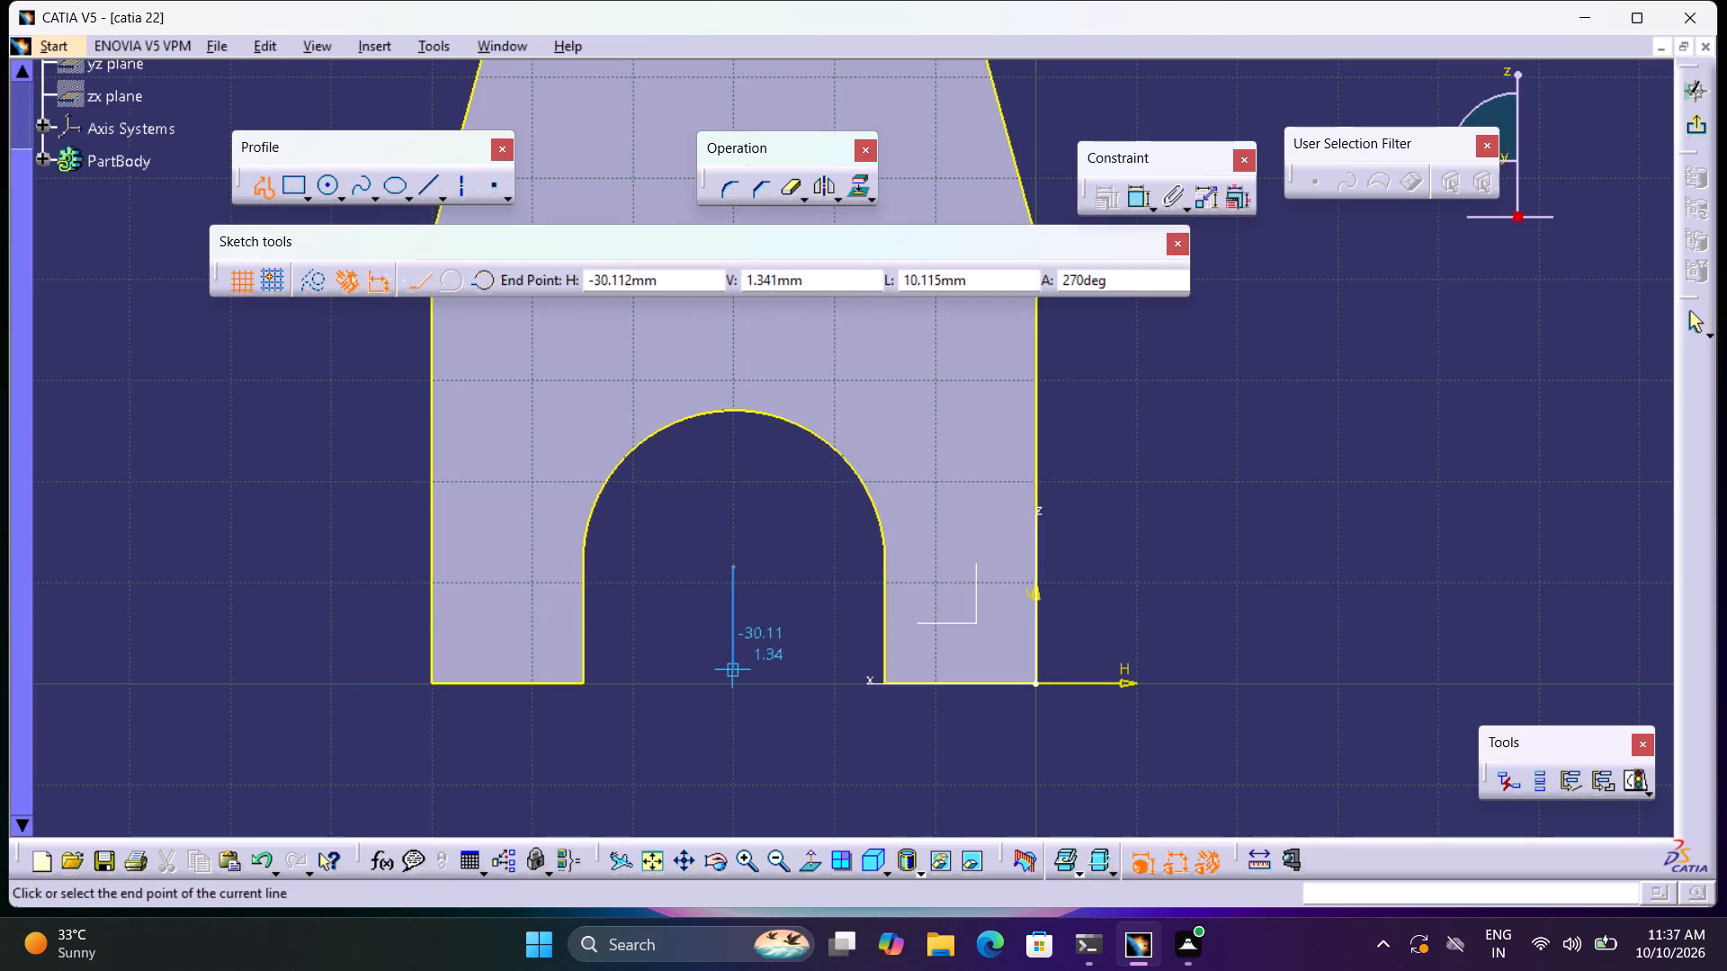
pyautogui.click(732, 672)
pyautogui.click(779, 664)
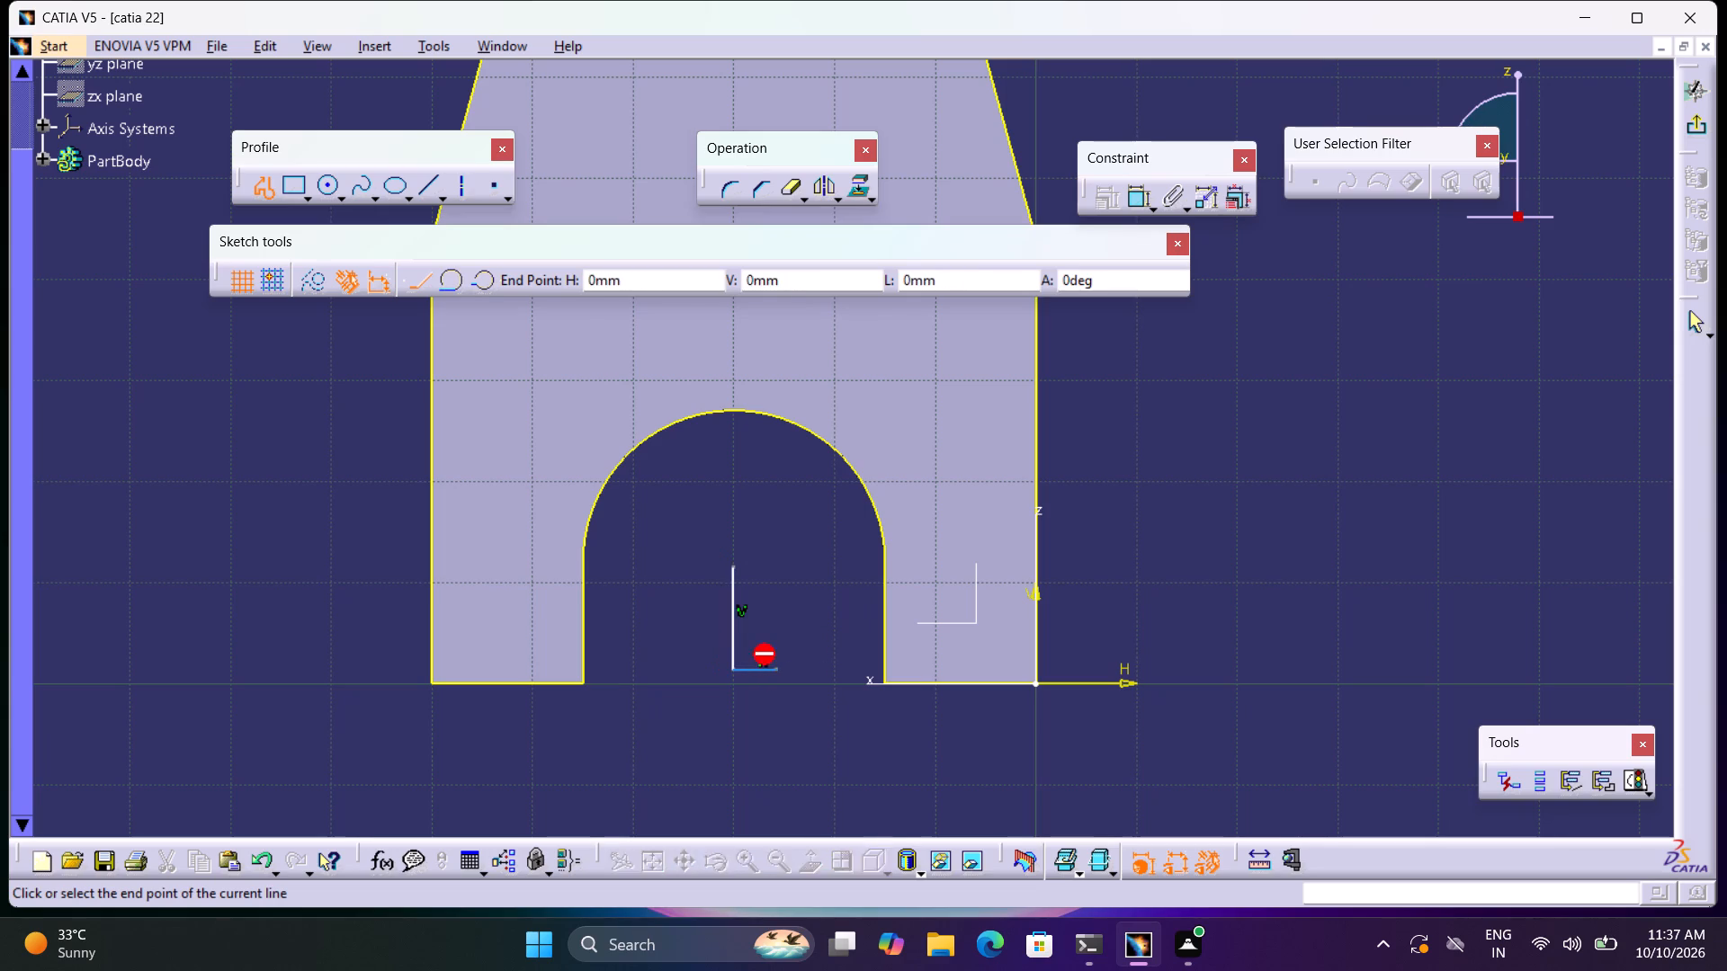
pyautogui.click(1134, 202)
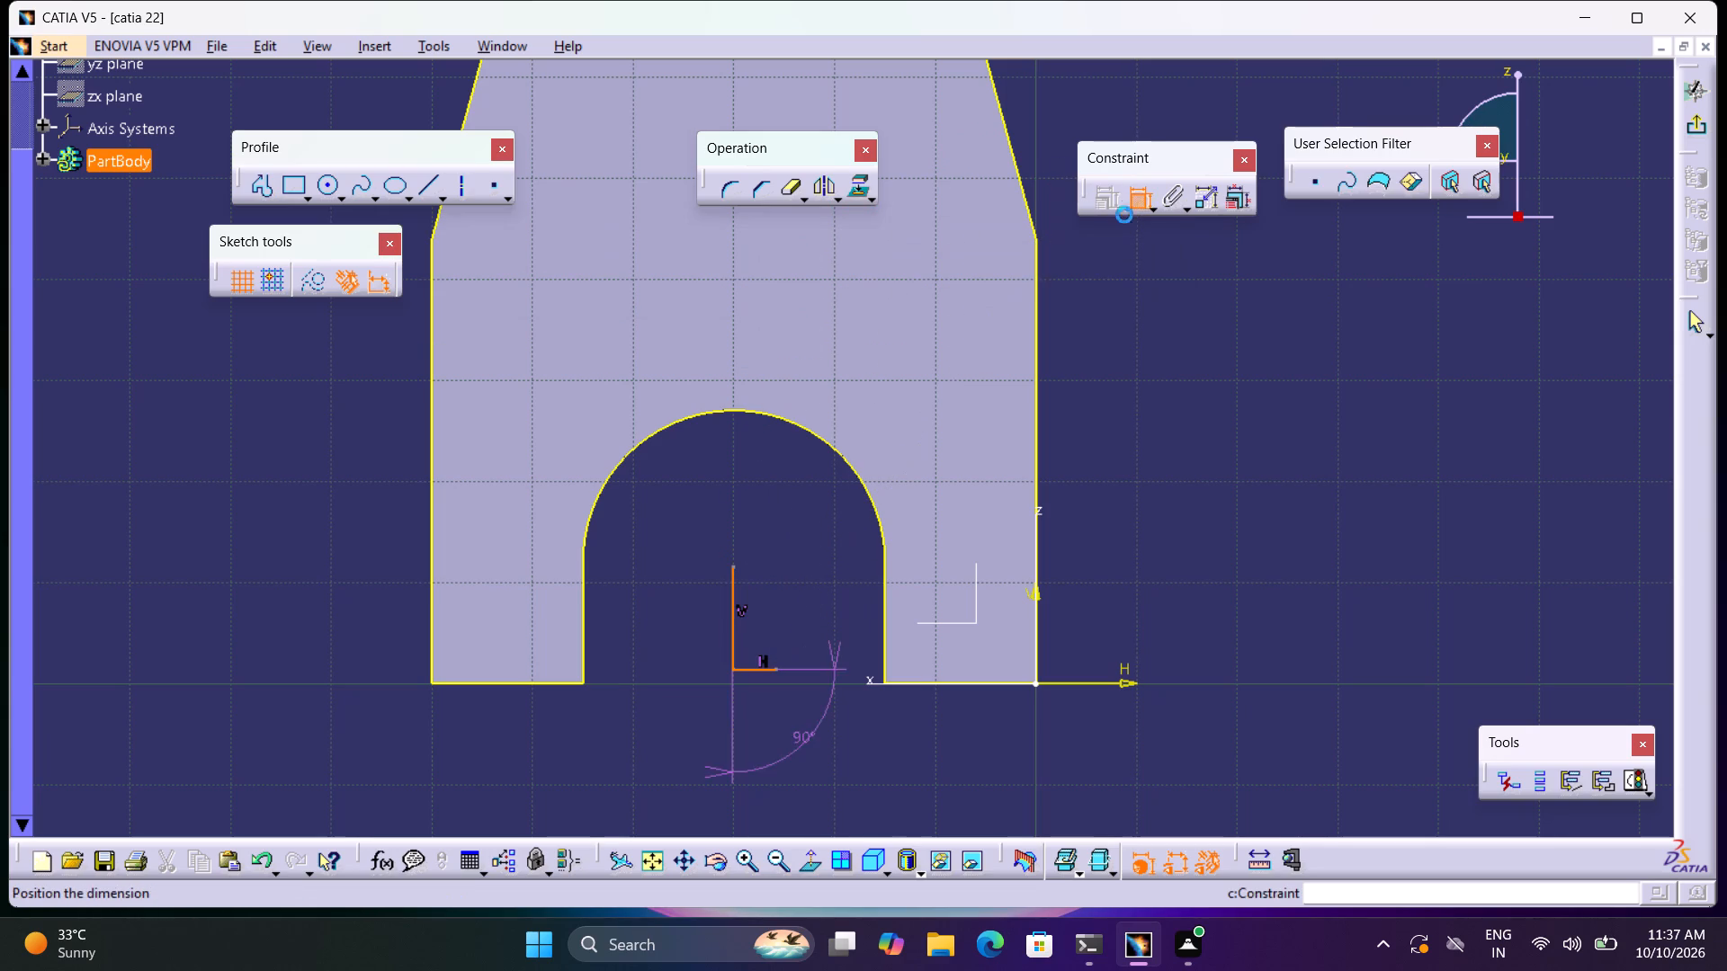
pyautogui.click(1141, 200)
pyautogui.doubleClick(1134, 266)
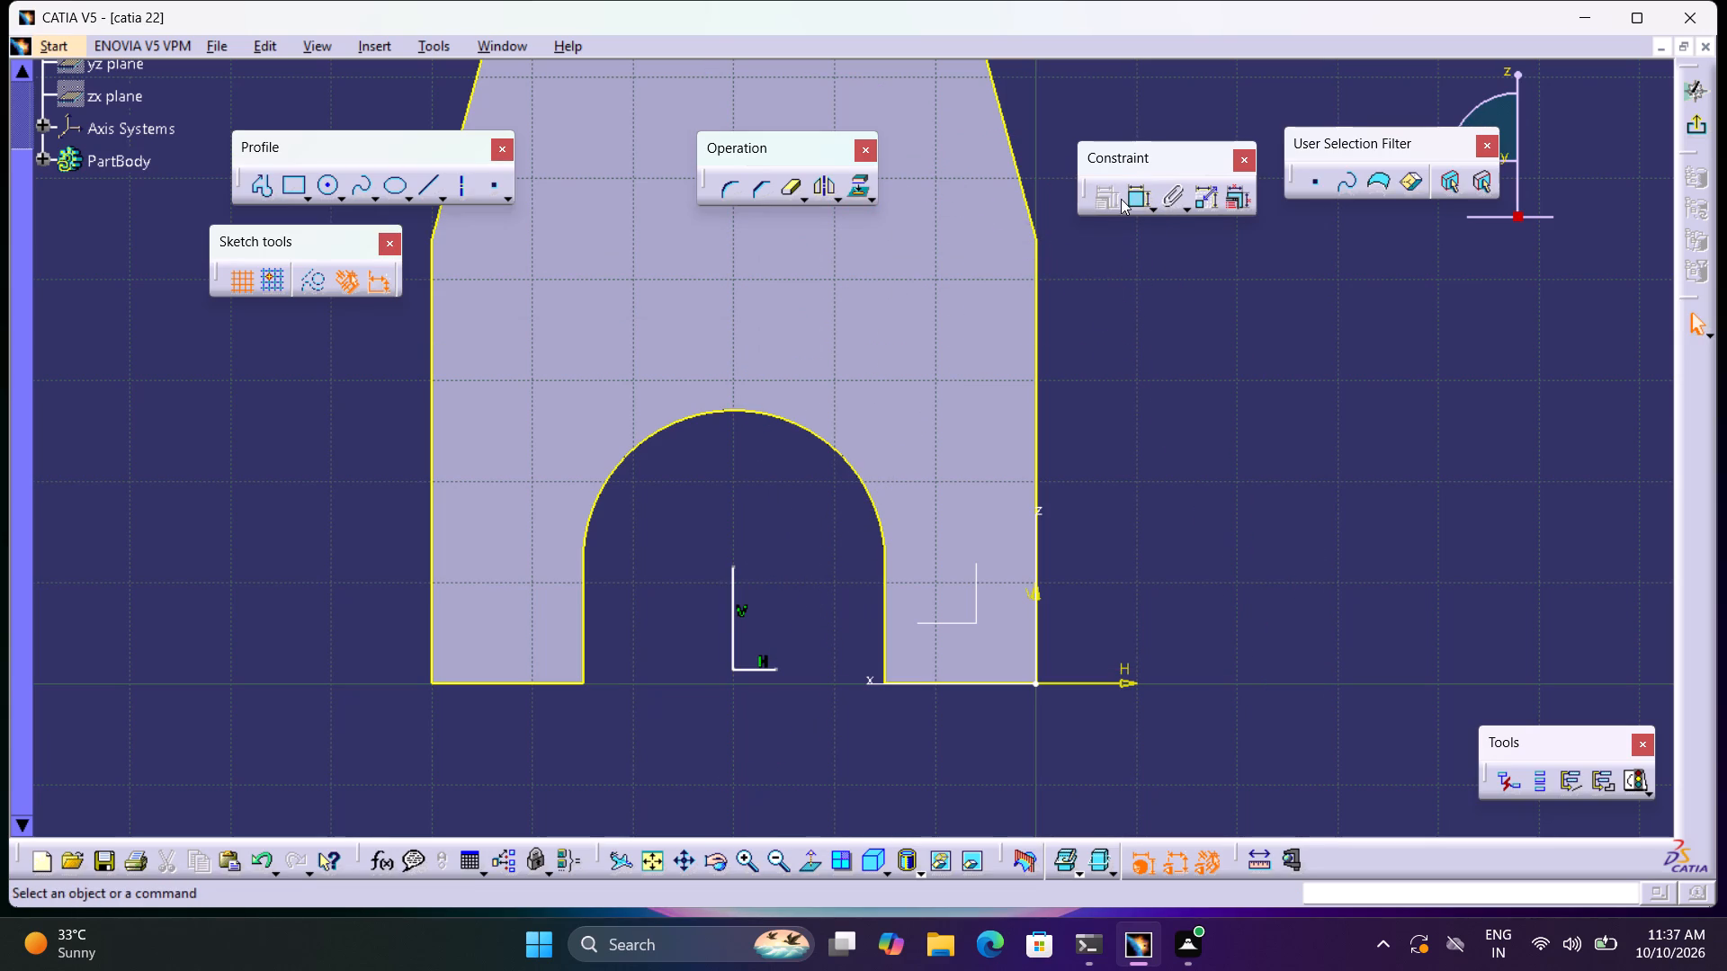
# Constrain the vertical line in the arch opening to 30 mm from the vertical axis.
pyautogui.click(1138, 199)
pyautogui.click(739, 583)
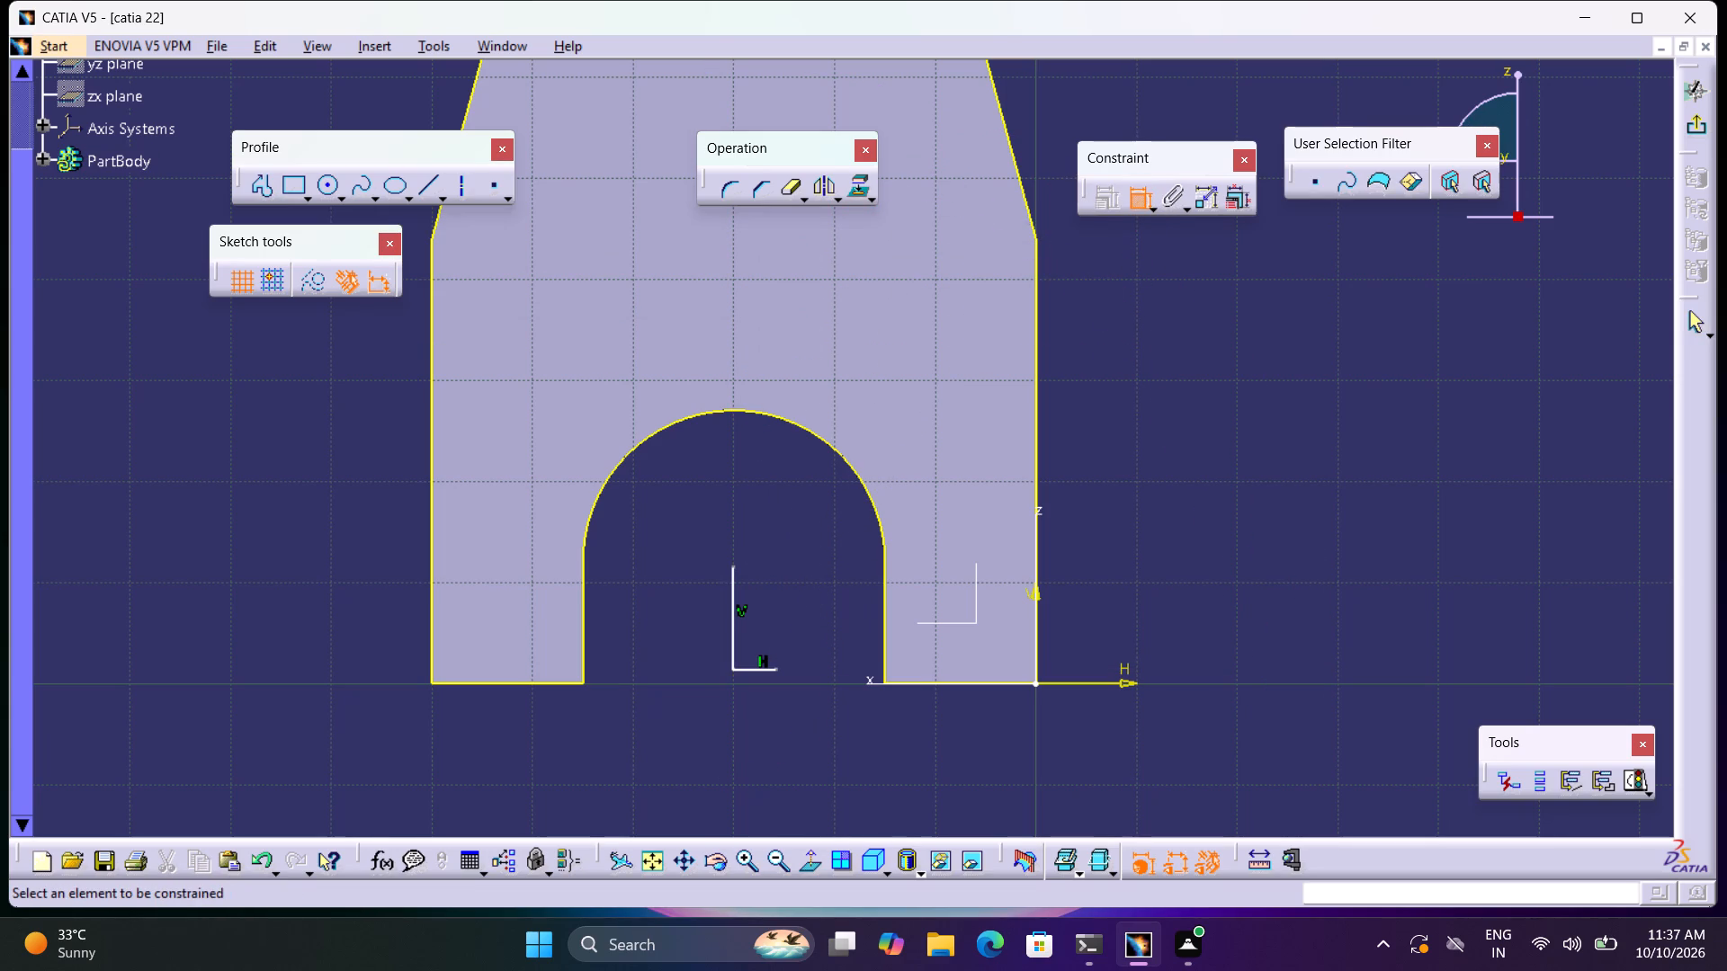
pyautogui.click(734, 583)
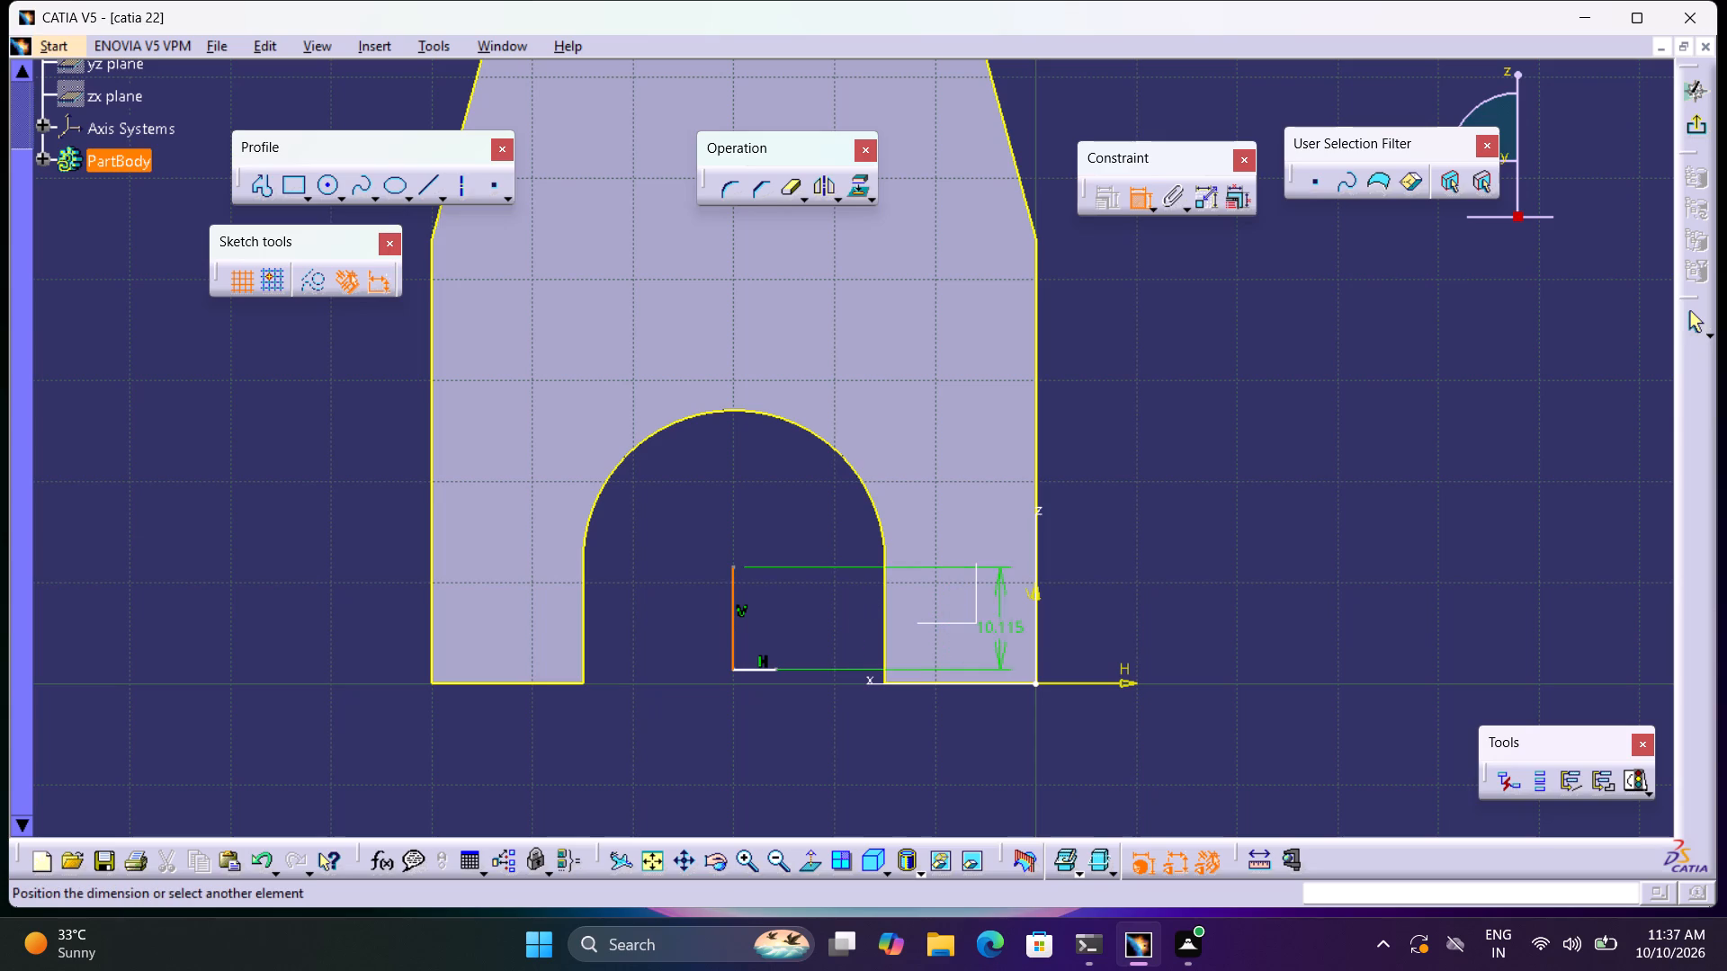
pyautogui.click(1037, 629)
pyautogui.click(815, 792)
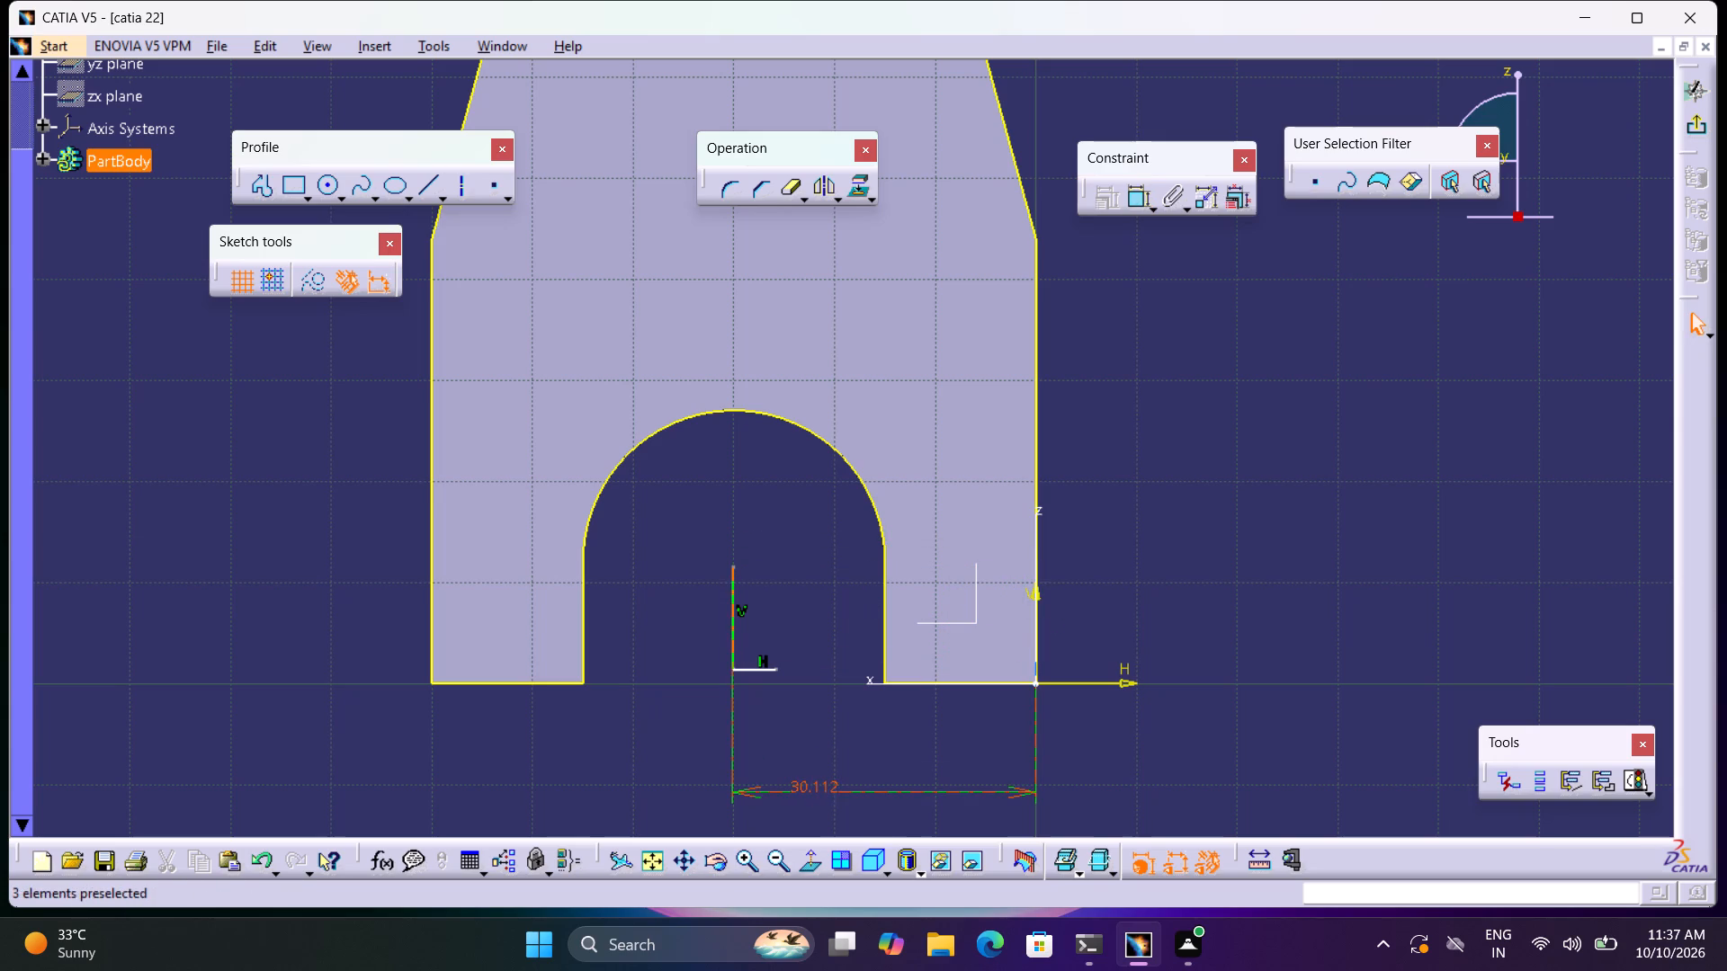
pyautogui.doubleClick(836, 789)
pyautogui.press('3')
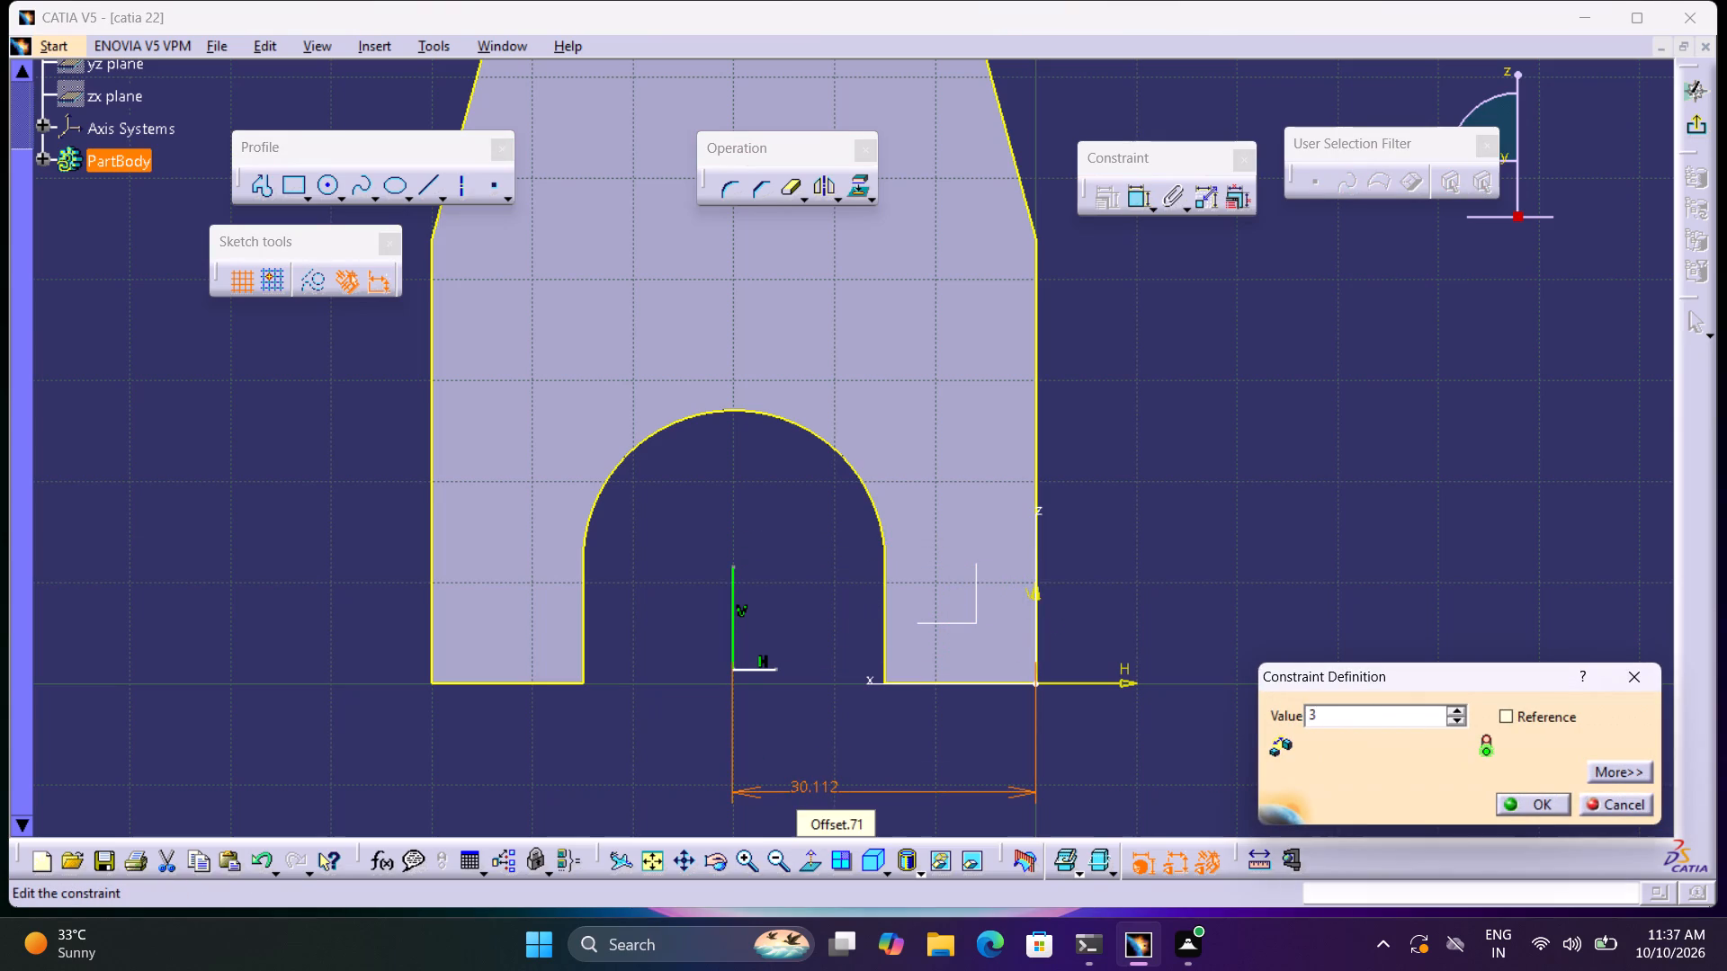
pyautogui.press('0')
pyautogui.press('Return')
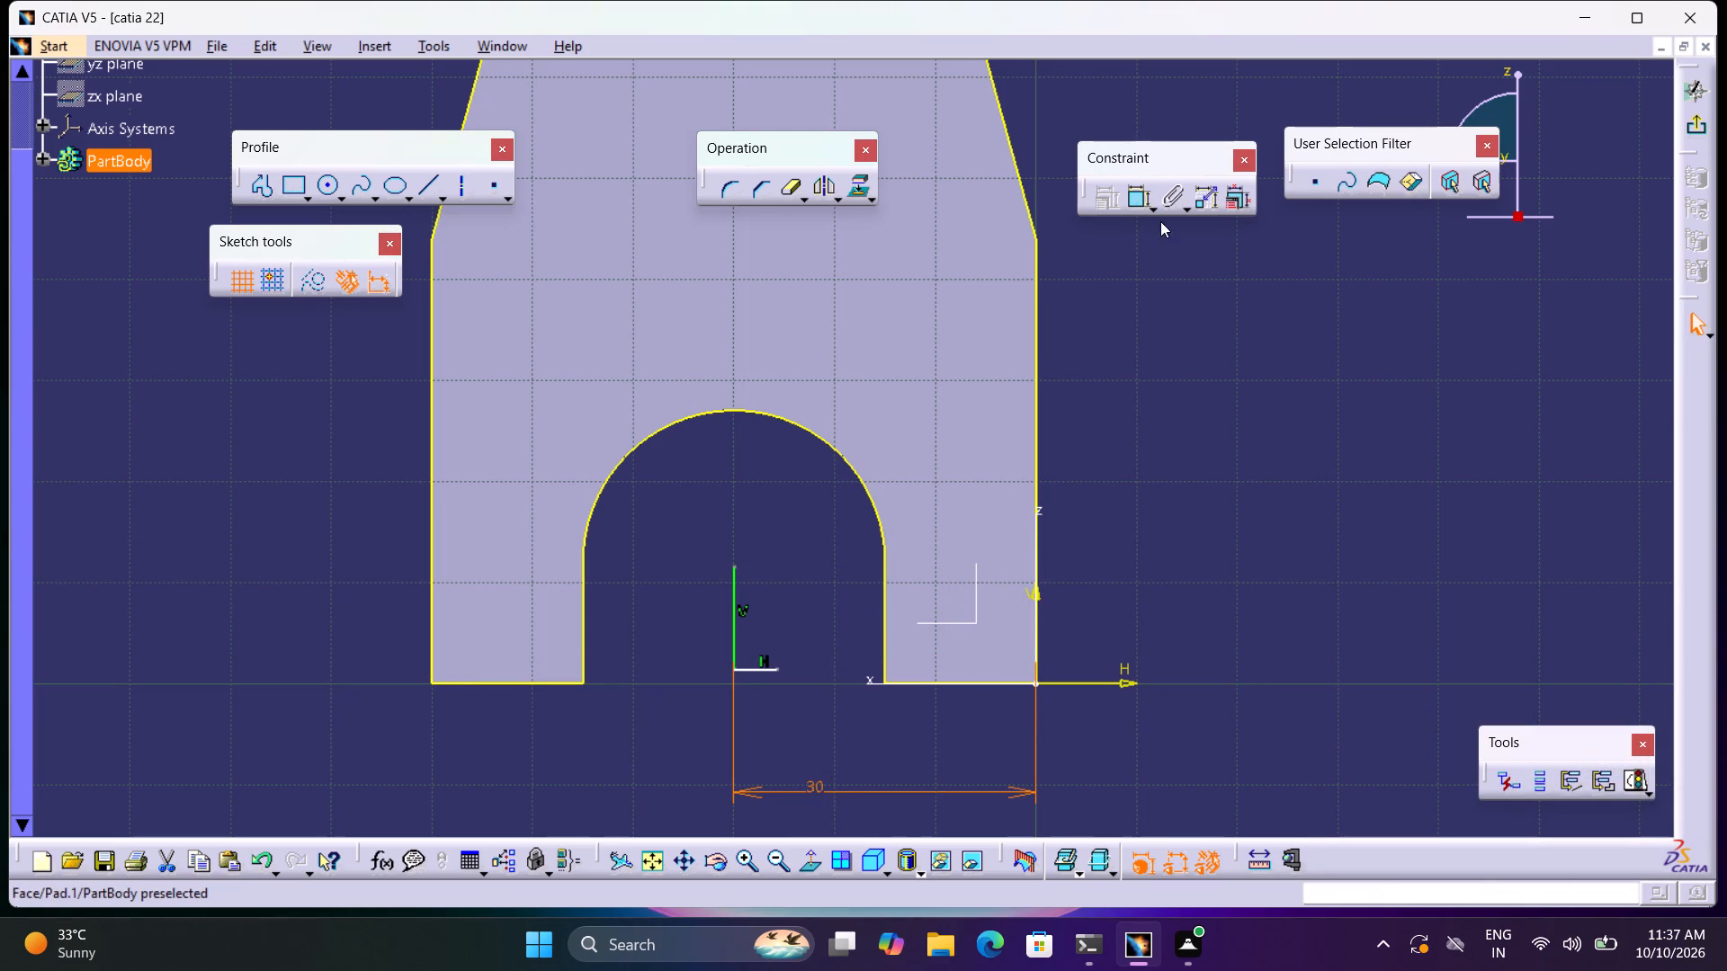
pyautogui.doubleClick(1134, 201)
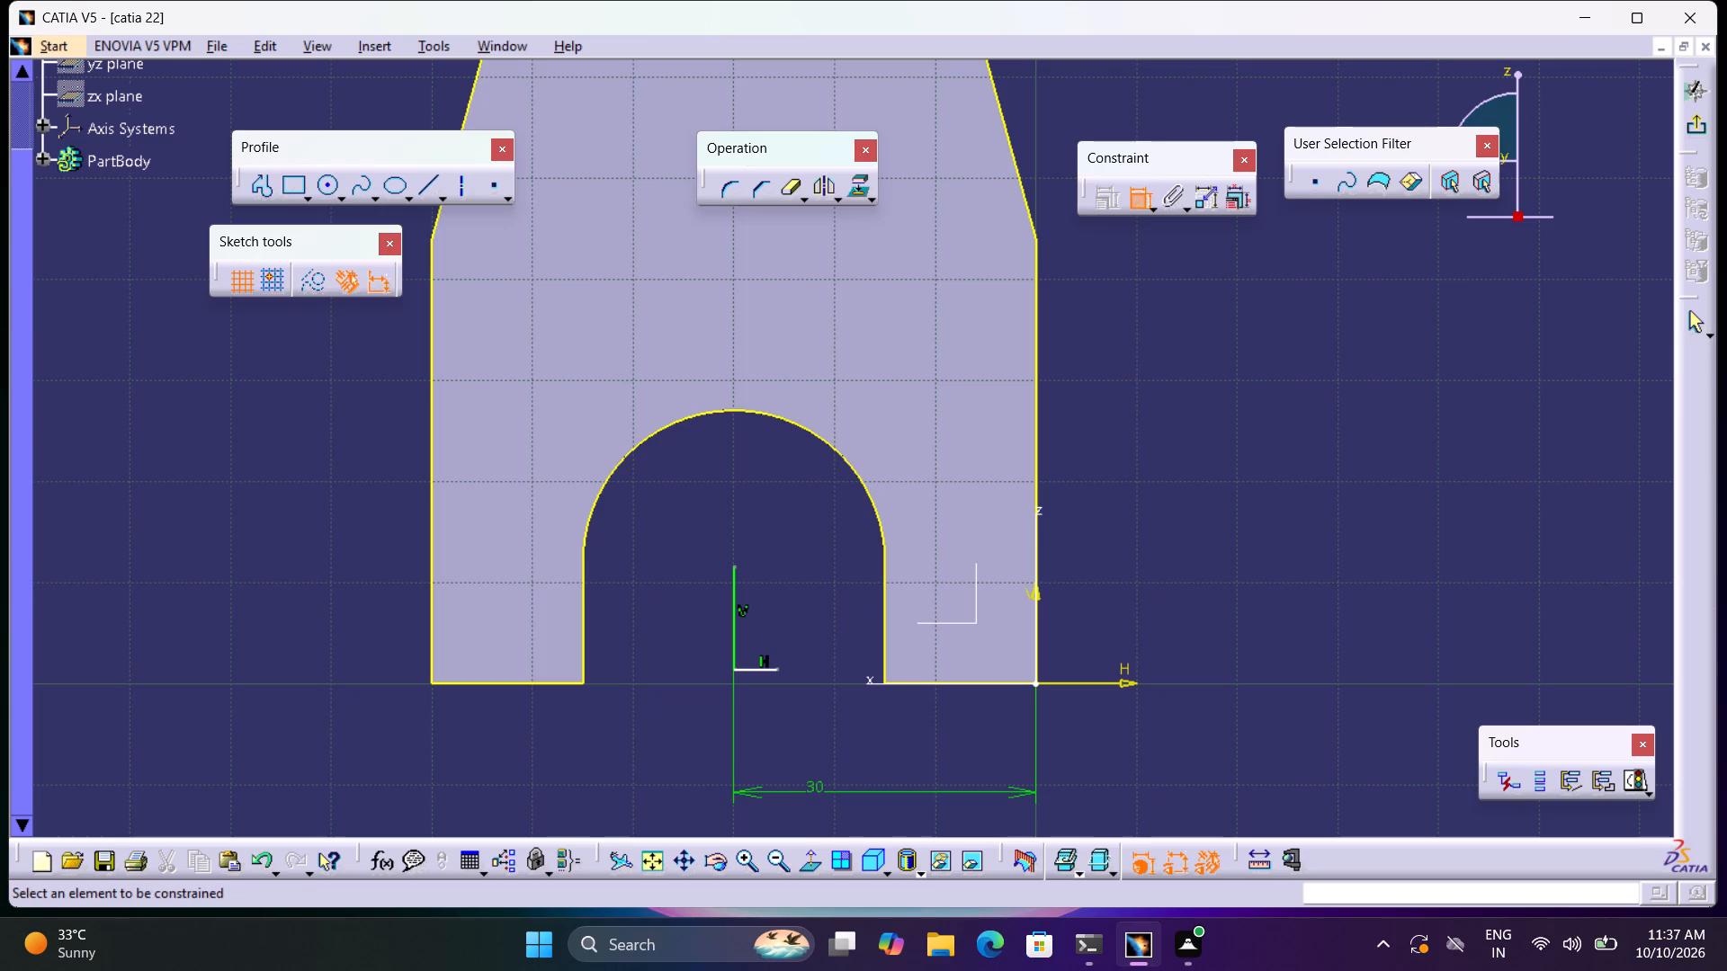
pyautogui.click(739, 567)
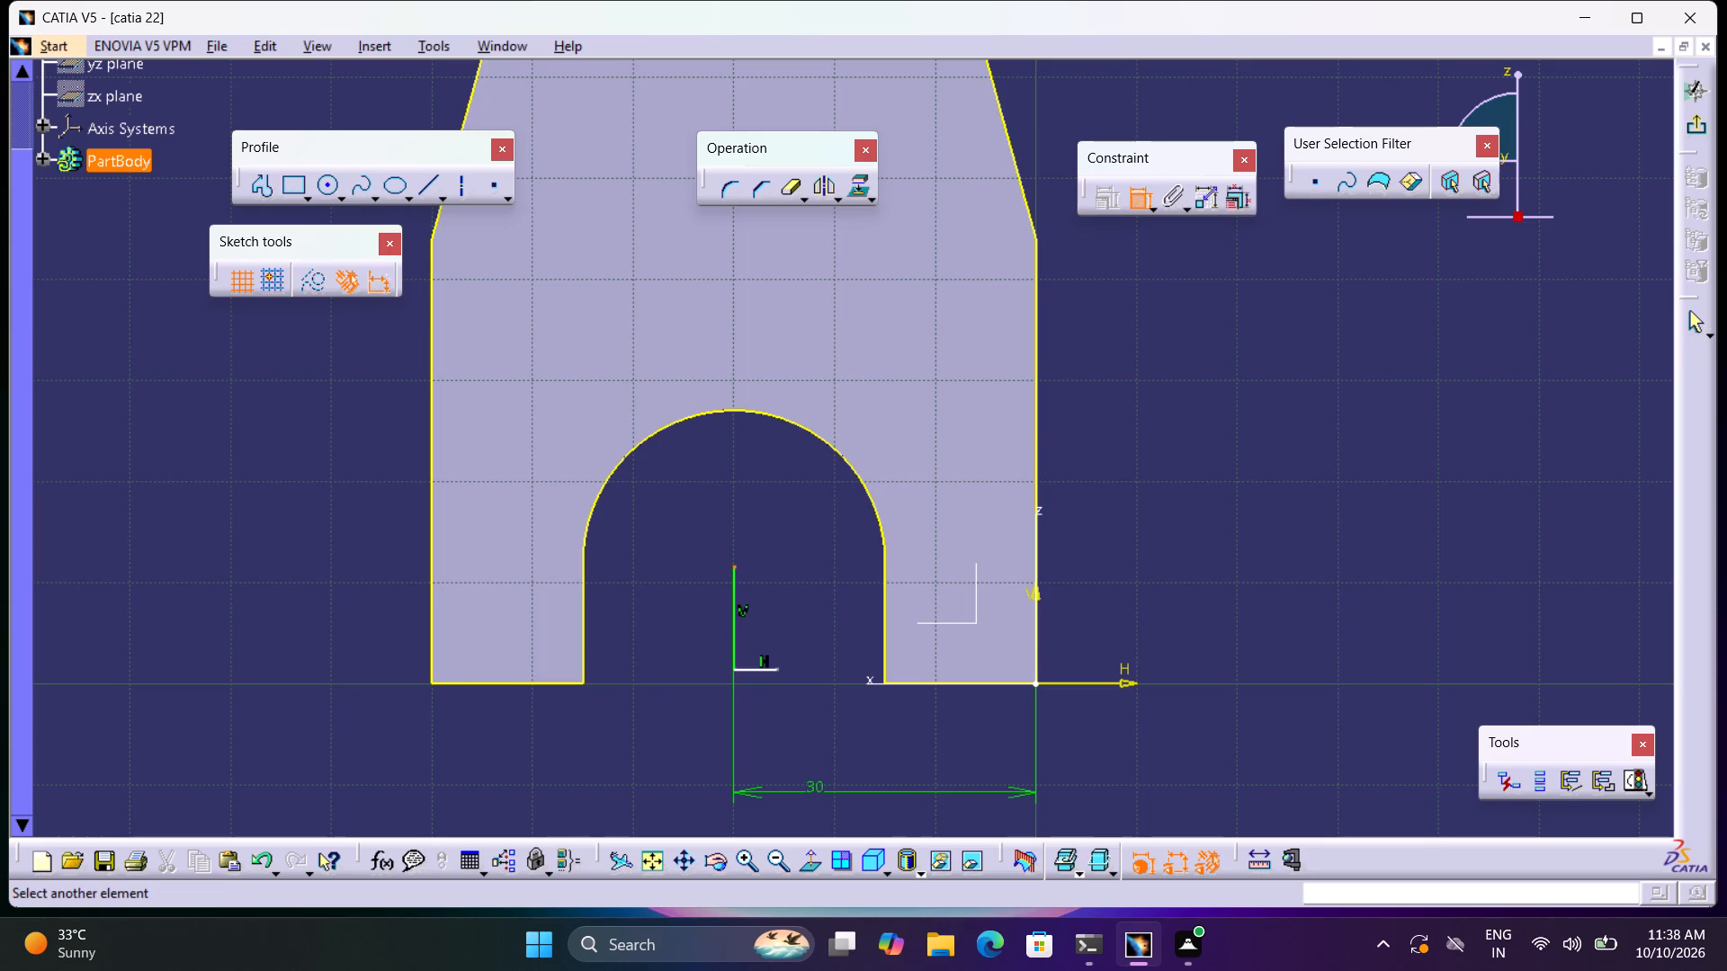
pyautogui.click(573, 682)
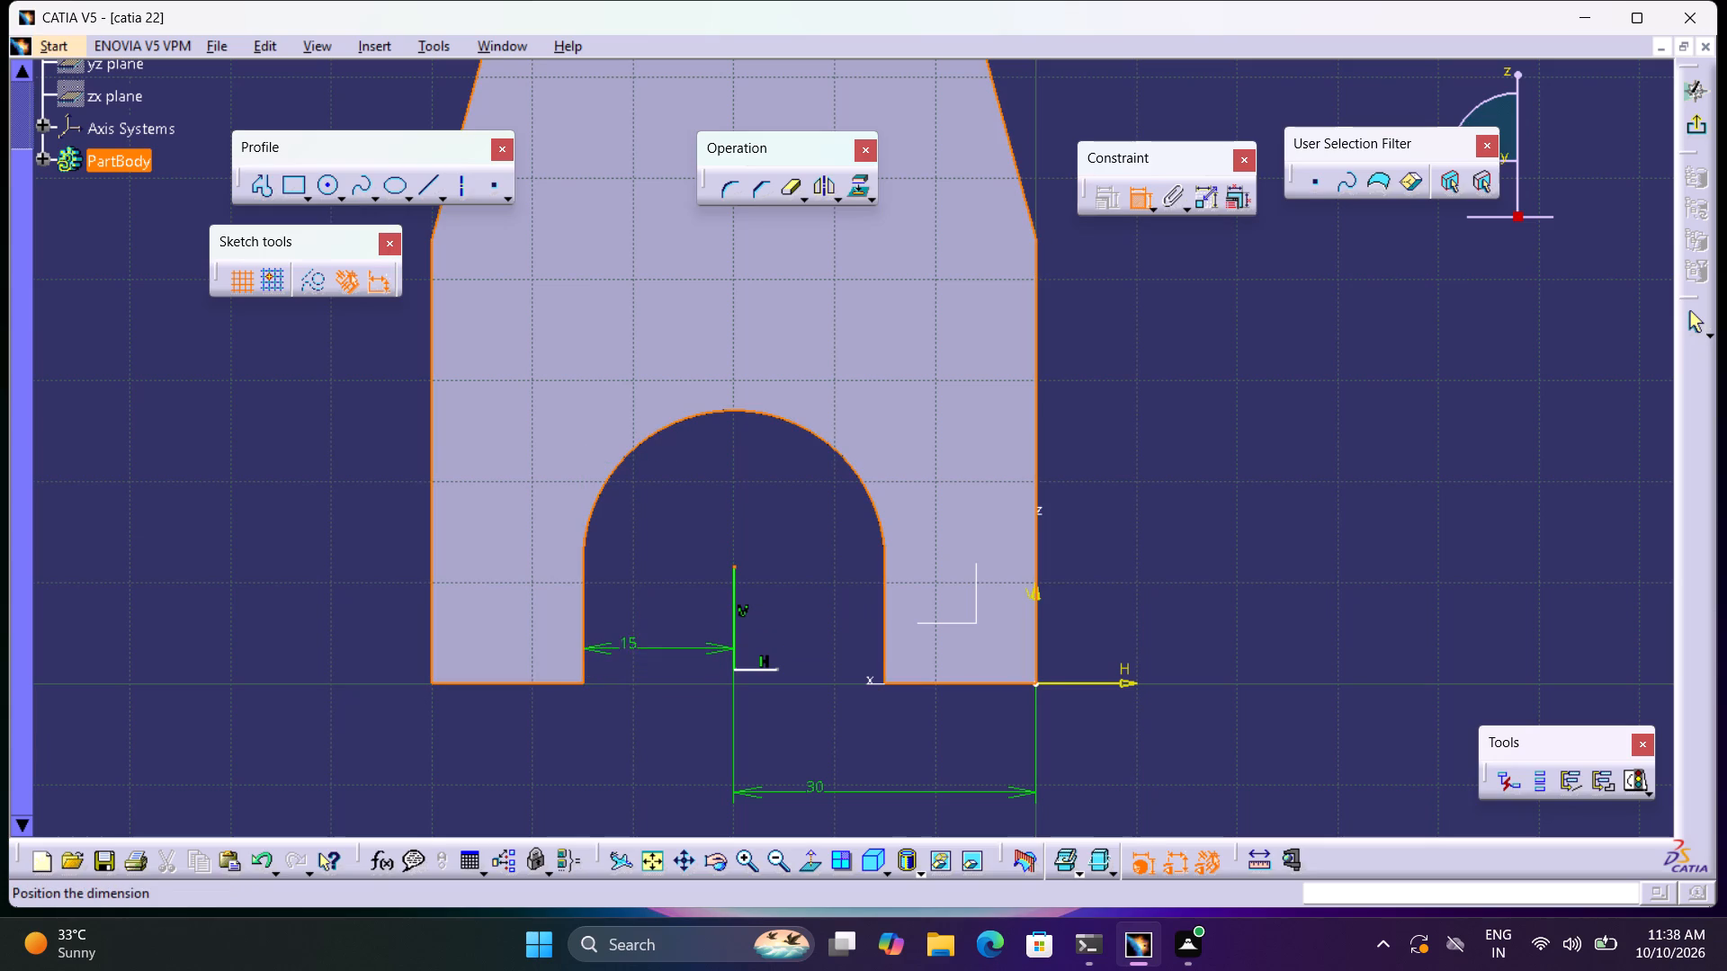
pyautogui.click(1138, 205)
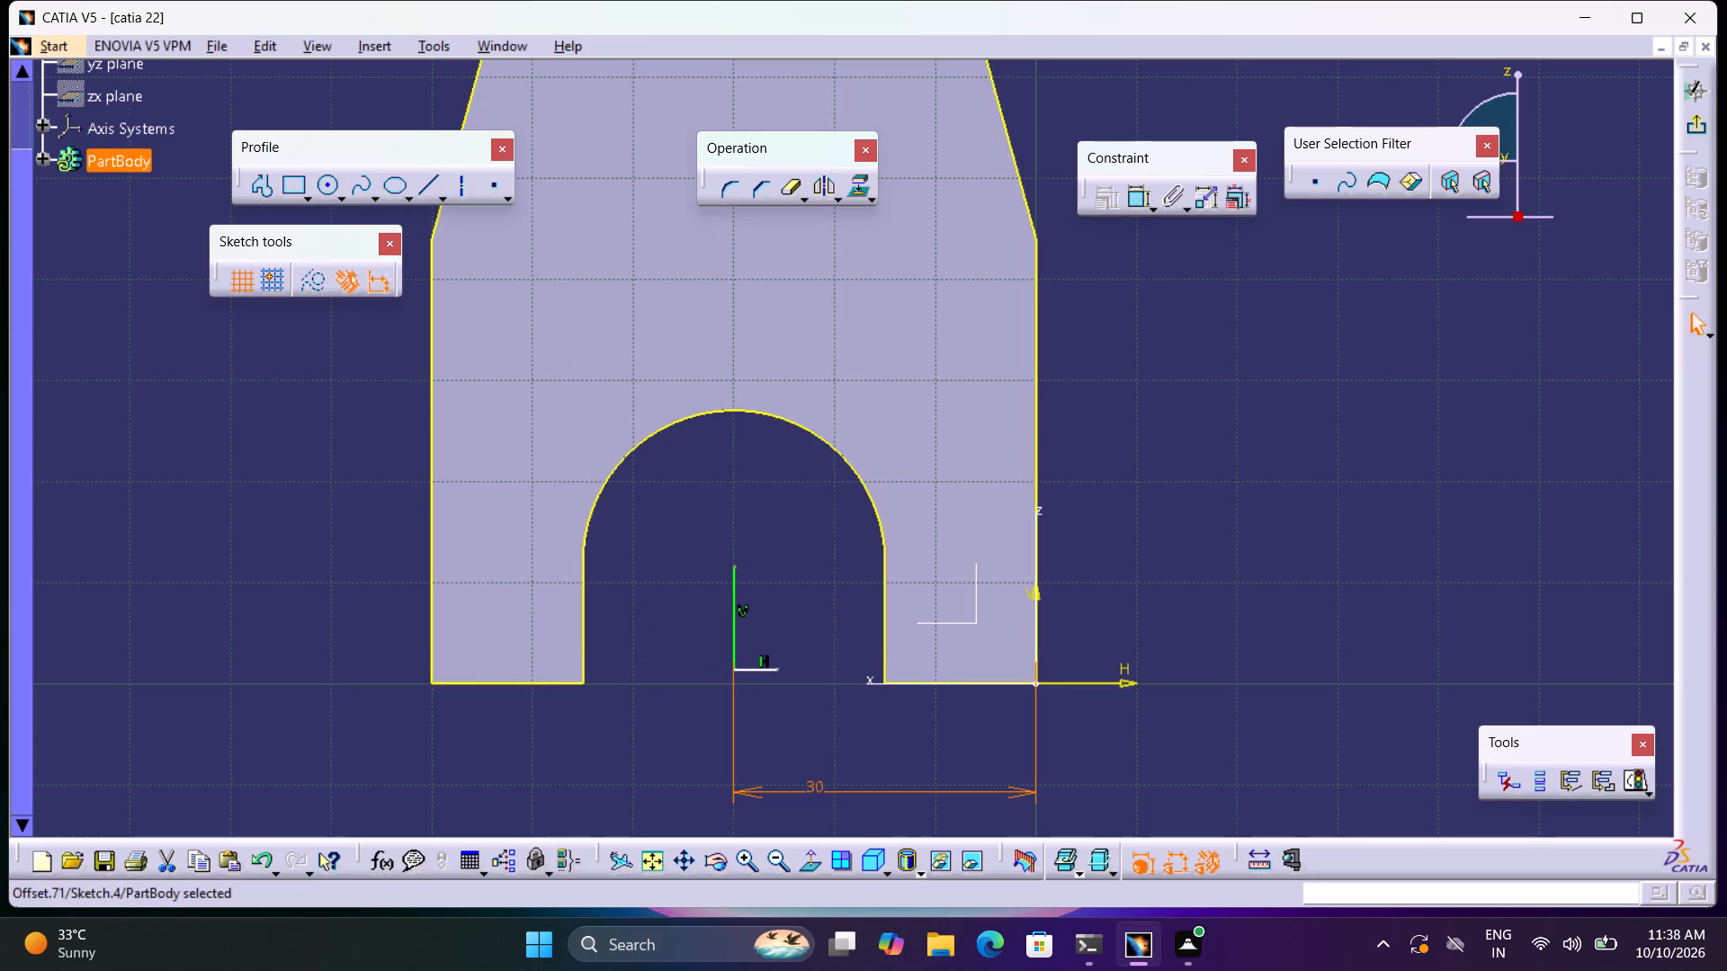
# Constrain the short horizontal segment in the arch opening to 12 mm above the face's bottom edge.
pyautogui.click(1138, 199)
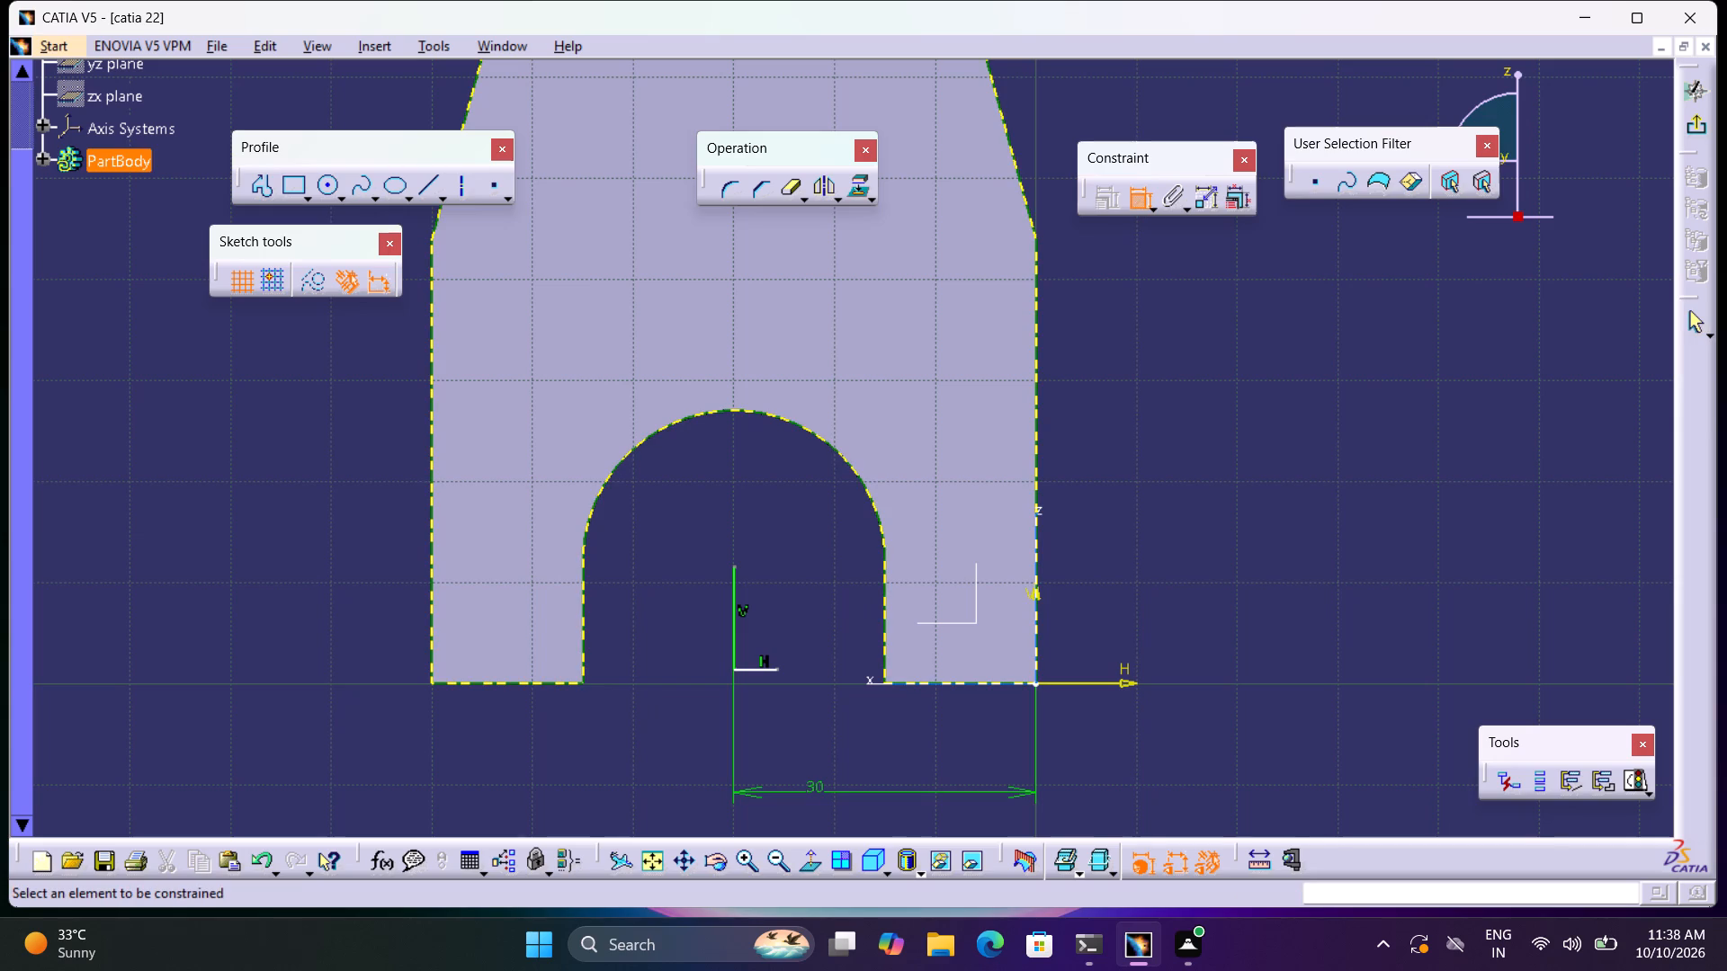
pyautogui.click(765, 671)
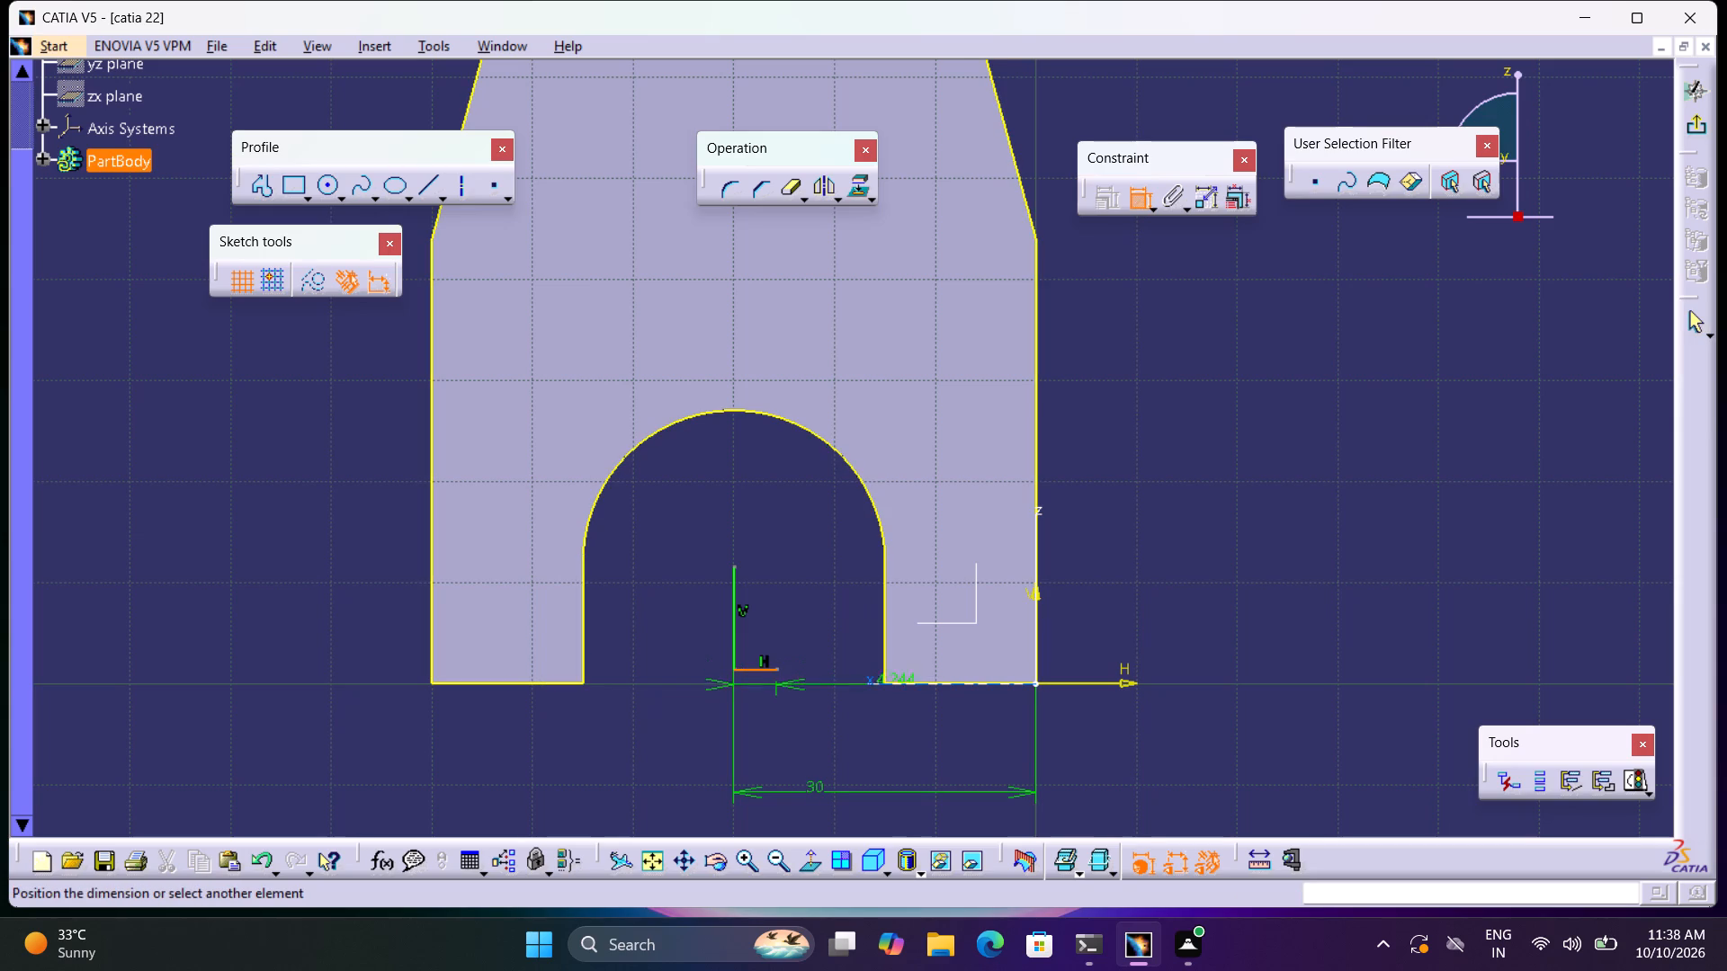
pyautogui.click(904, 683)
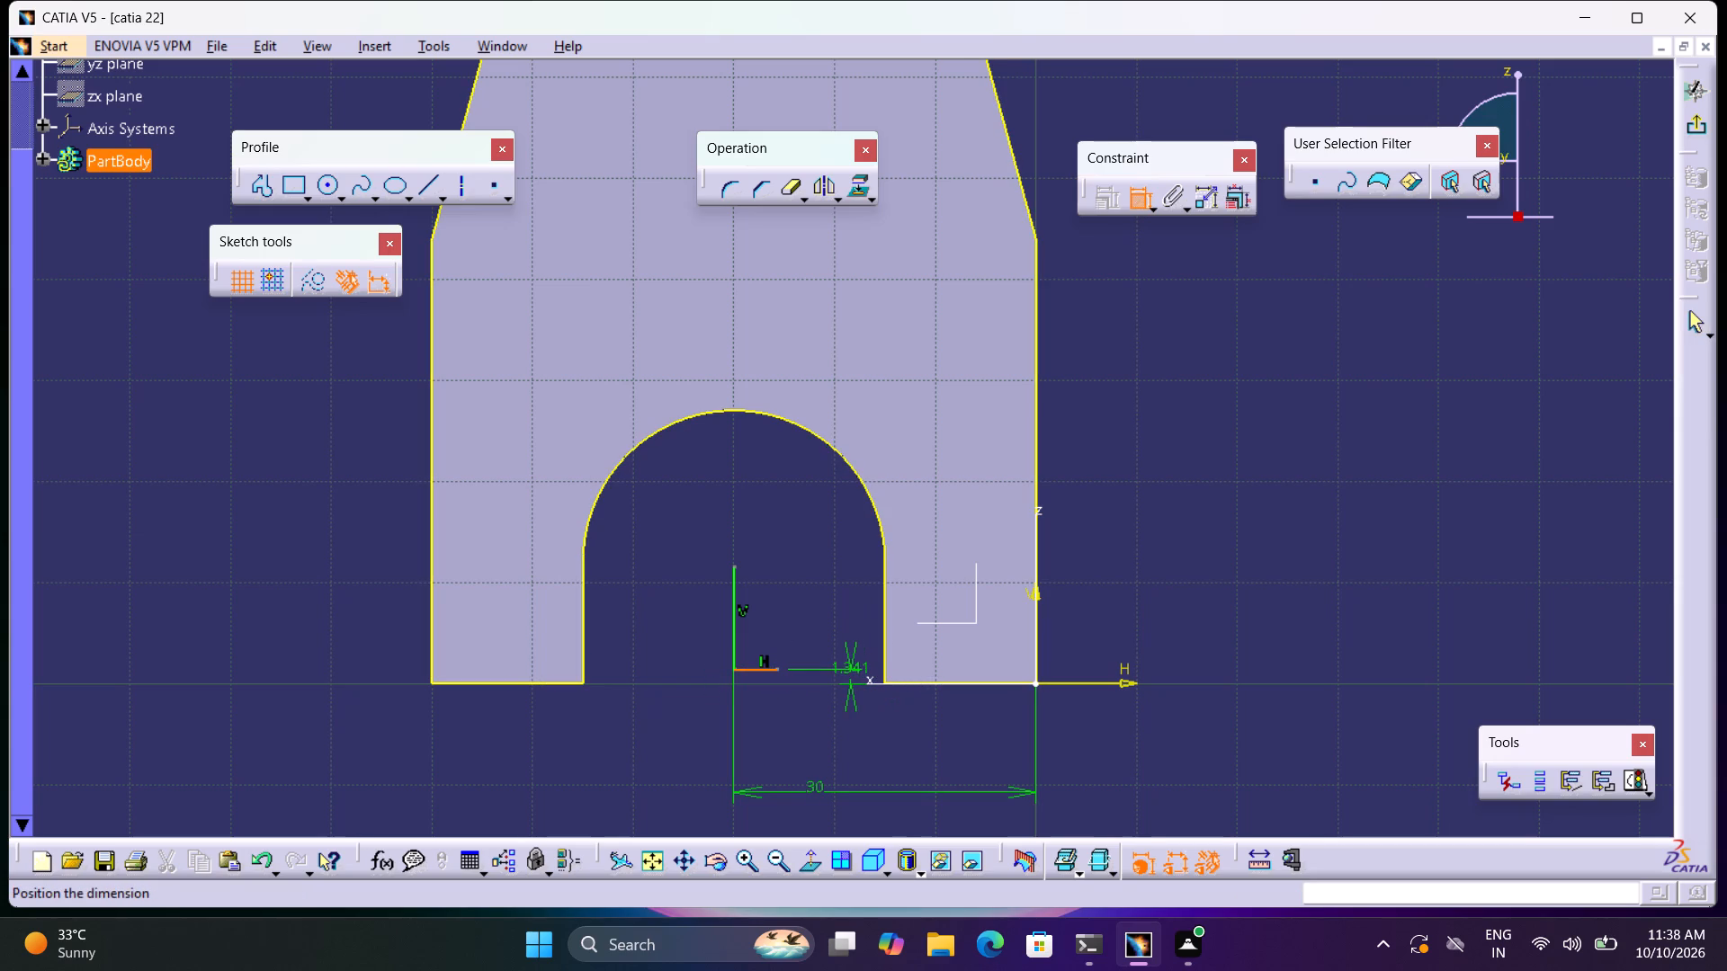
pyautogui.click(850, 672)
pyautogui.doubleClick(850, 671)
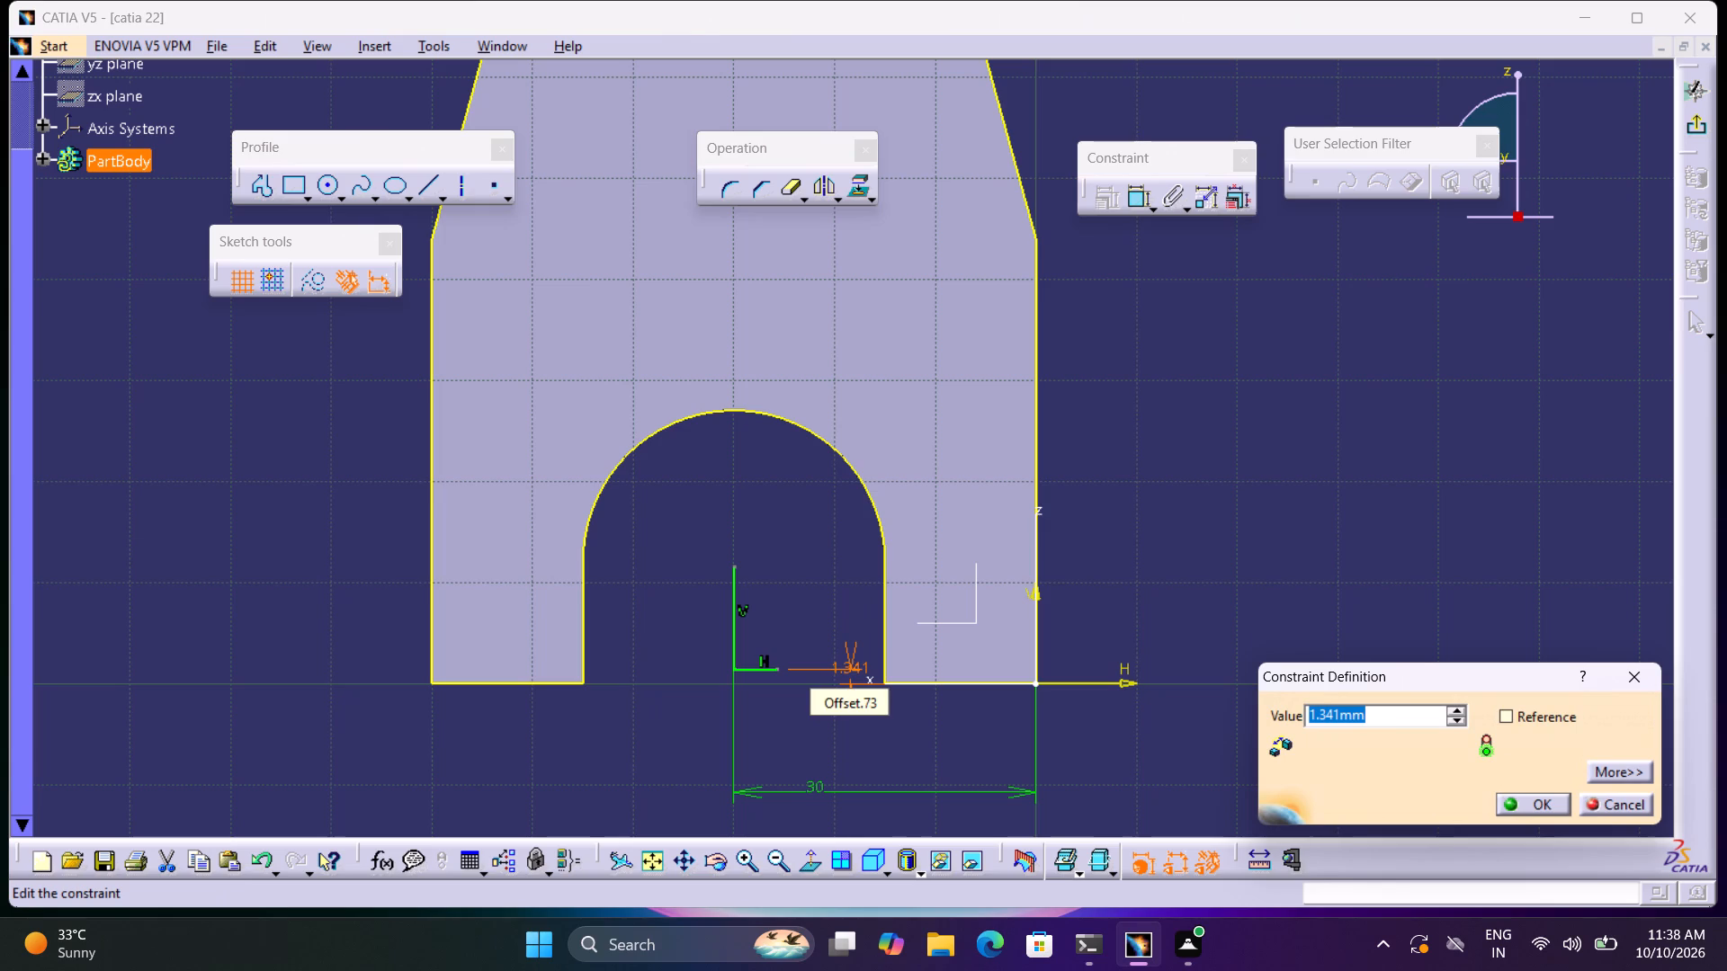
pyautogui.write('12')
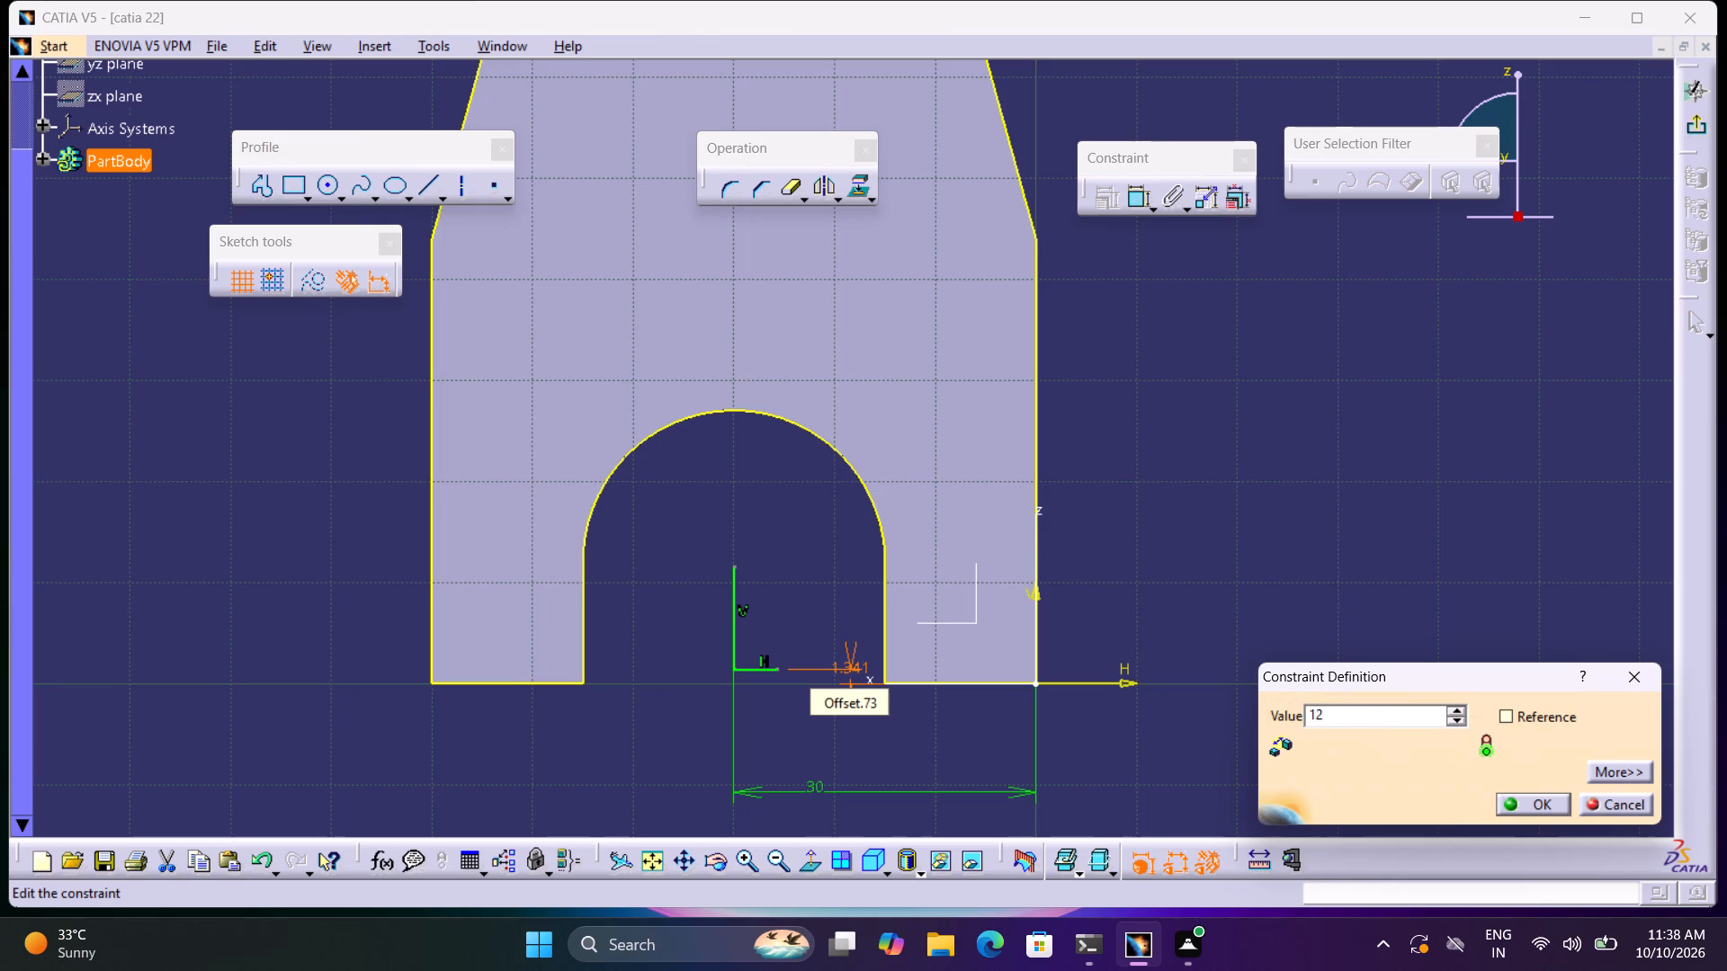
pyautogui.press('Return')
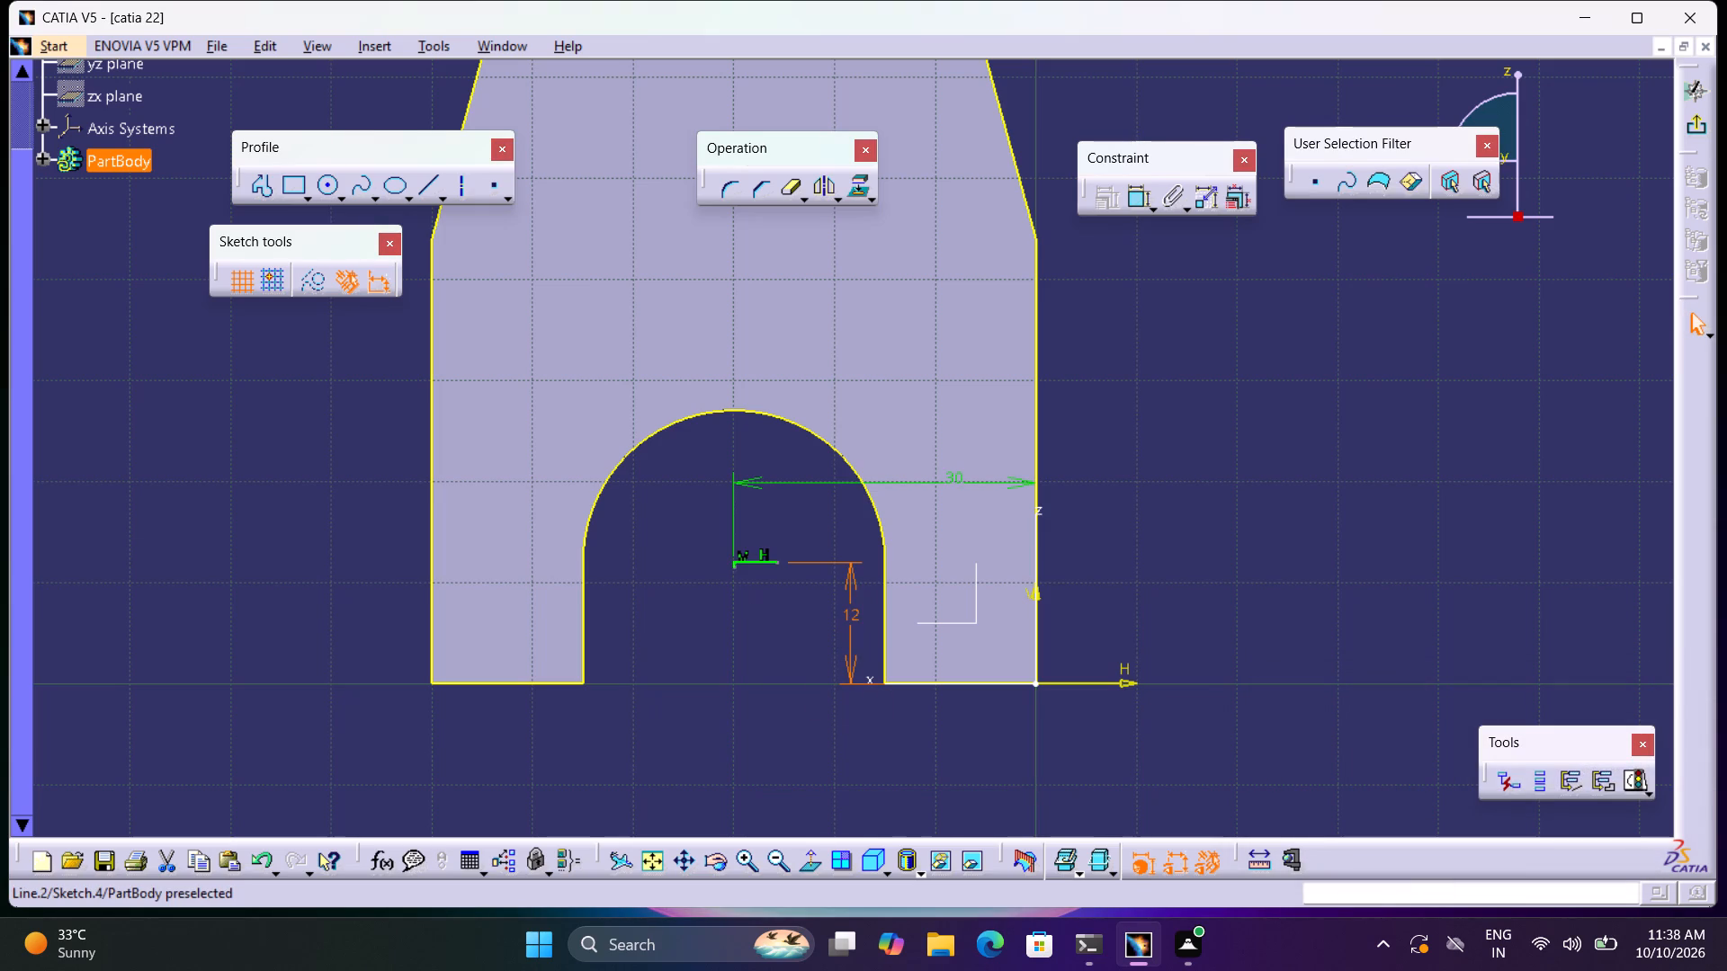
# Delete the vertical line at the short segment's end in the arch opening, together with its 30 mm dimension.
pyautogui.click(737, 566)
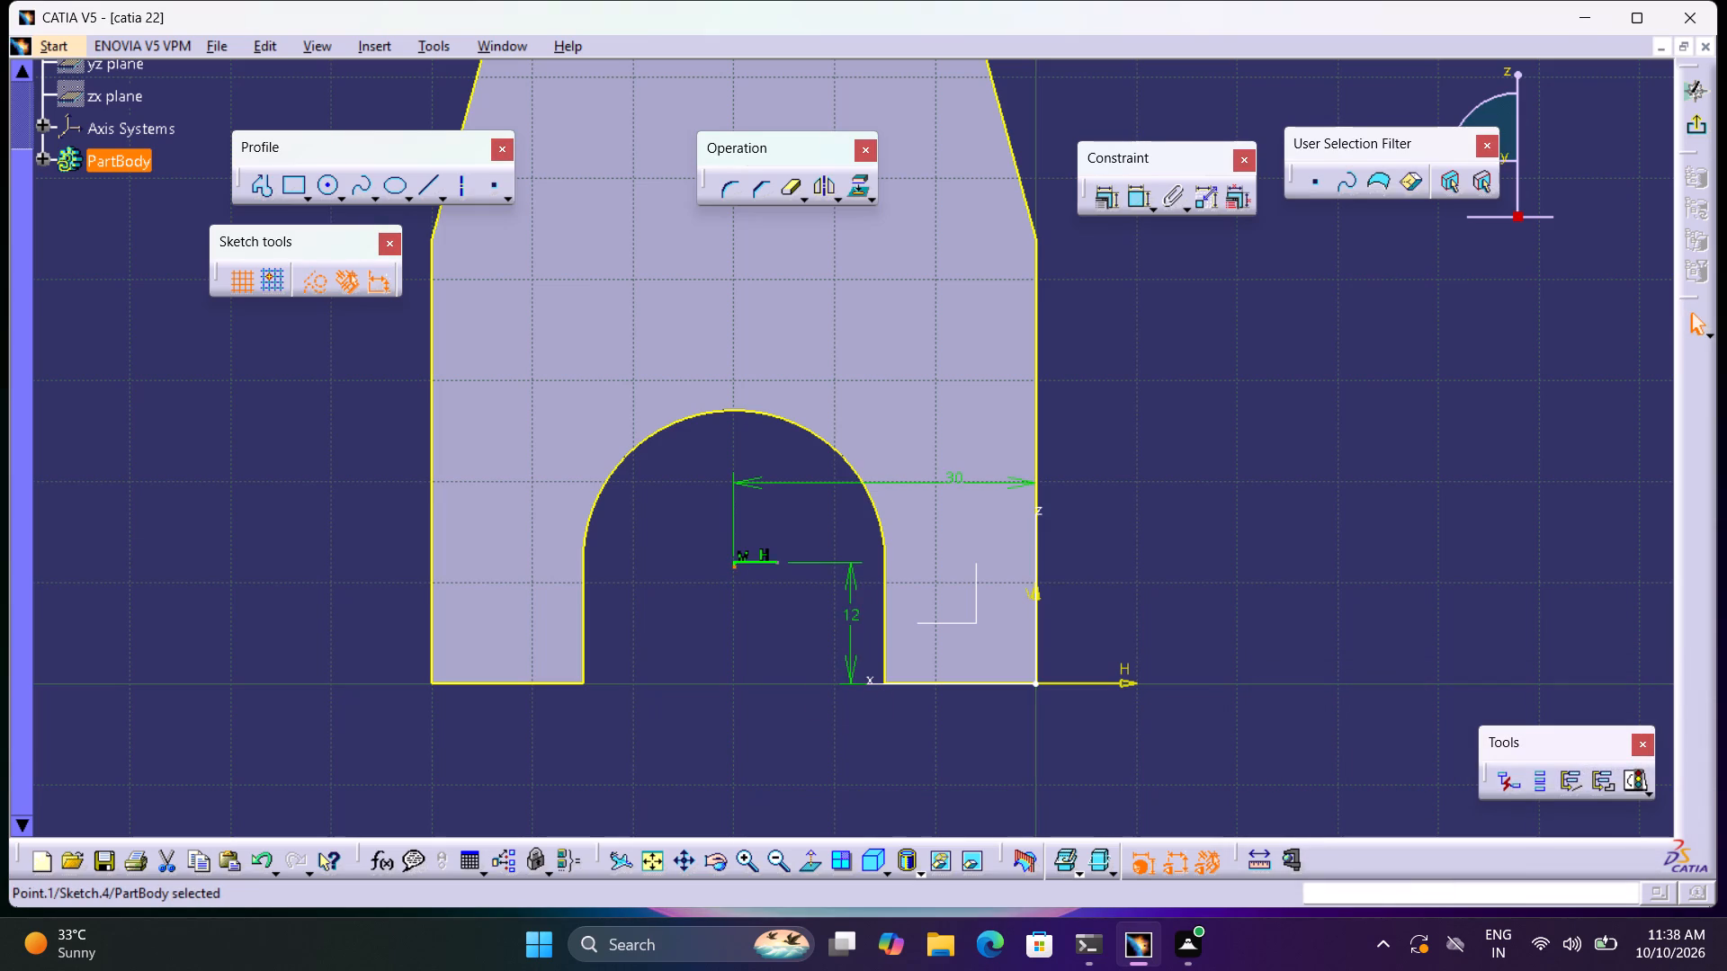
pyautogui.press('Delete')
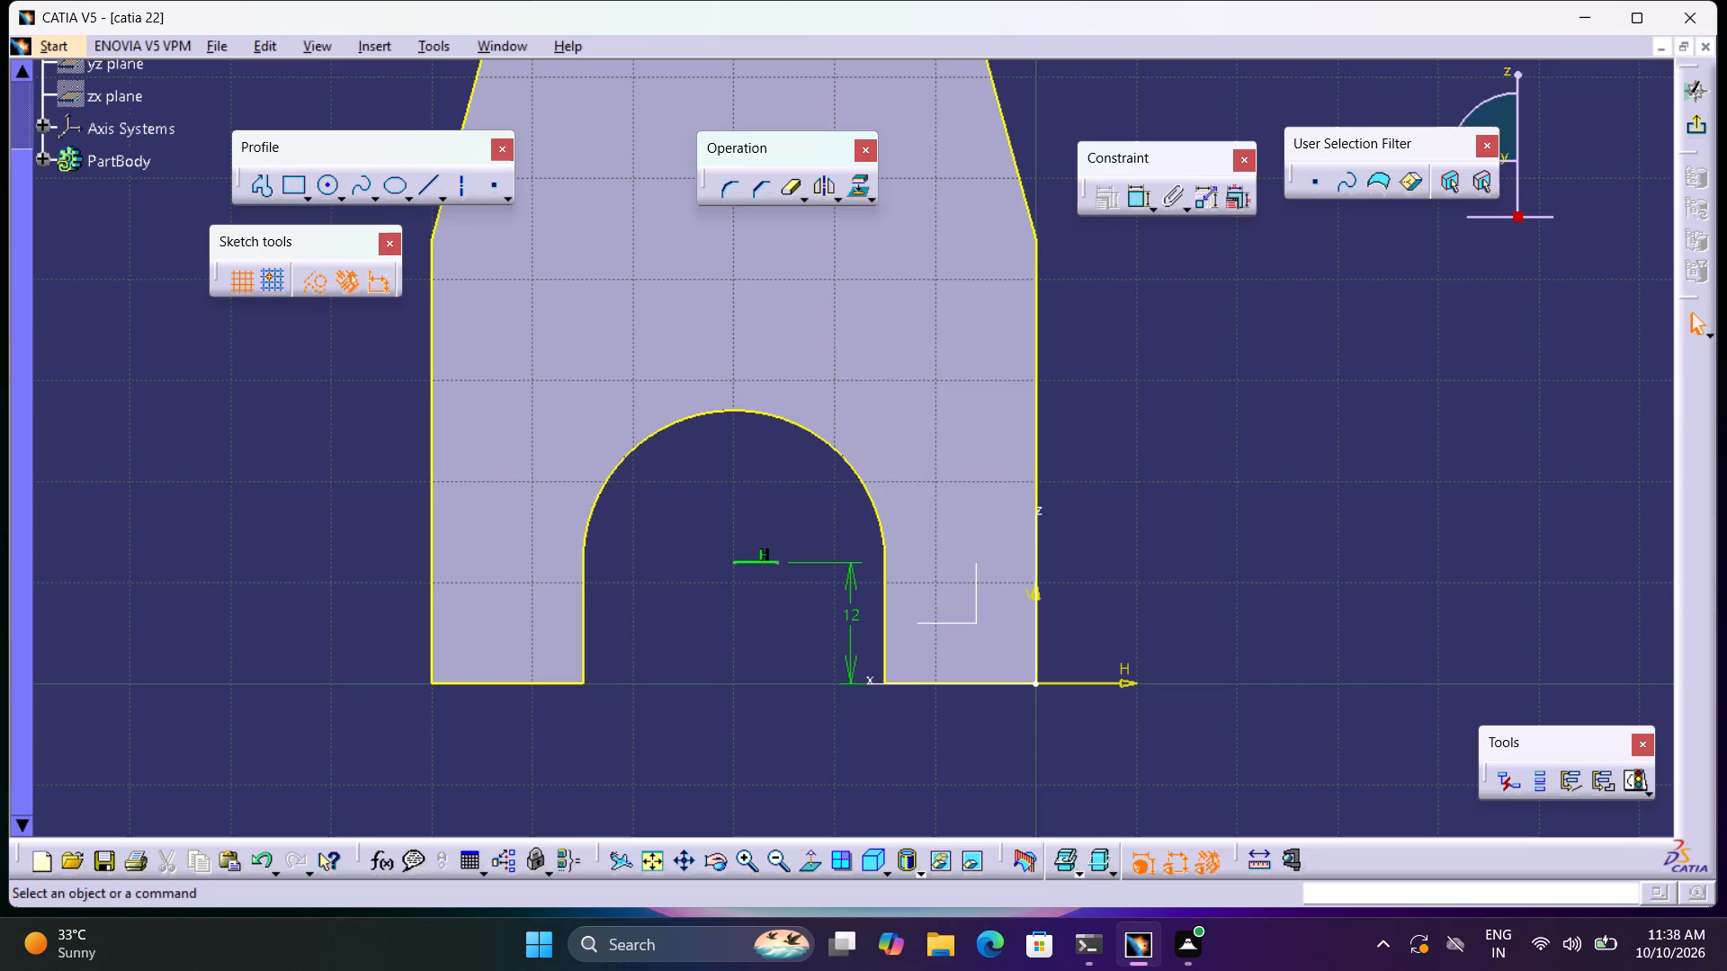
# Draw a circle of about 4.8 mm radius centred on the free end of the short horizontal segment.
pyautogui.click(326, 188)
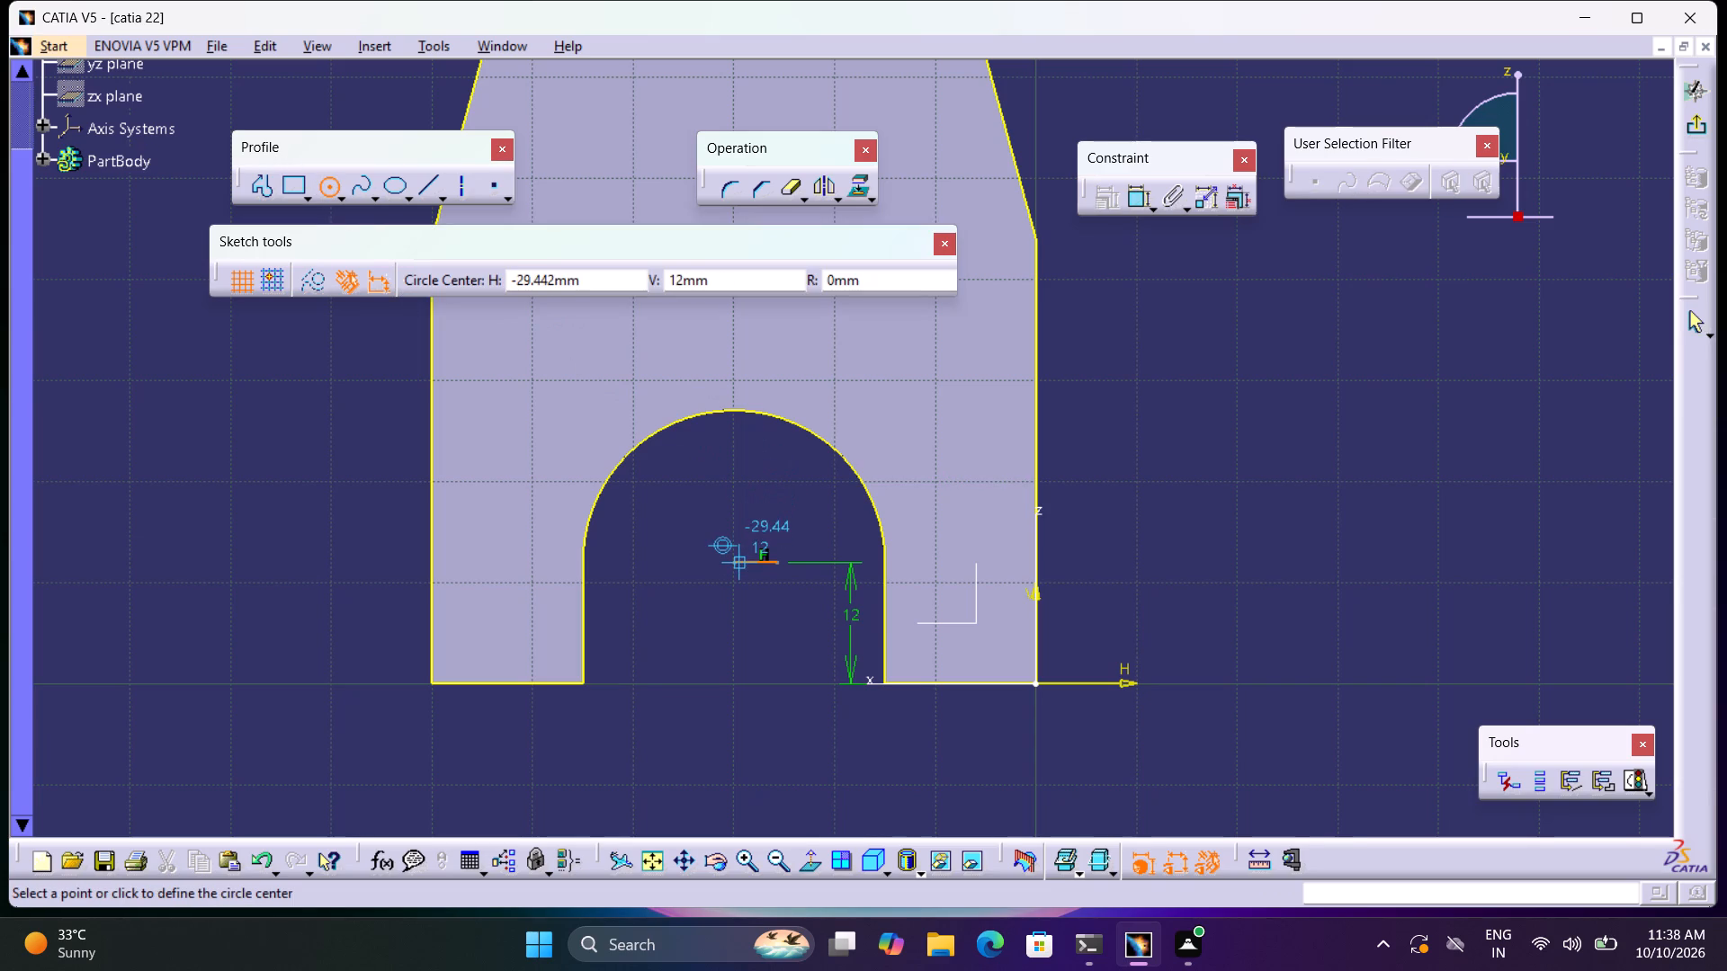
pyautogui.click(736, 562)
pyautogui.click(747, 610)
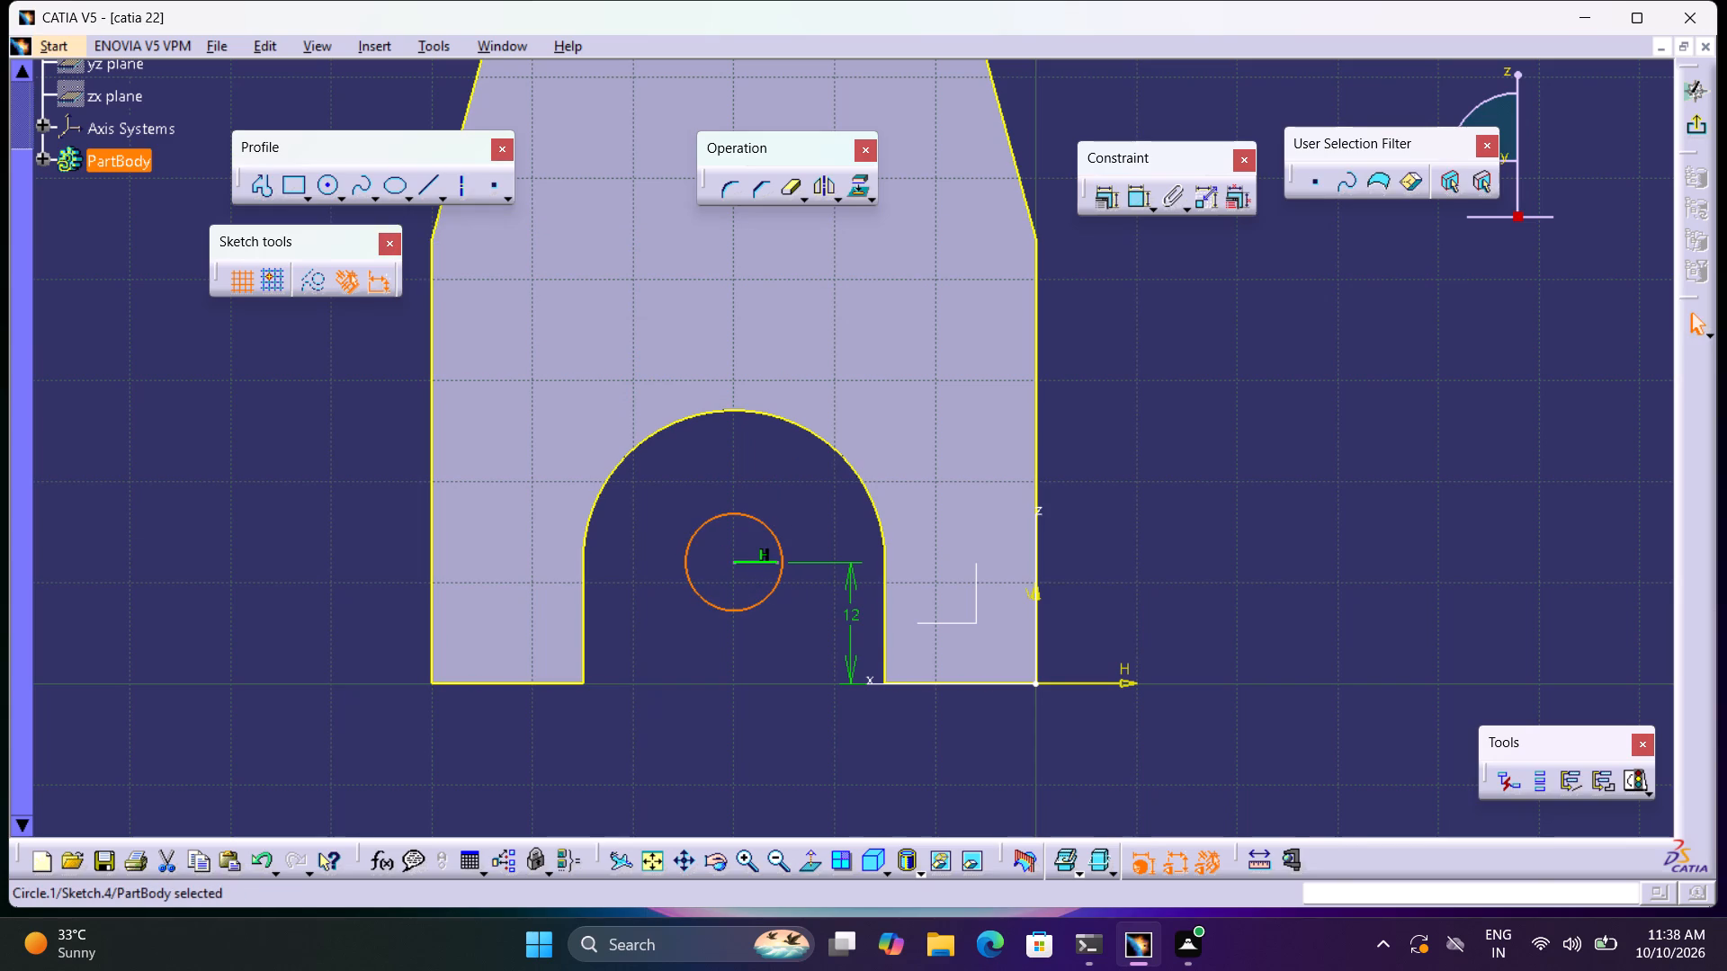
# Dimension the circle in the arch opening with a radius of 15 mm.
pyautogui.click(1126, 200)
pyautogui.click(1209, 417)
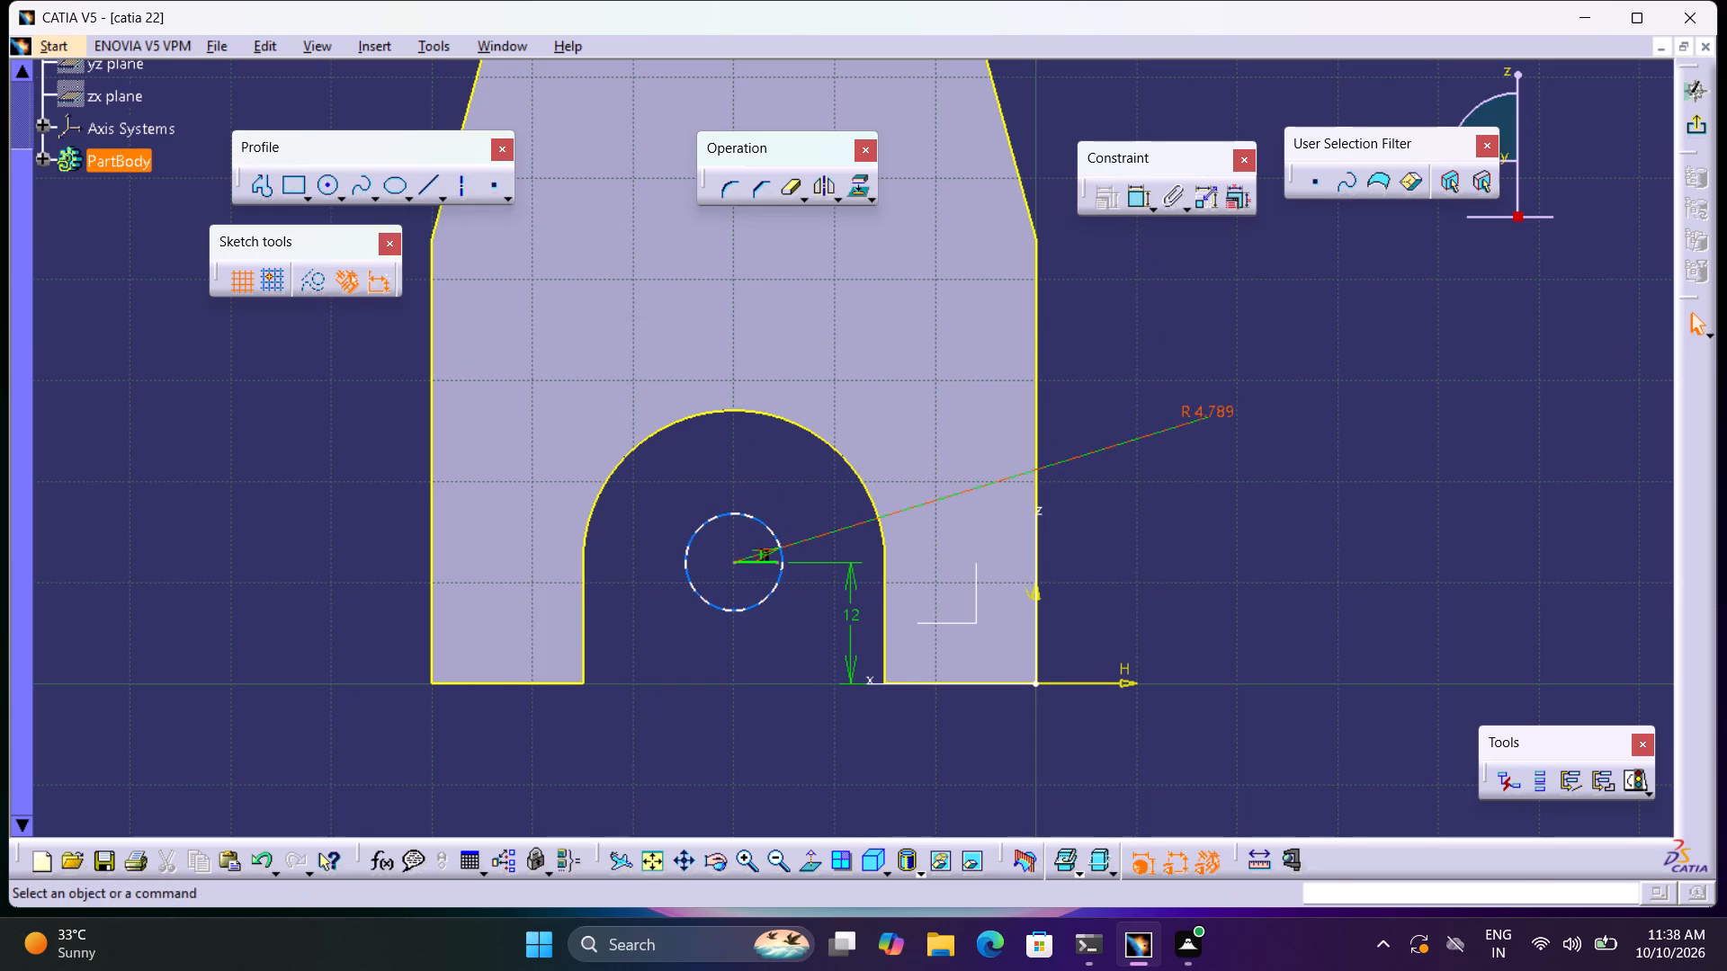
pyautogui.doubleClick(1212, 413)
pyautogui.press('1')
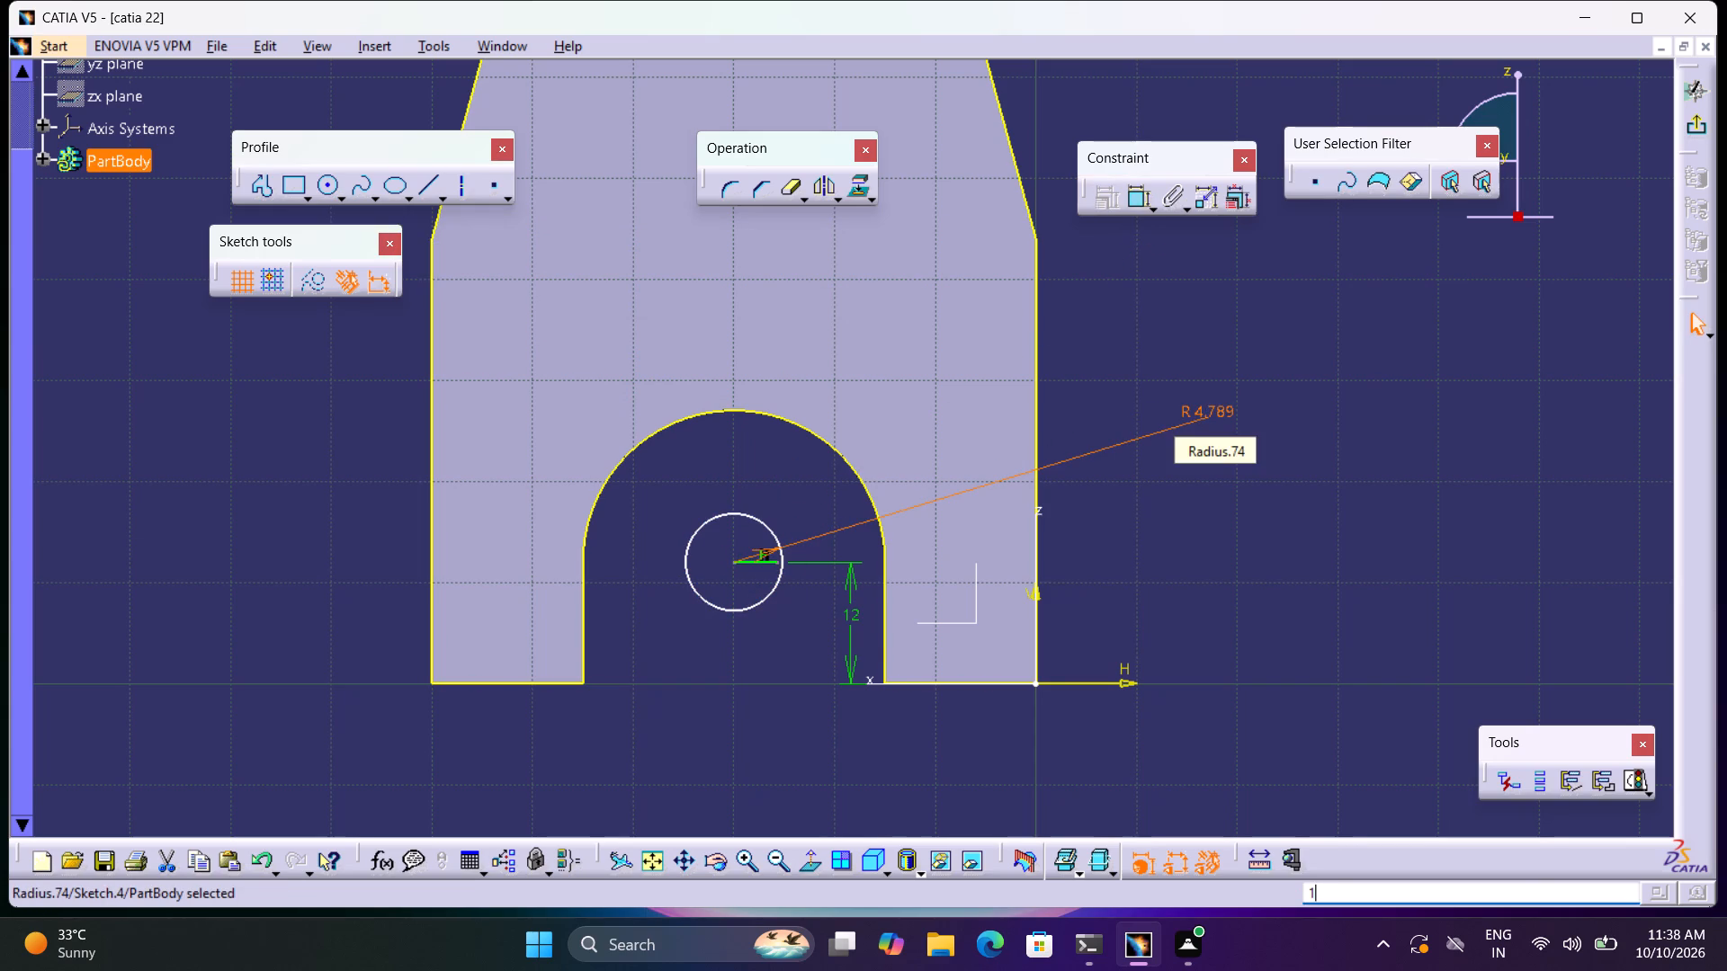
pyautogui.doubleClick(1214, 413)
pyautogui.press('1')
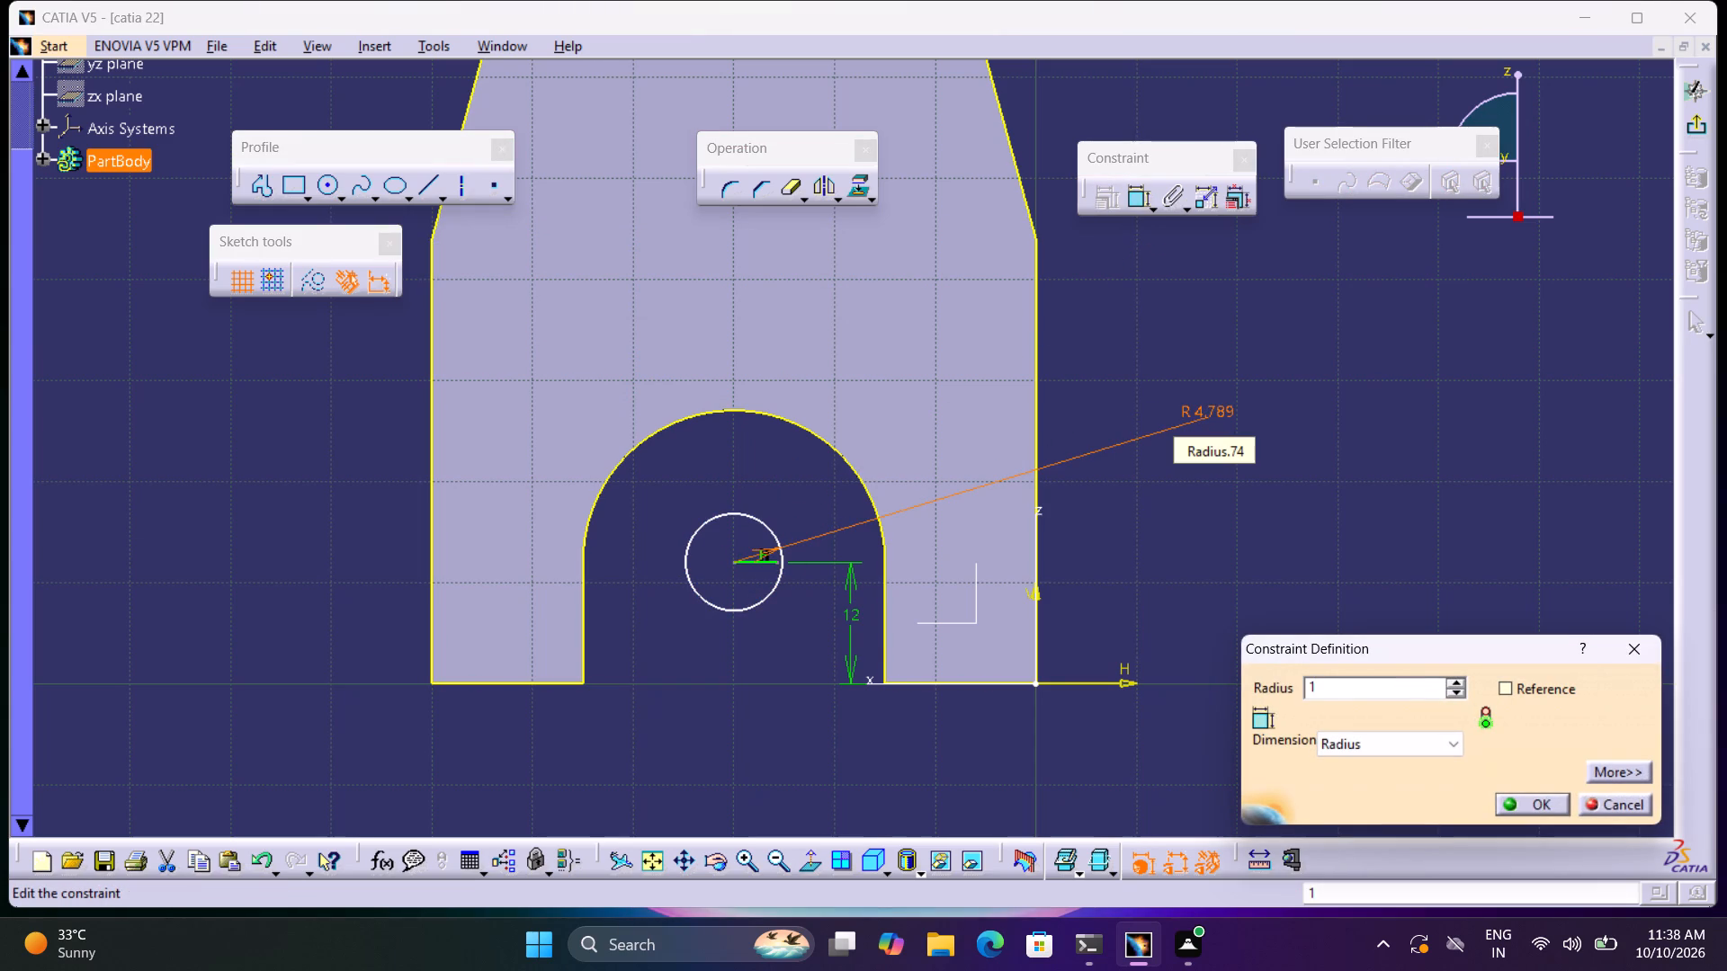
pyautogui.press('5')
pyautogui.press('Return')
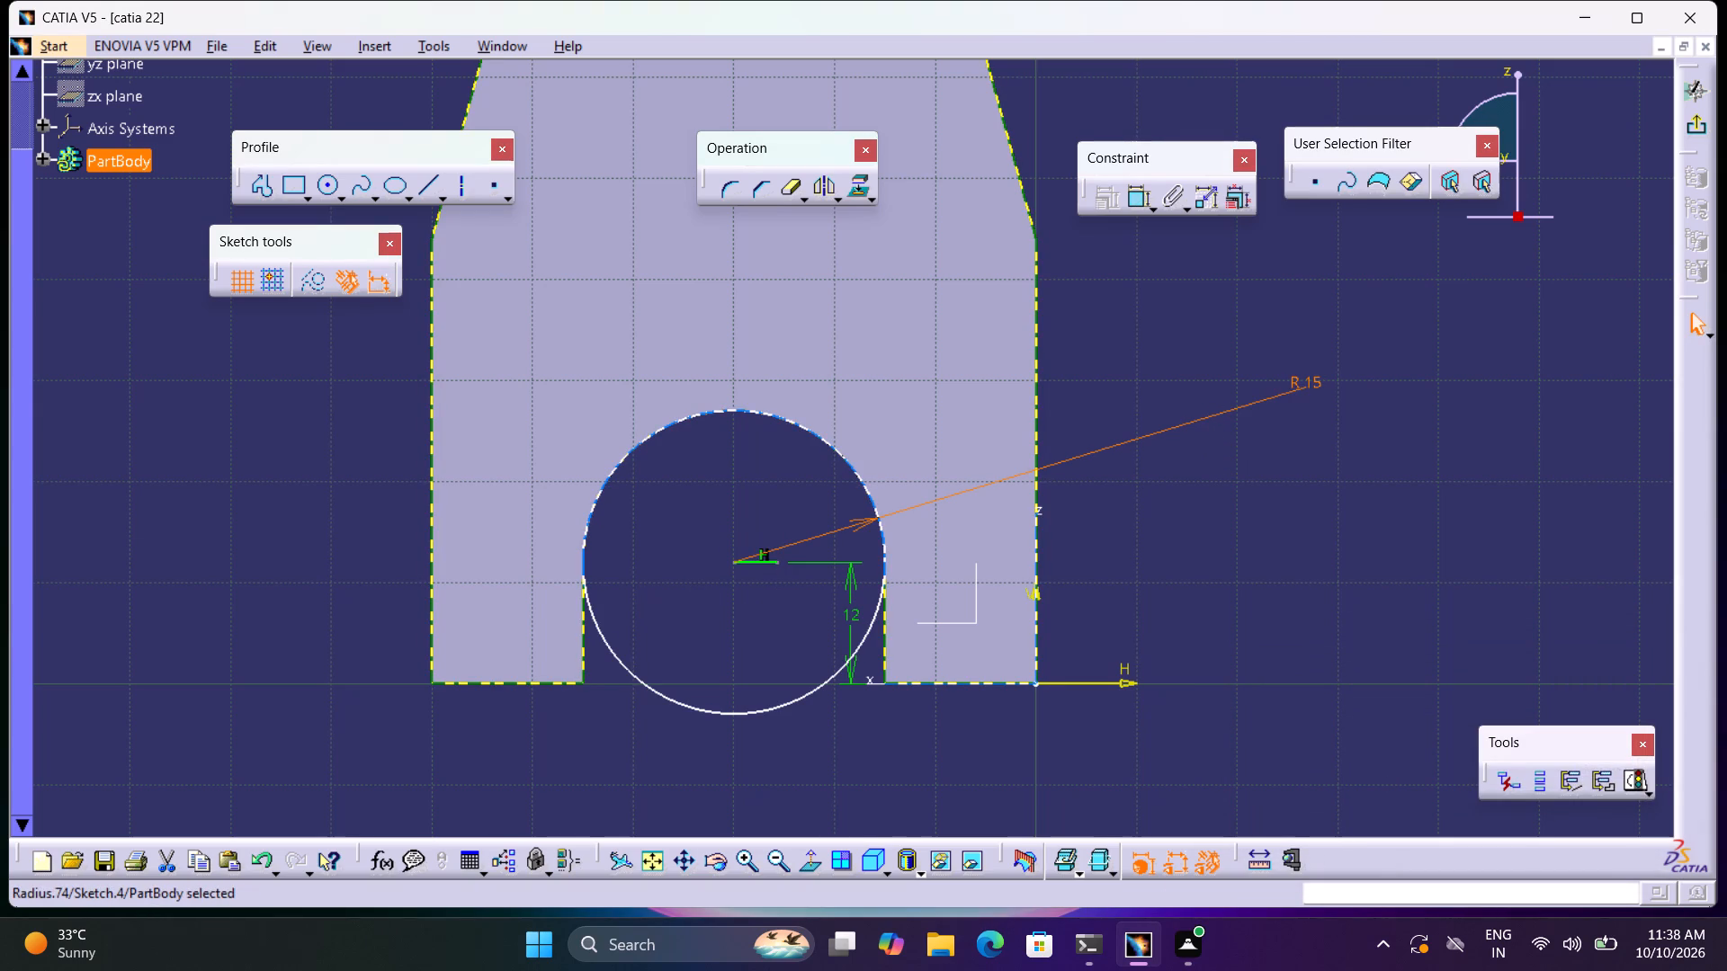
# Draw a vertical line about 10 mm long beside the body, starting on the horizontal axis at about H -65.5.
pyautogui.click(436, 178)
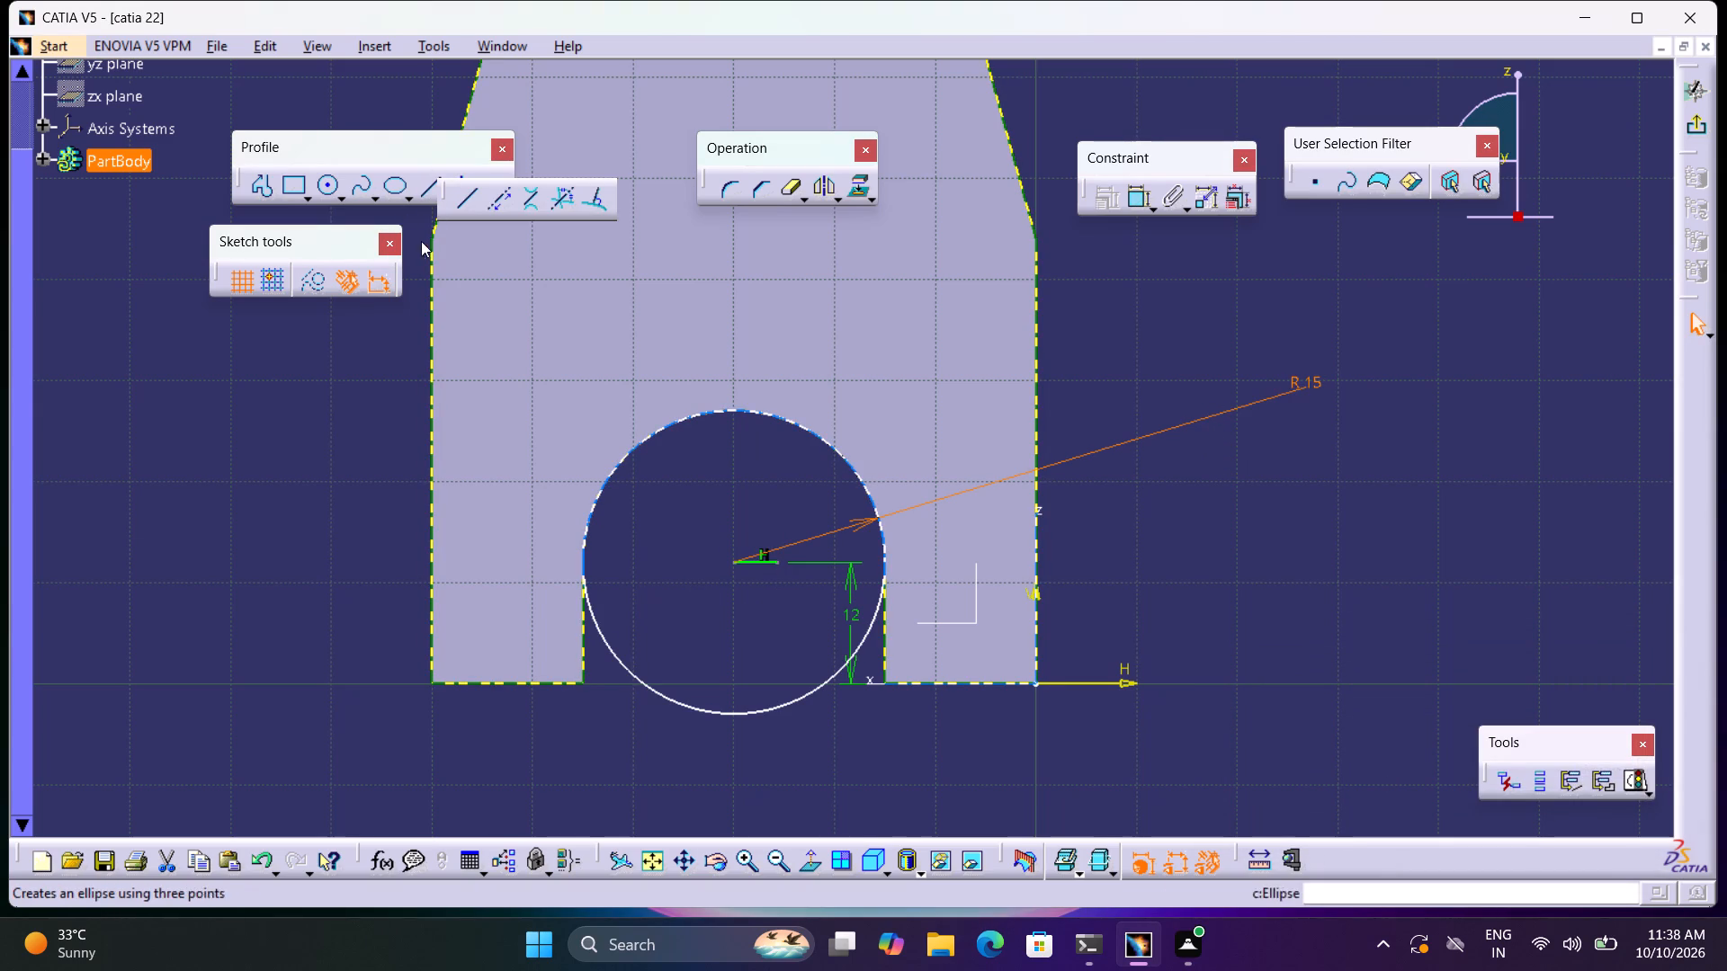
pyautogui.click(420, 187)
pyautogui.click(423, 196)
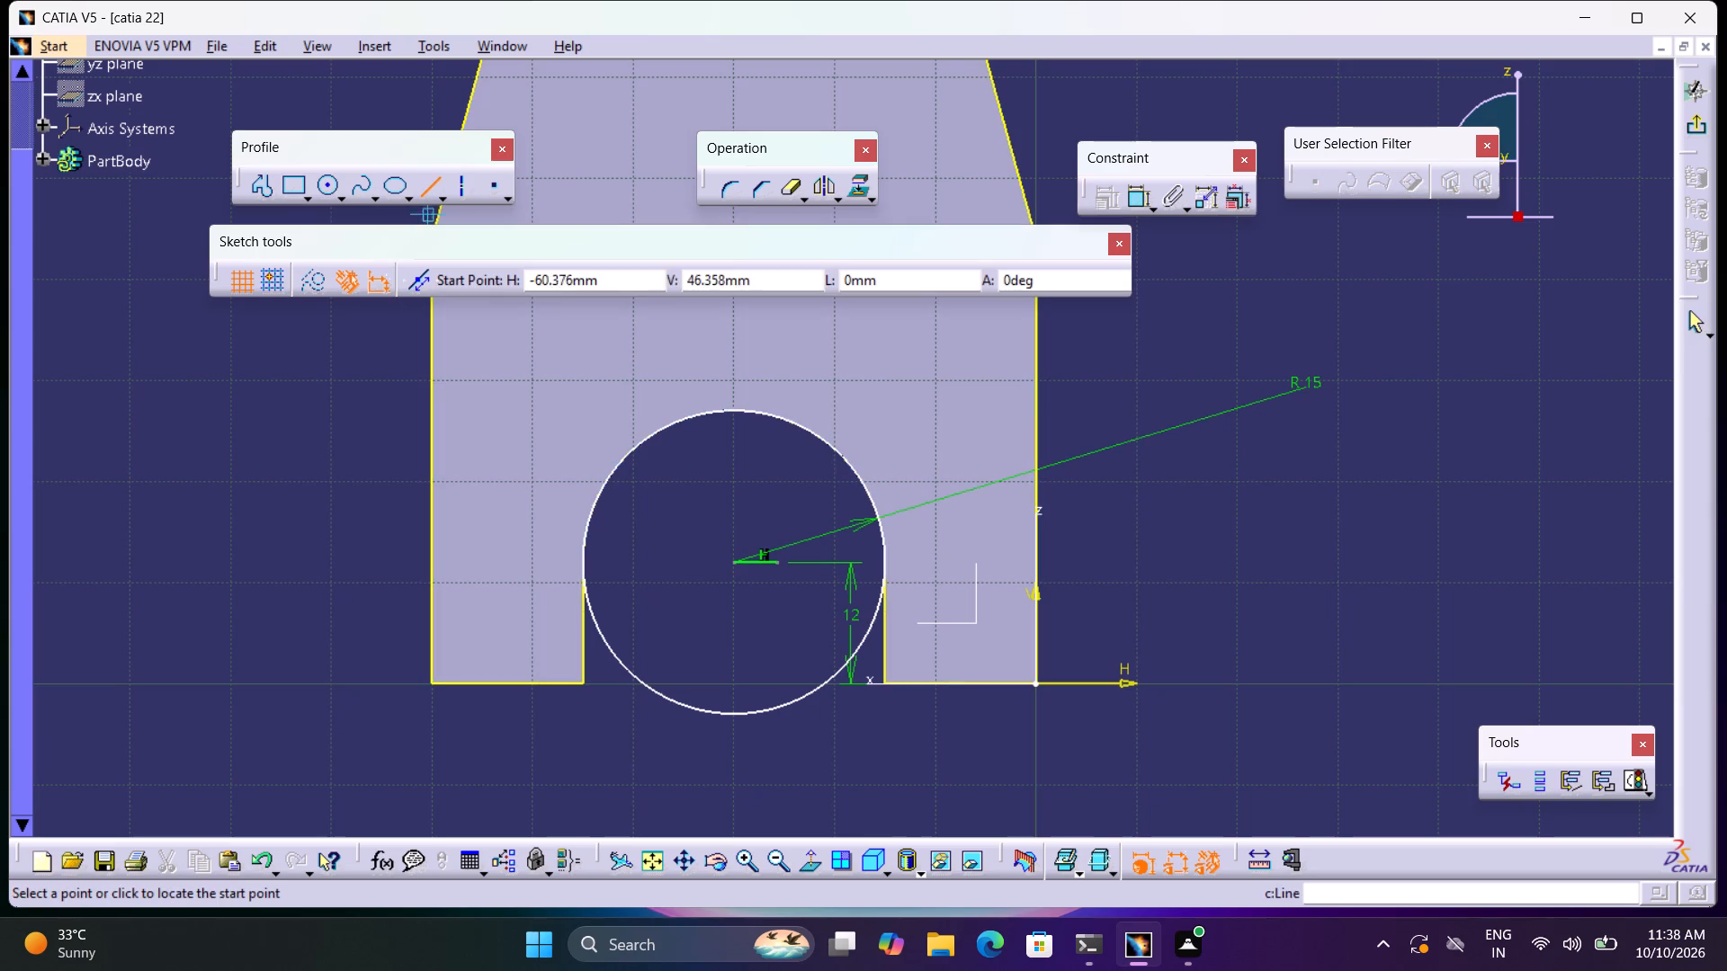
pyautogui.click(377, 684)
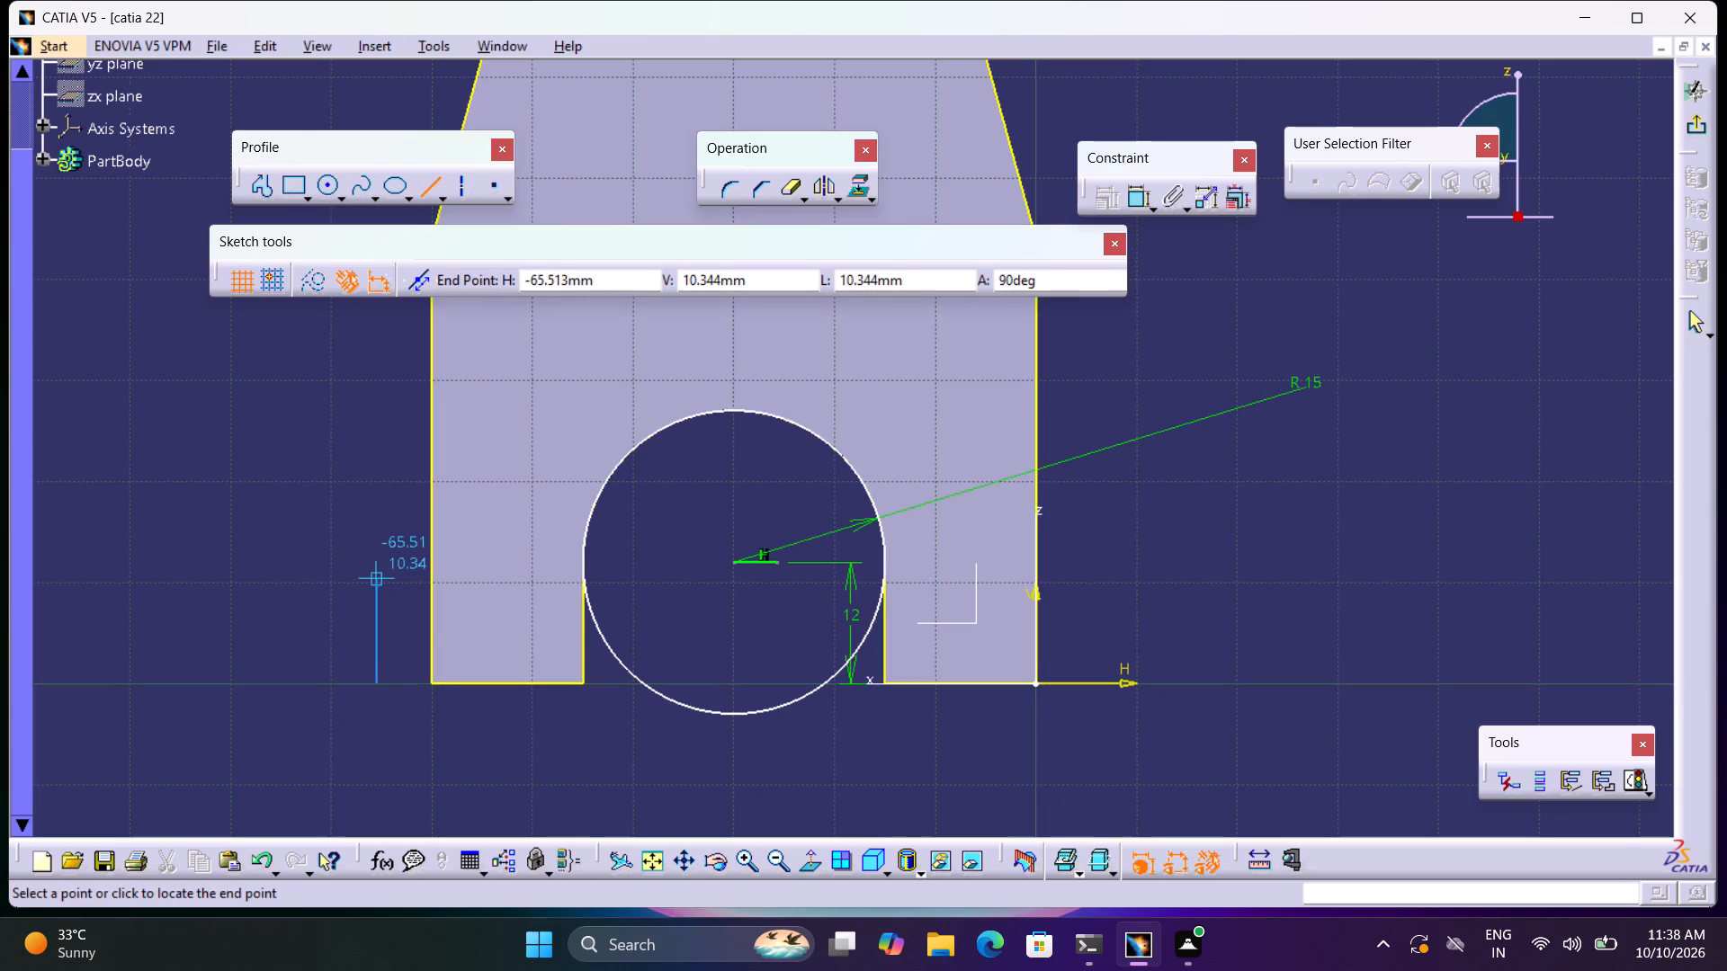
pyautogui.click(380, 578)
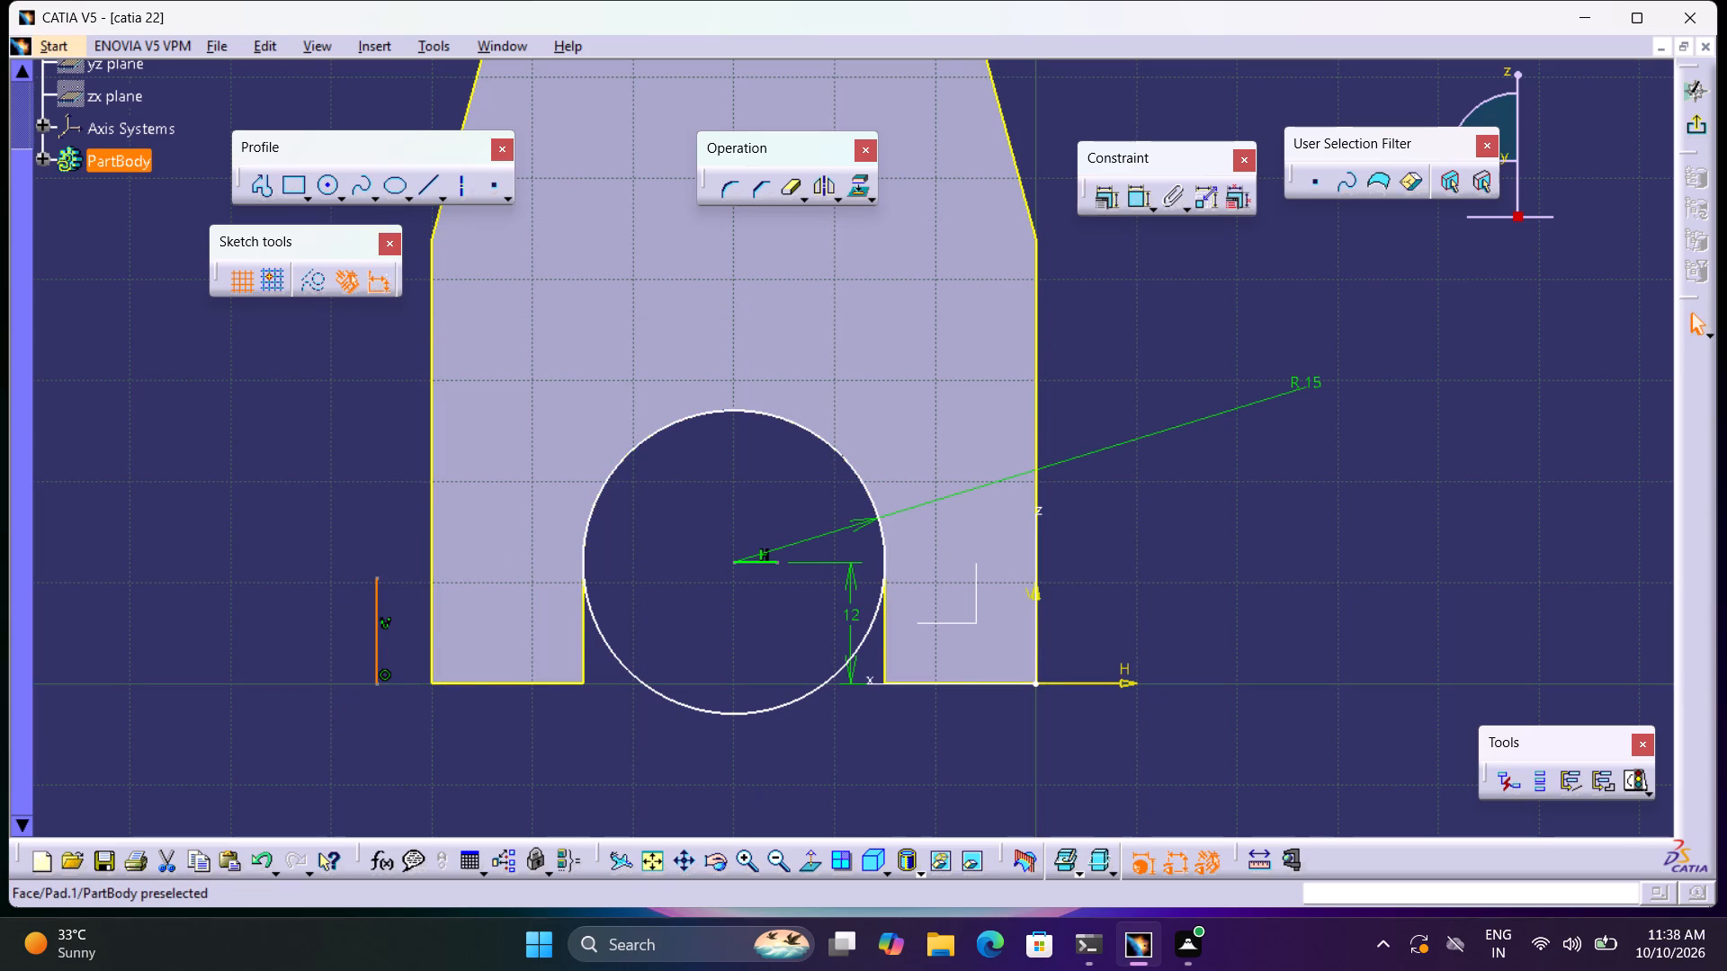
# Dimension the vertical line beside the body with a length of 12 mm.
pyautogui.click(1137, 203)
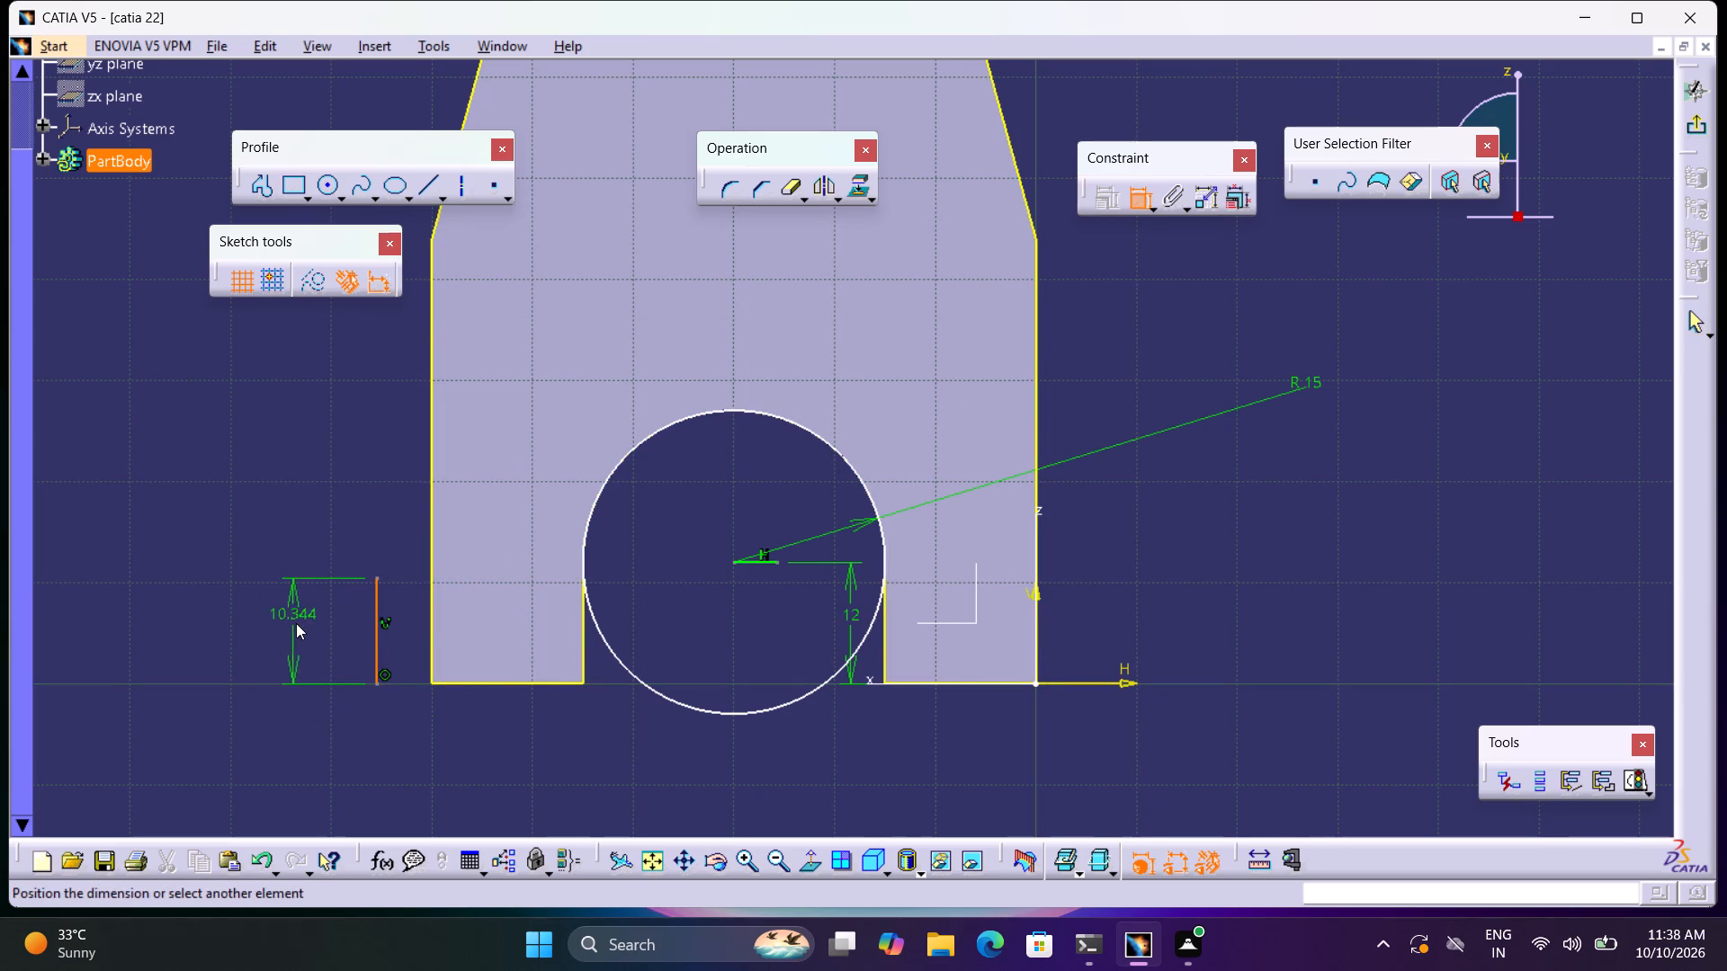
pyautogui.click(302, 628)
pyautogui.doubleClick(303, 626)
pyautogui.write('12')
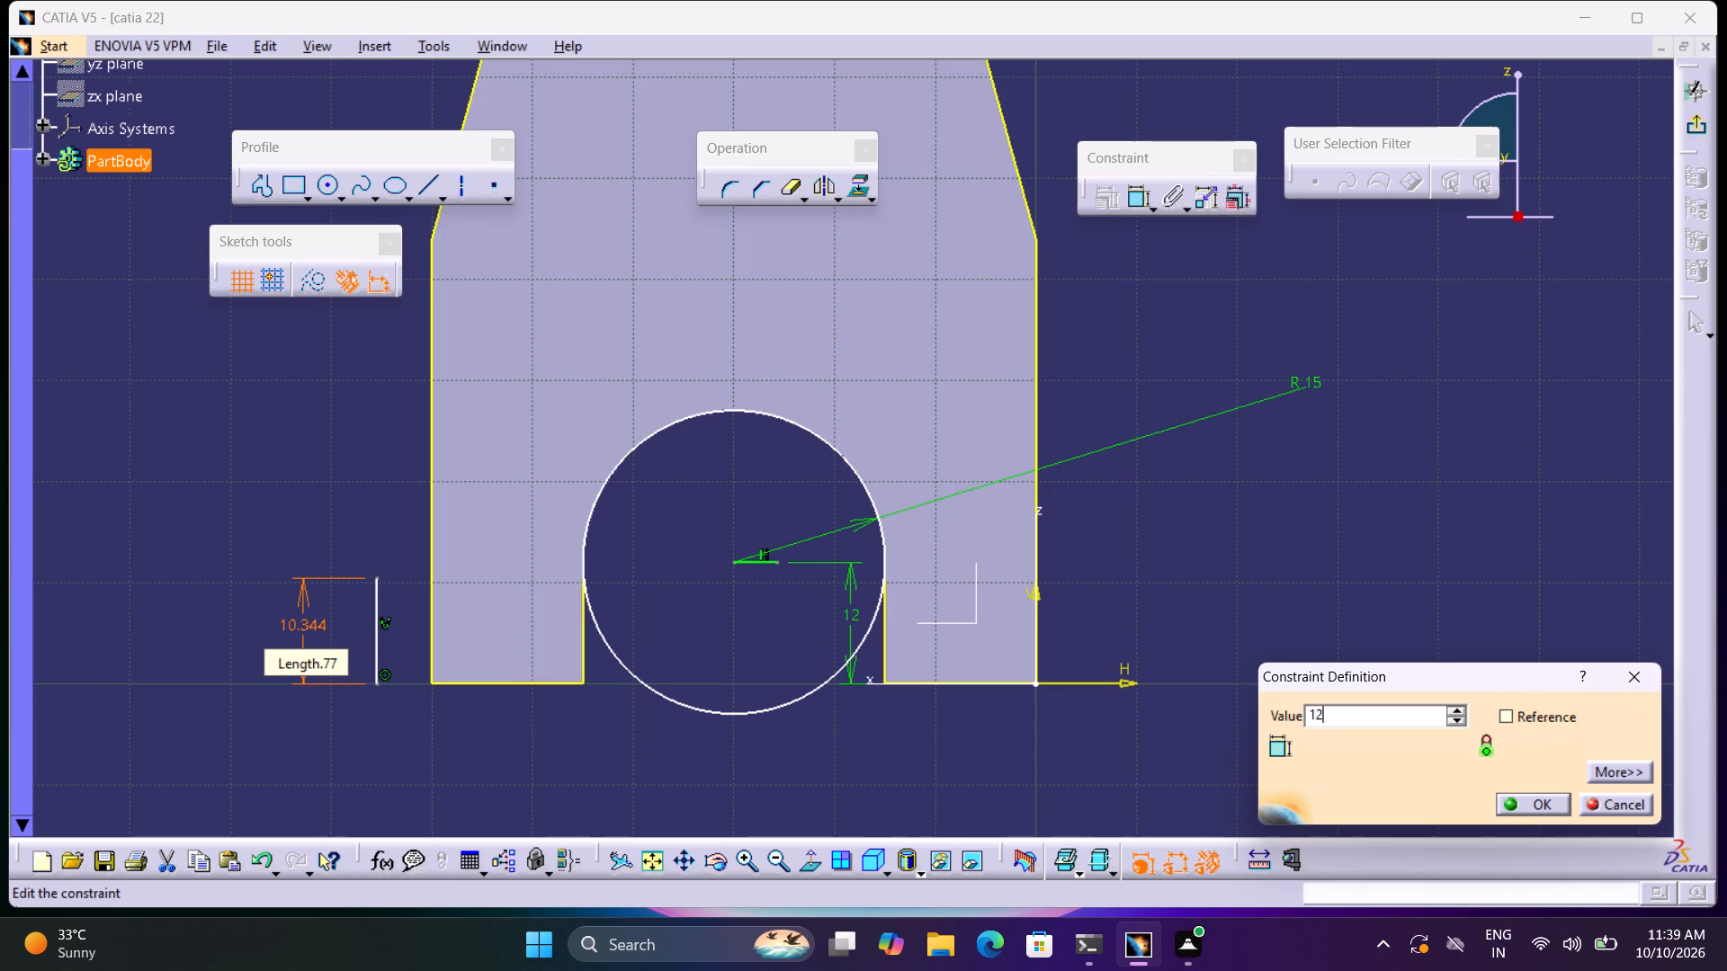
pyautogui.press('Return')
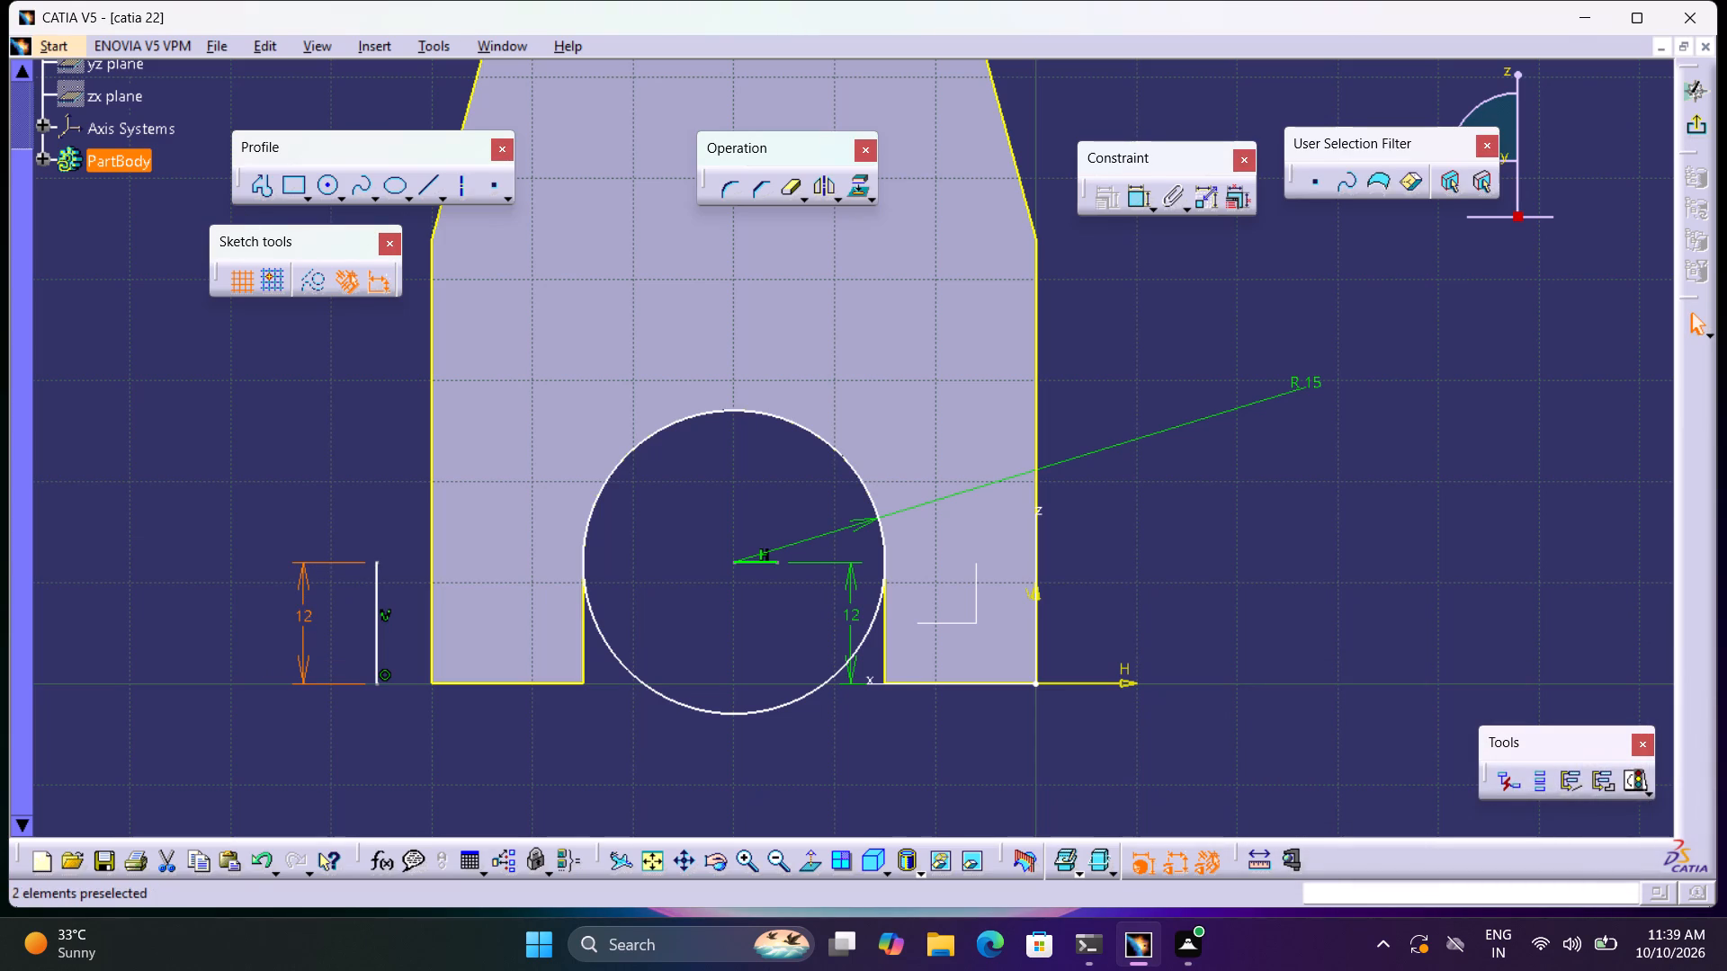
# Draw a closed 60 x 32 mm rectangular profile between the body's vertical sides, from V 12 up to the taper corners at V 44.
pyautogui.click(253, 200)
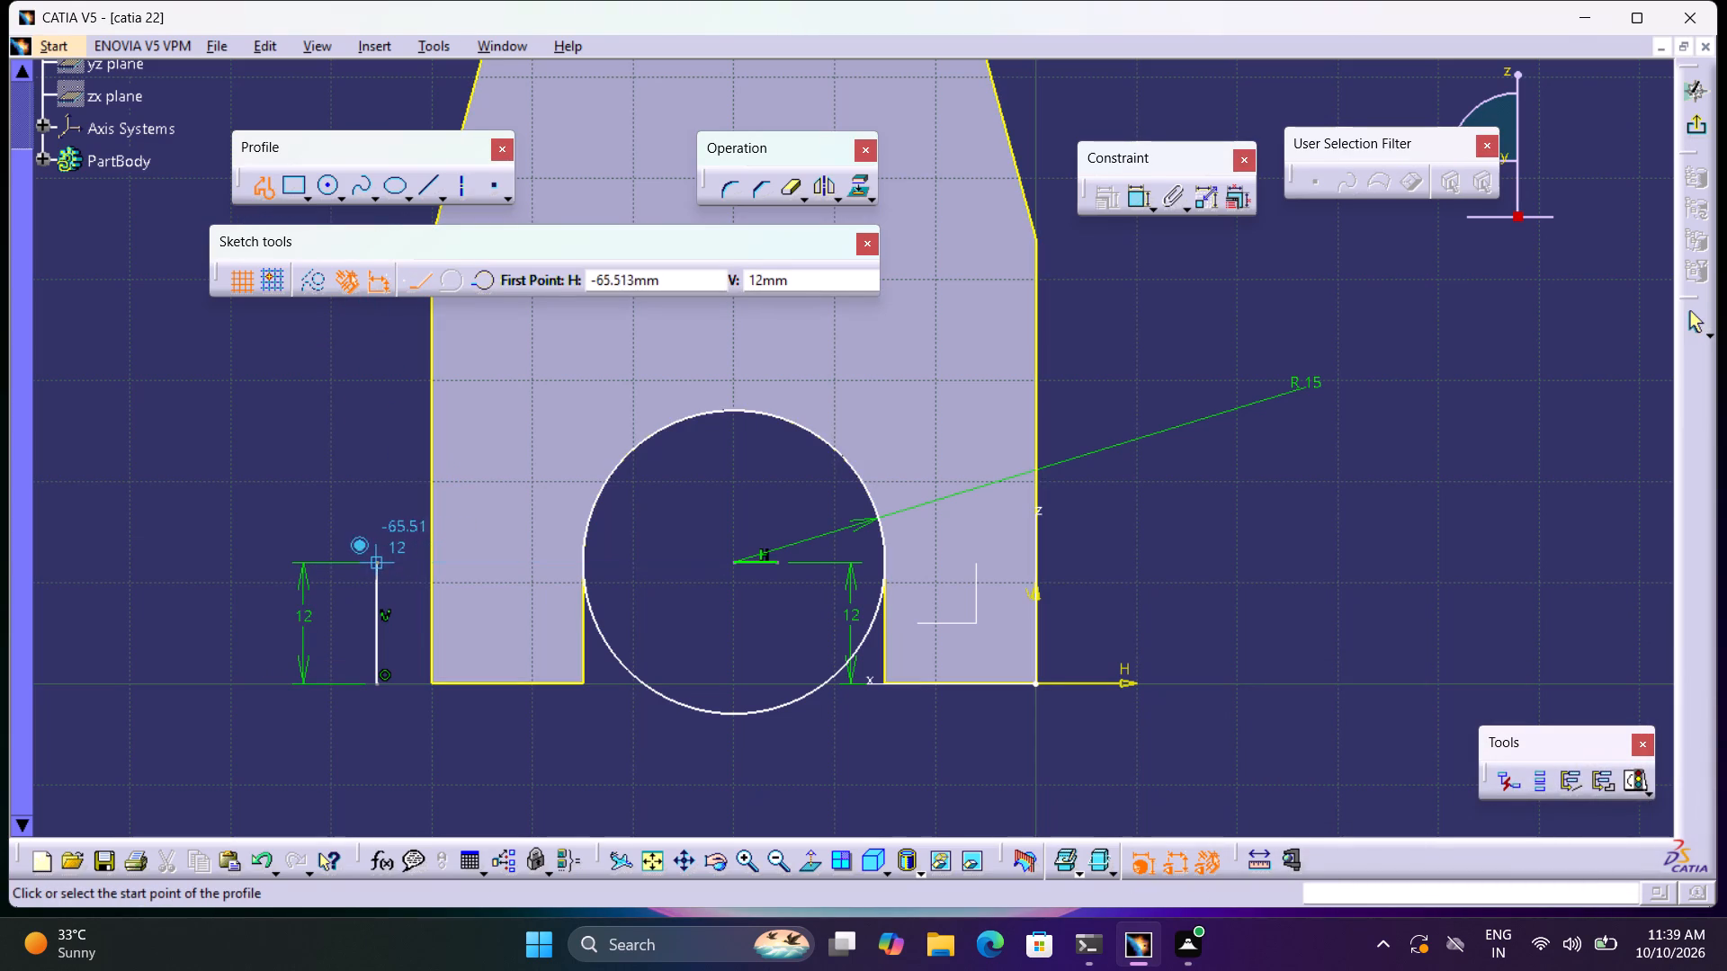
pyautogui.click(435, 565)
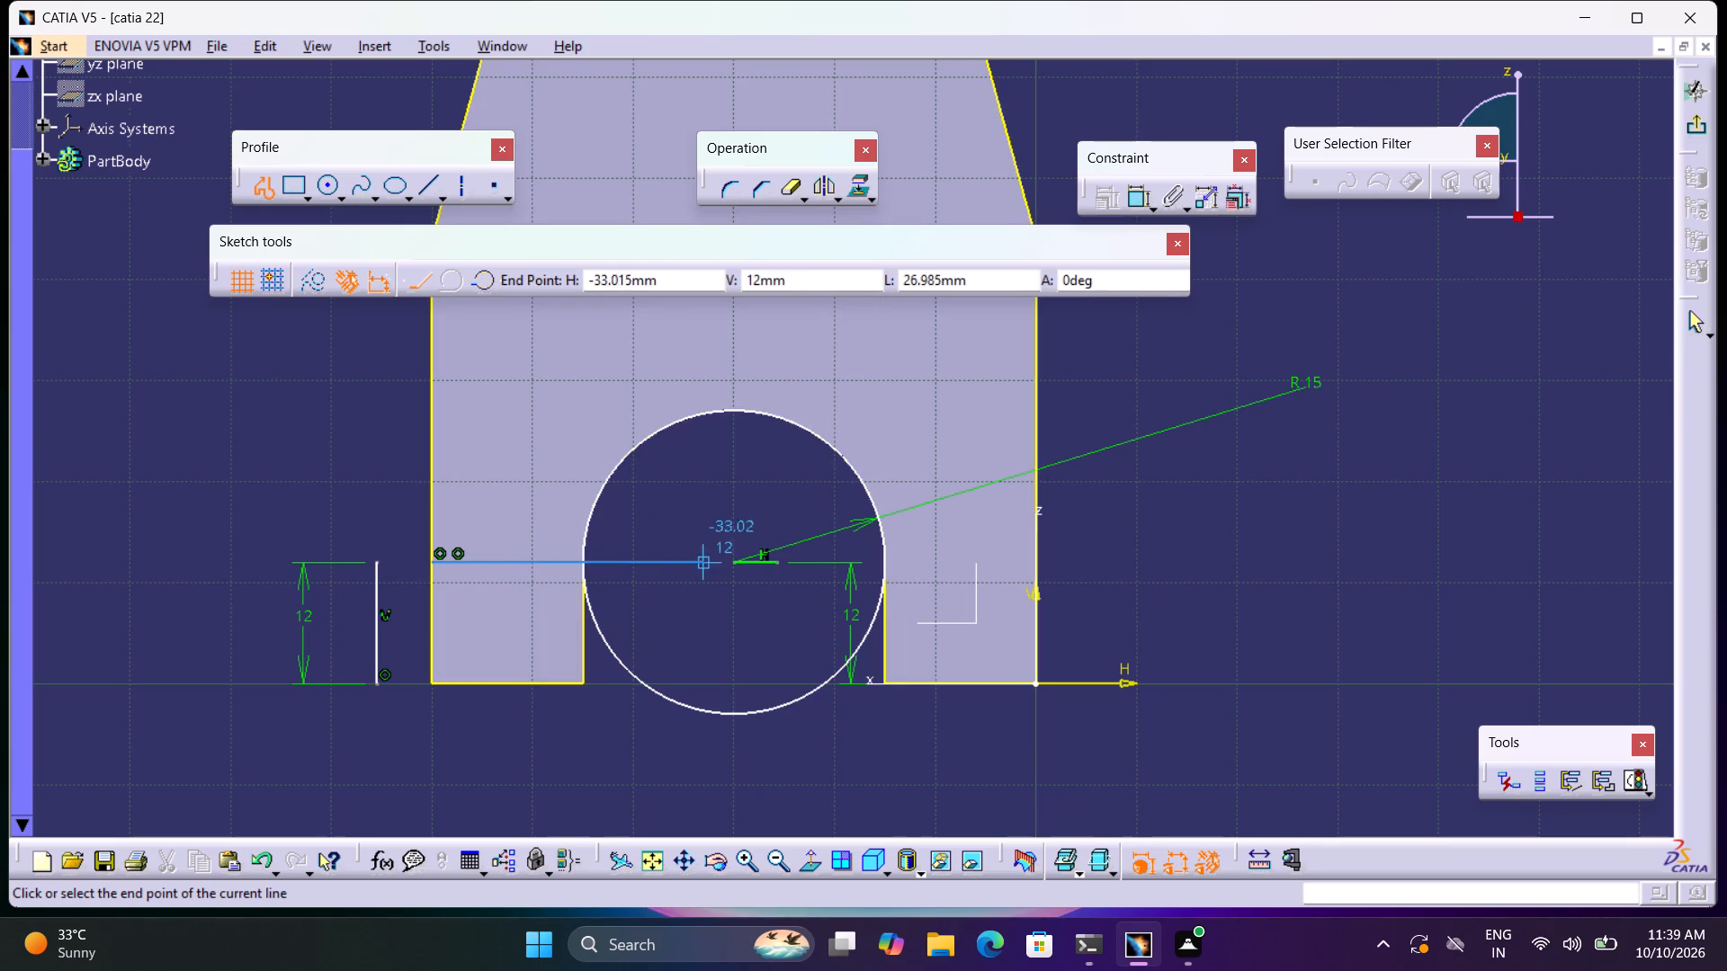
pyautogui.click(1034, 564)
pyautogui.moveTo(1058, 413); pyautogui.dragTo(1164, 703, button='middle')
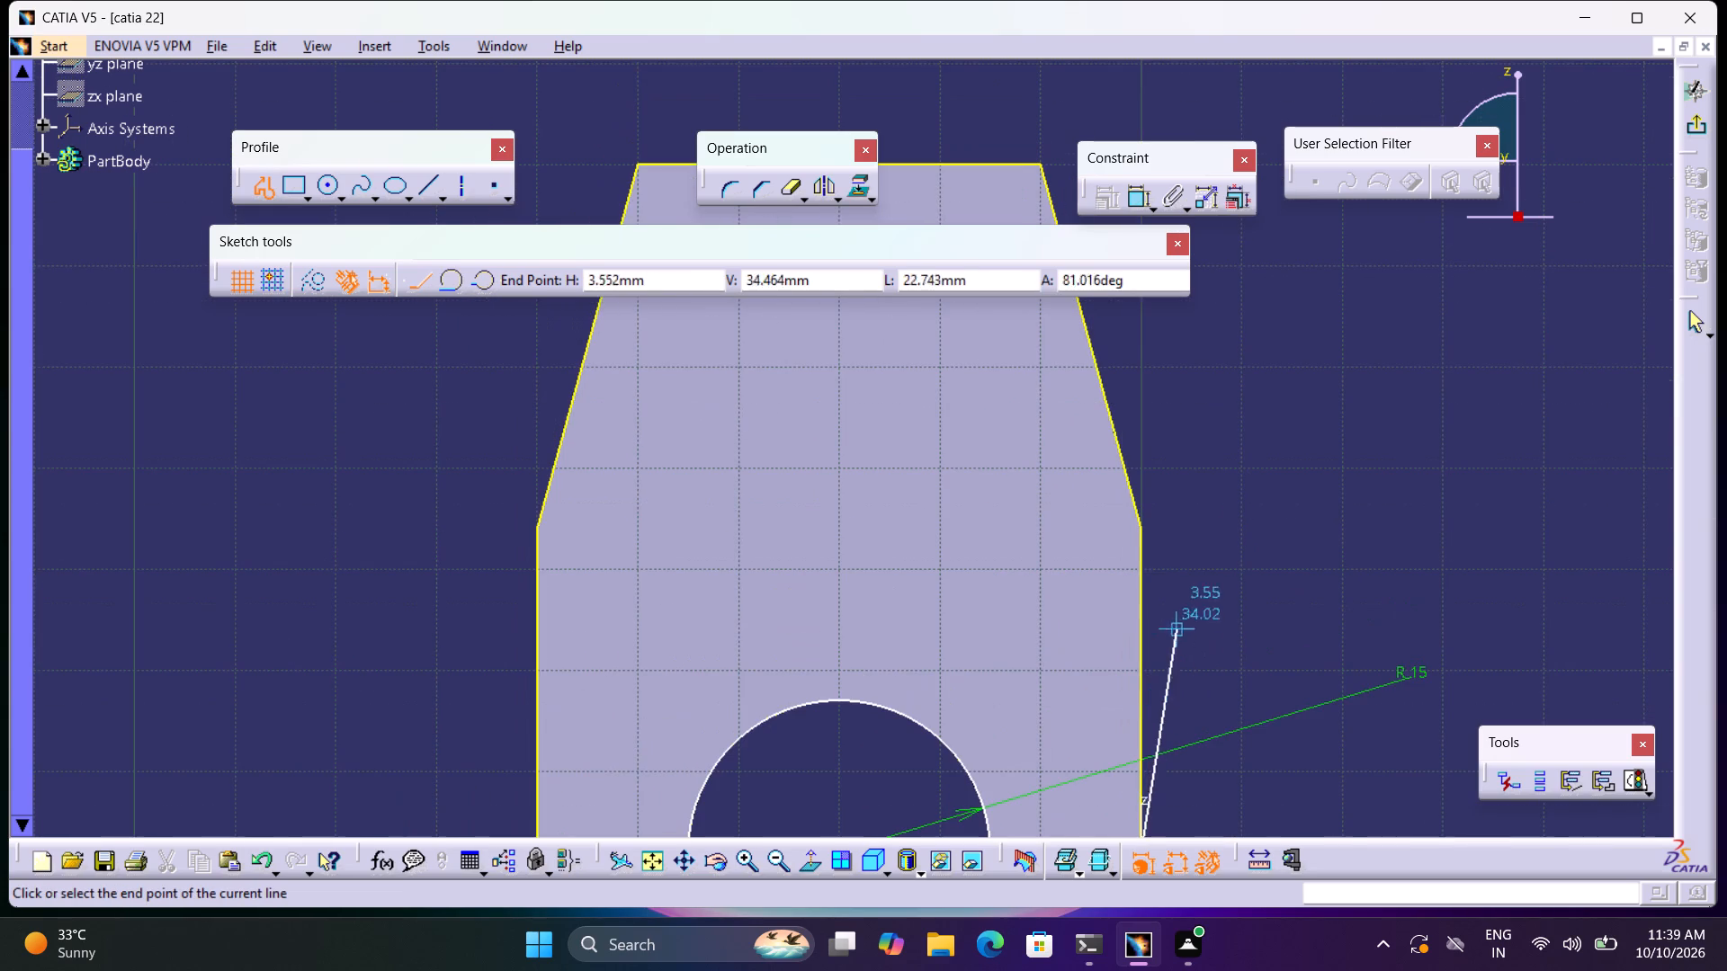
pyautogui.click(1137, 525)
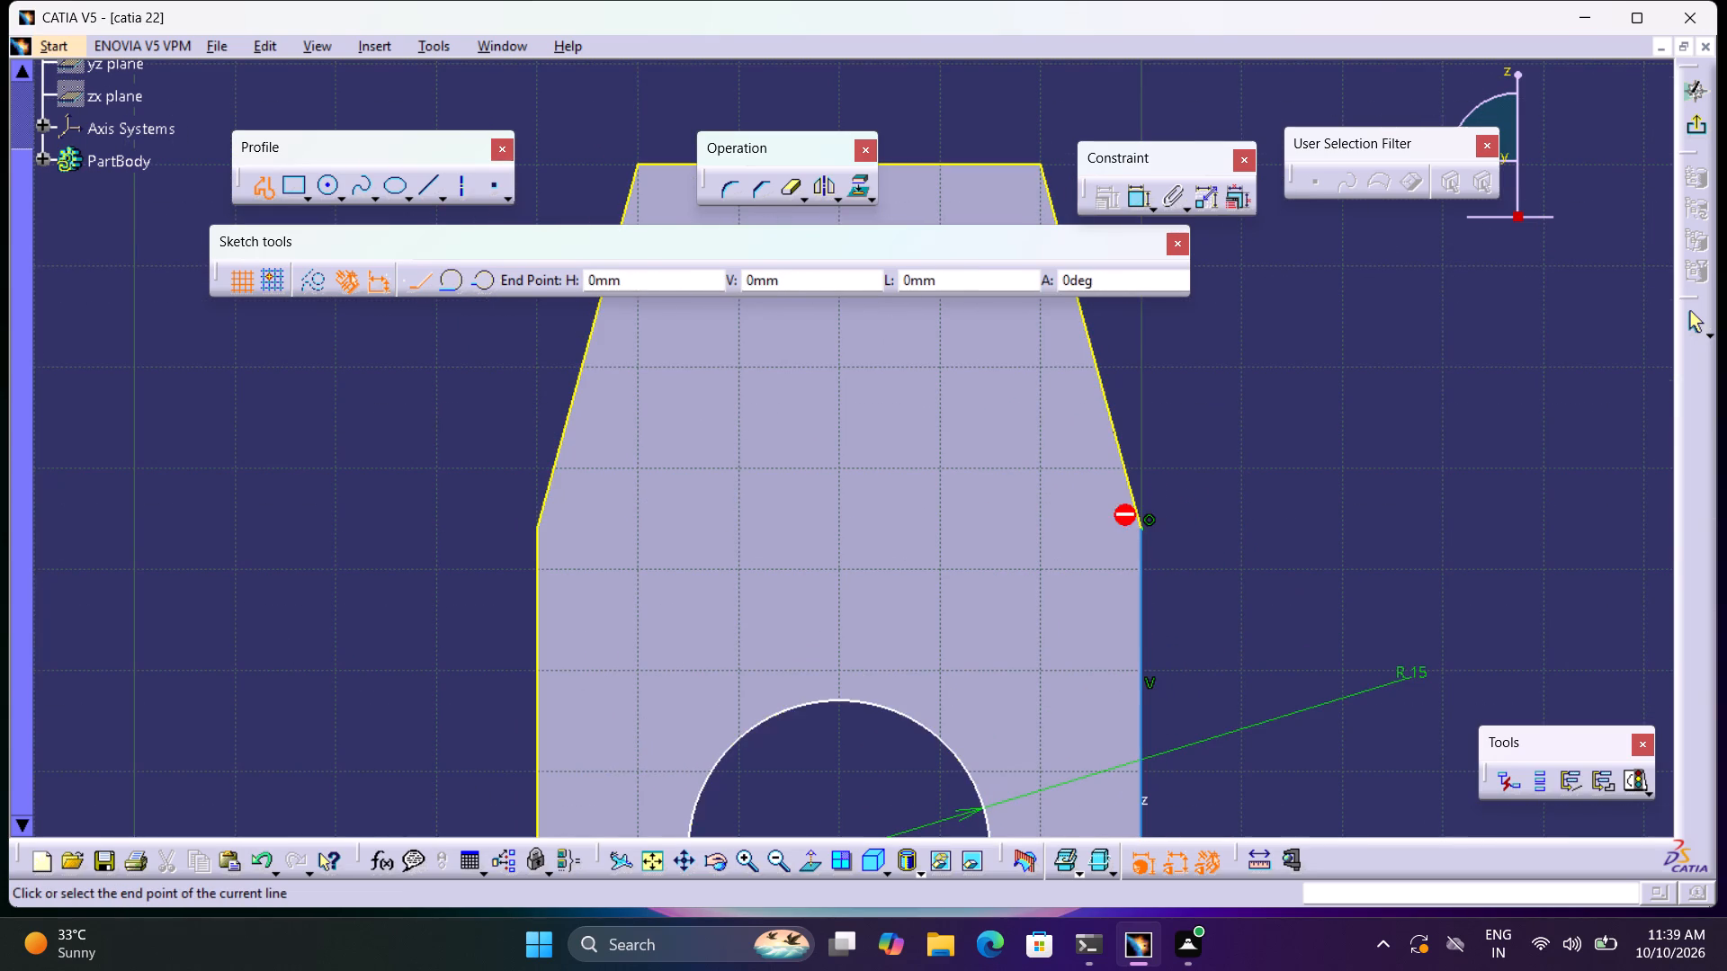
pyautogui.click(532, 527)
pyautogui.hotkey('ctrl', 'z')
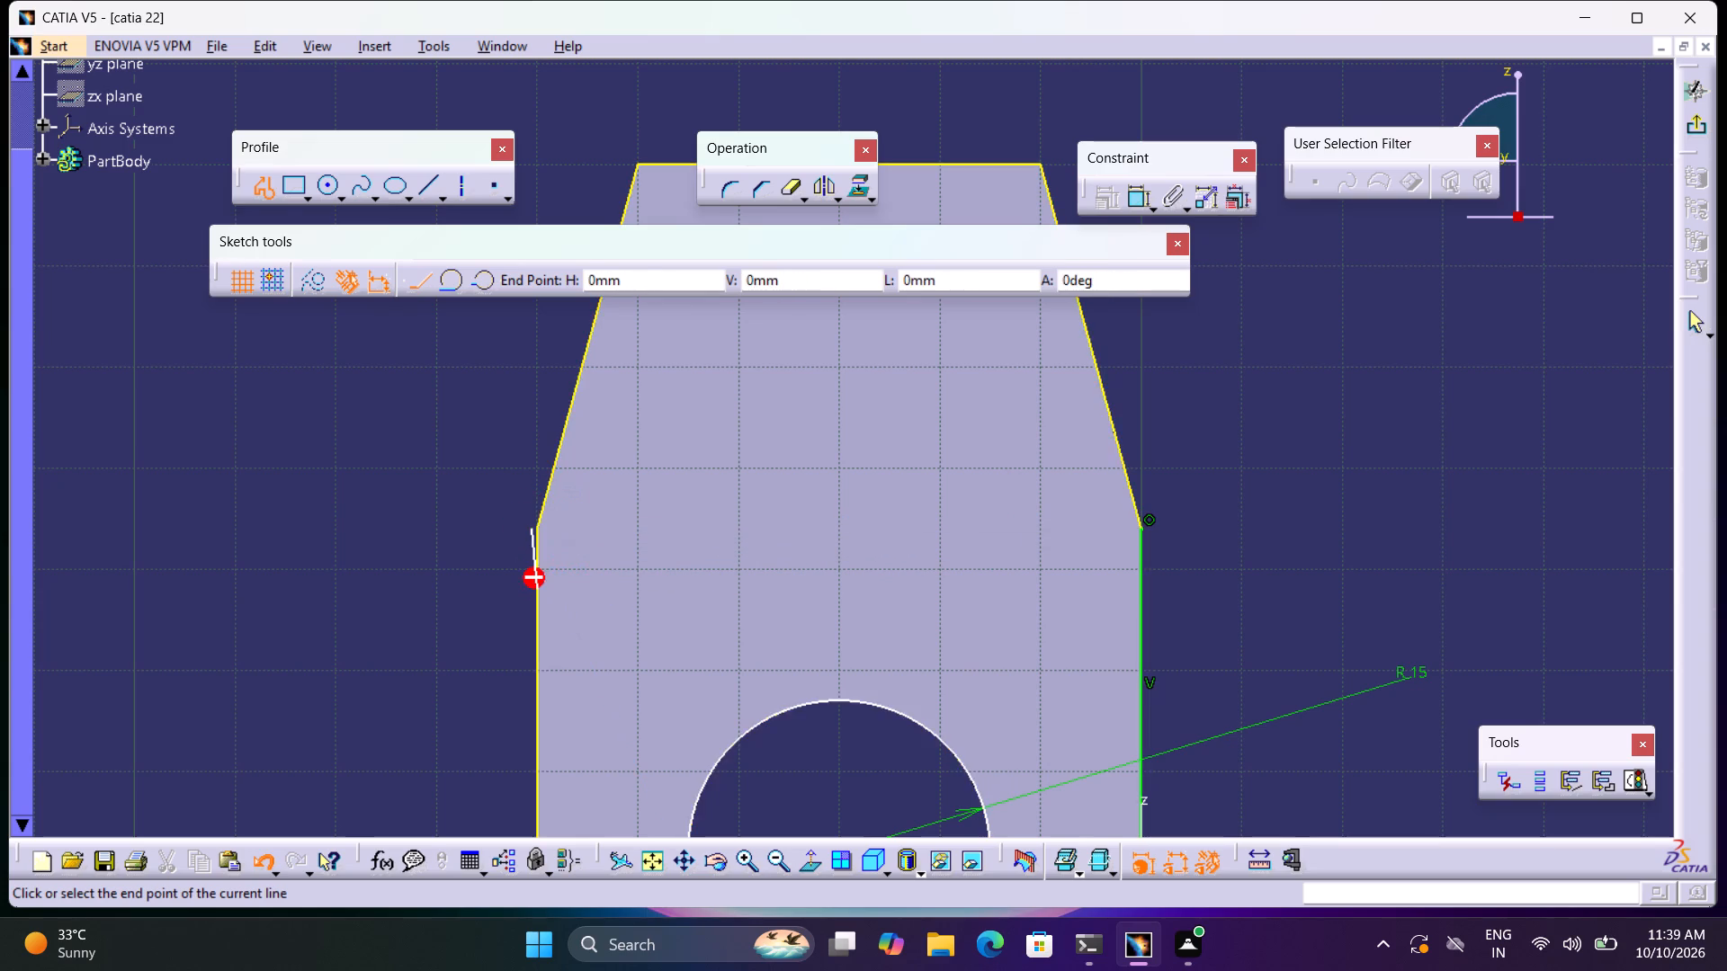
pyautogui.click(538, 527)
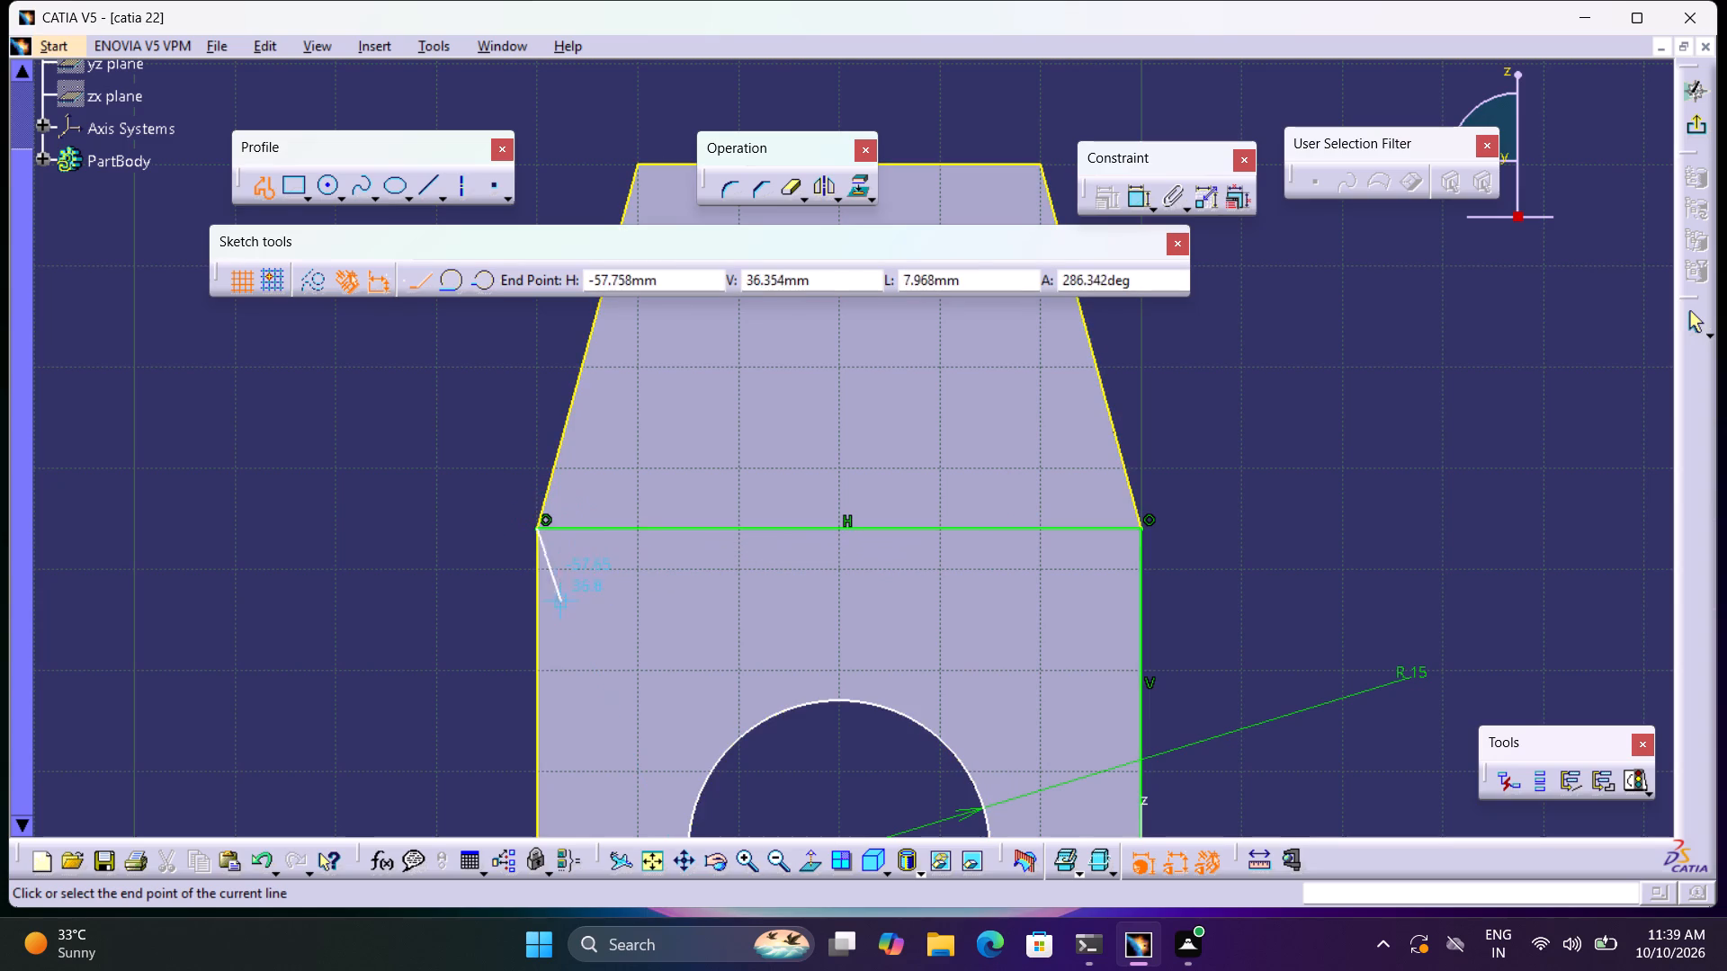
pyautogui.moveTo(550, 562); pyautogui.dragTo(571, 263, button='middle')
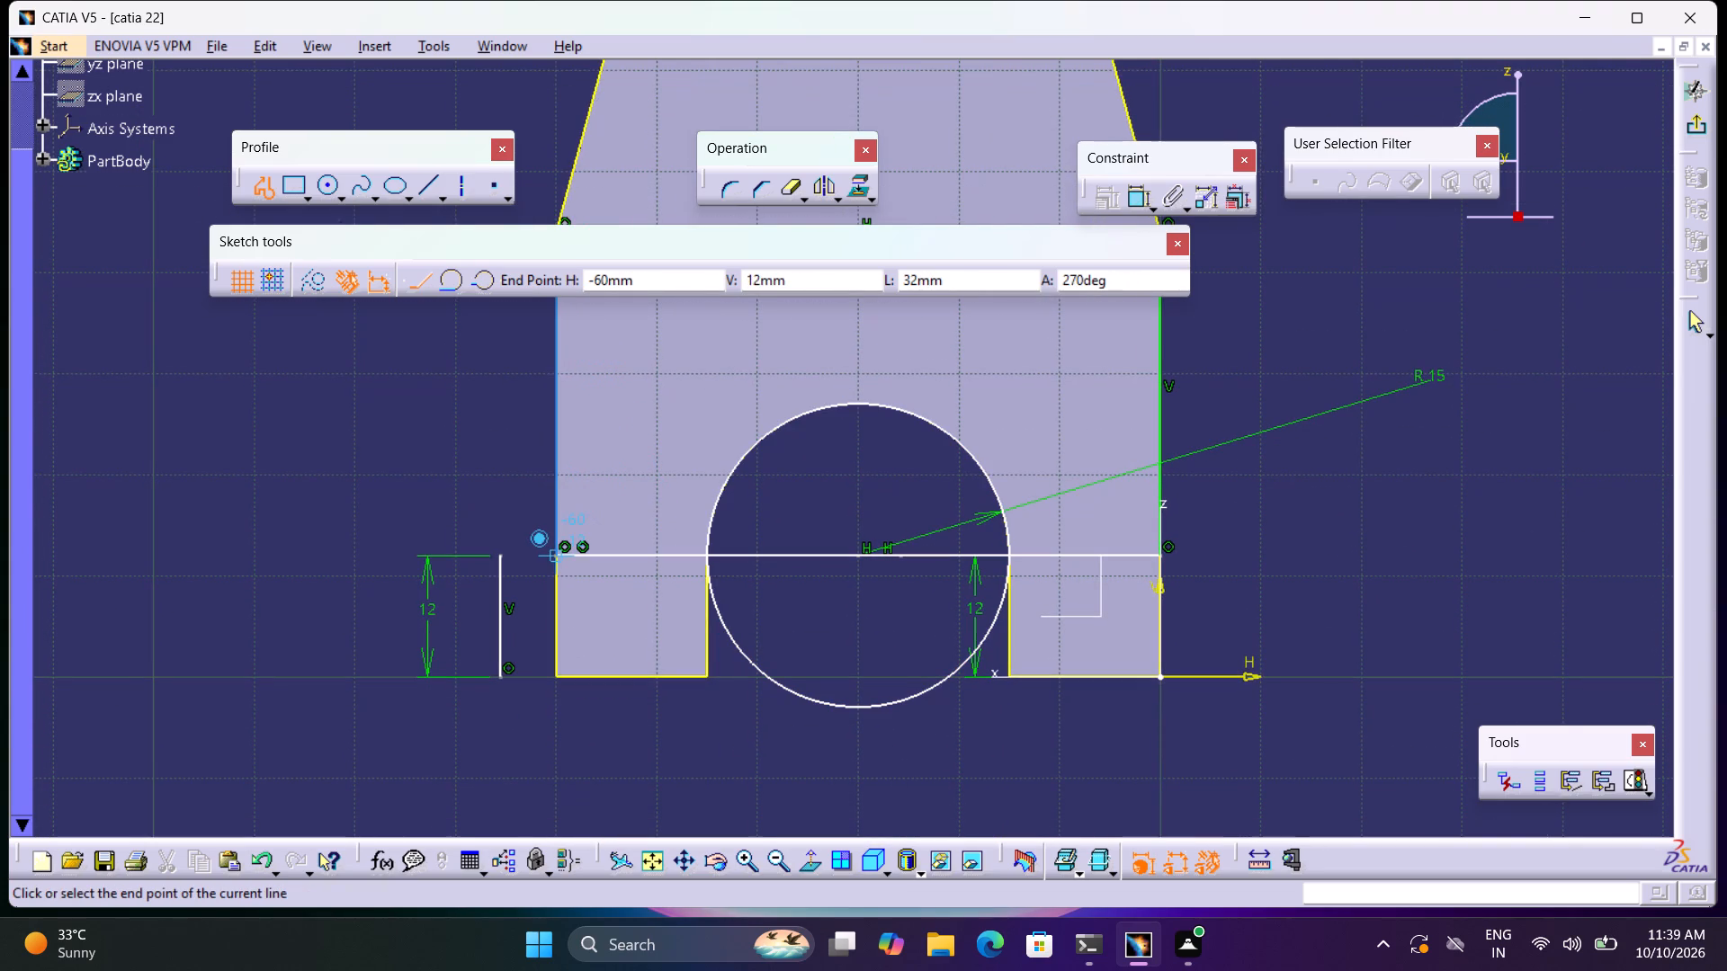
pyautogui.click(561, 561)
pyautogui.hotkey('ctrl', 'z')
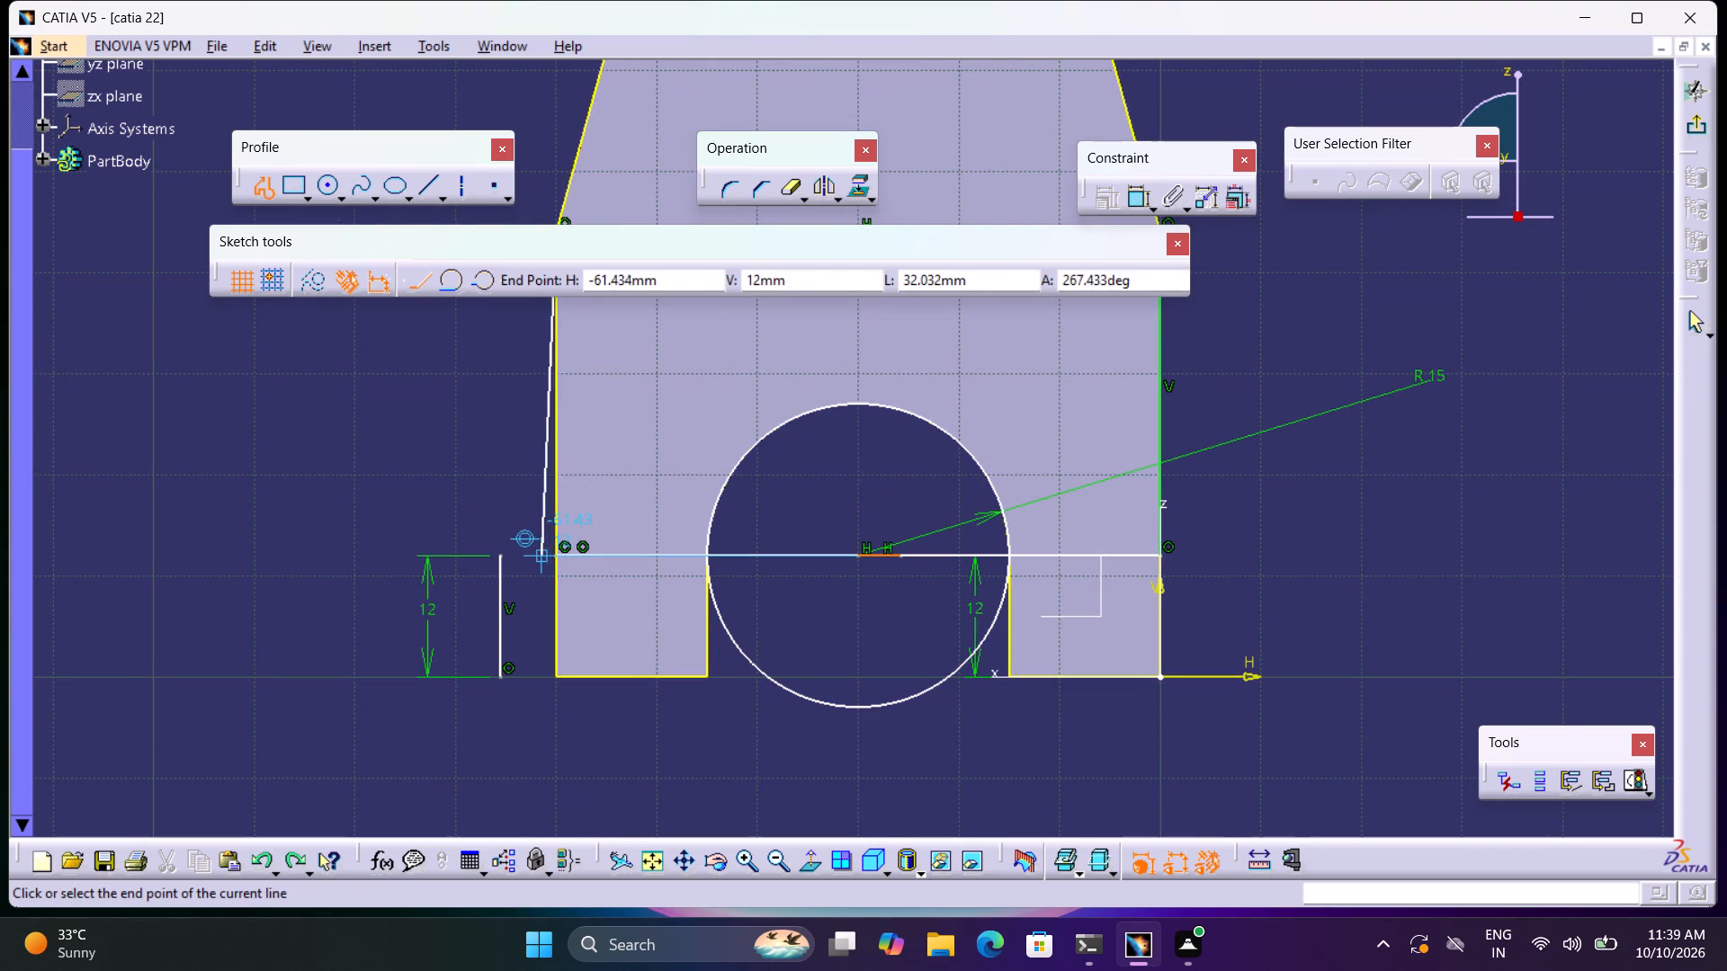
pyautogui.click(562, 551)
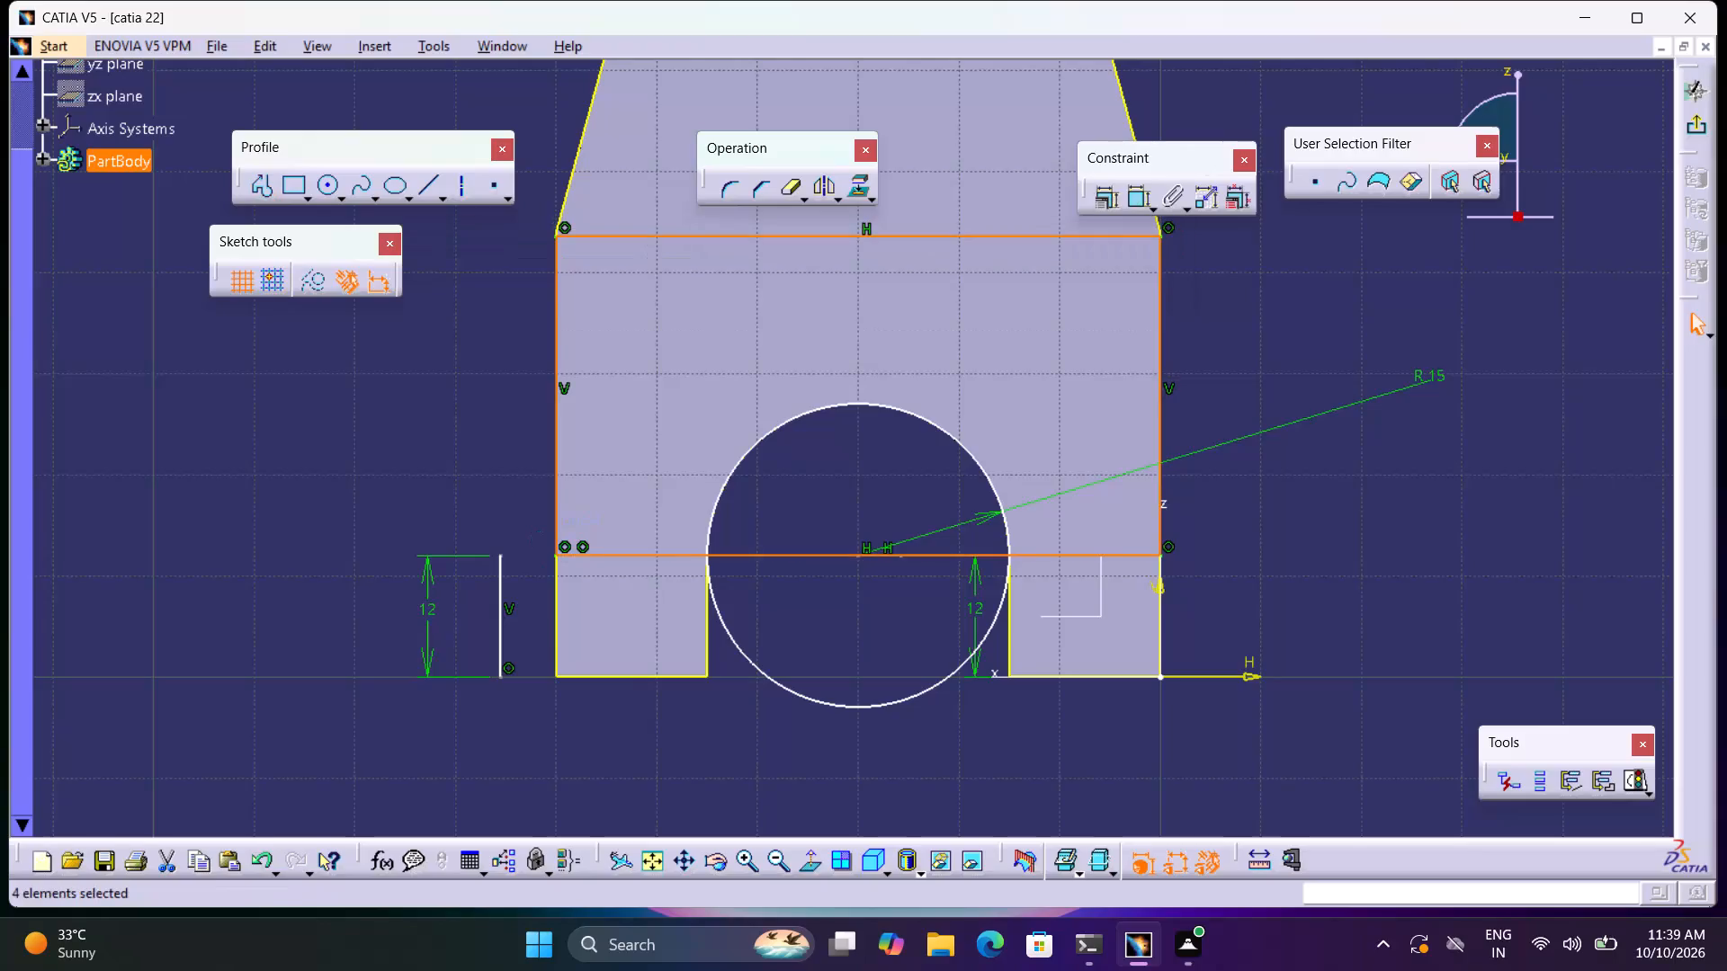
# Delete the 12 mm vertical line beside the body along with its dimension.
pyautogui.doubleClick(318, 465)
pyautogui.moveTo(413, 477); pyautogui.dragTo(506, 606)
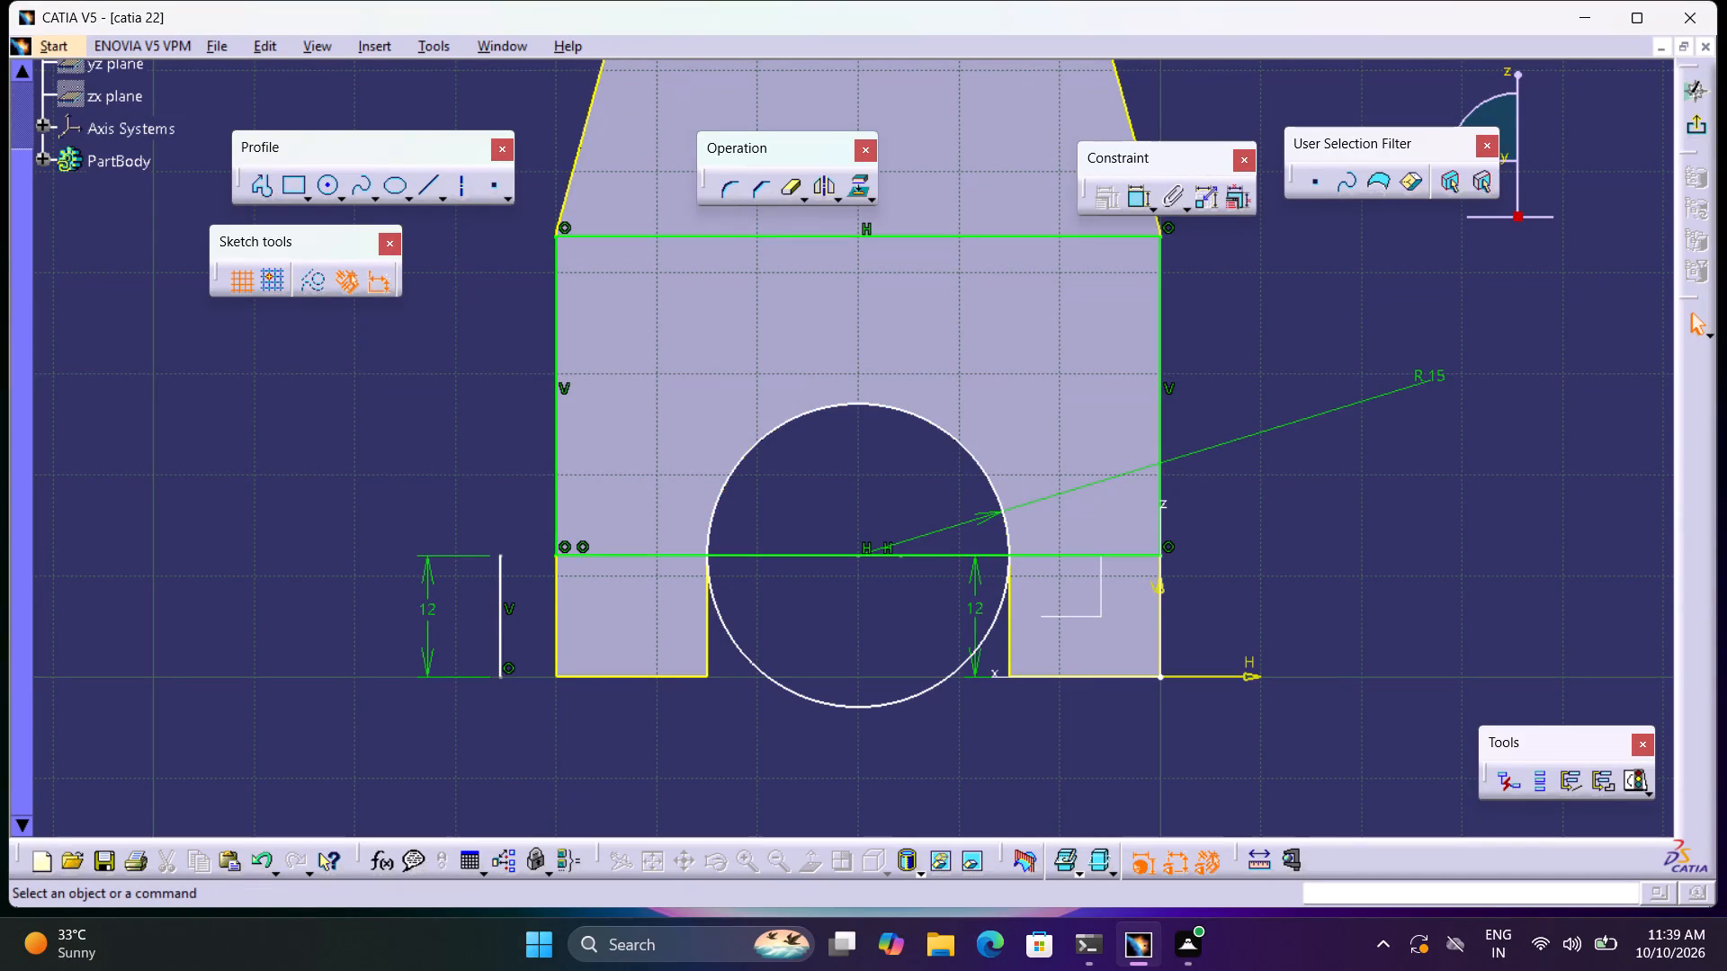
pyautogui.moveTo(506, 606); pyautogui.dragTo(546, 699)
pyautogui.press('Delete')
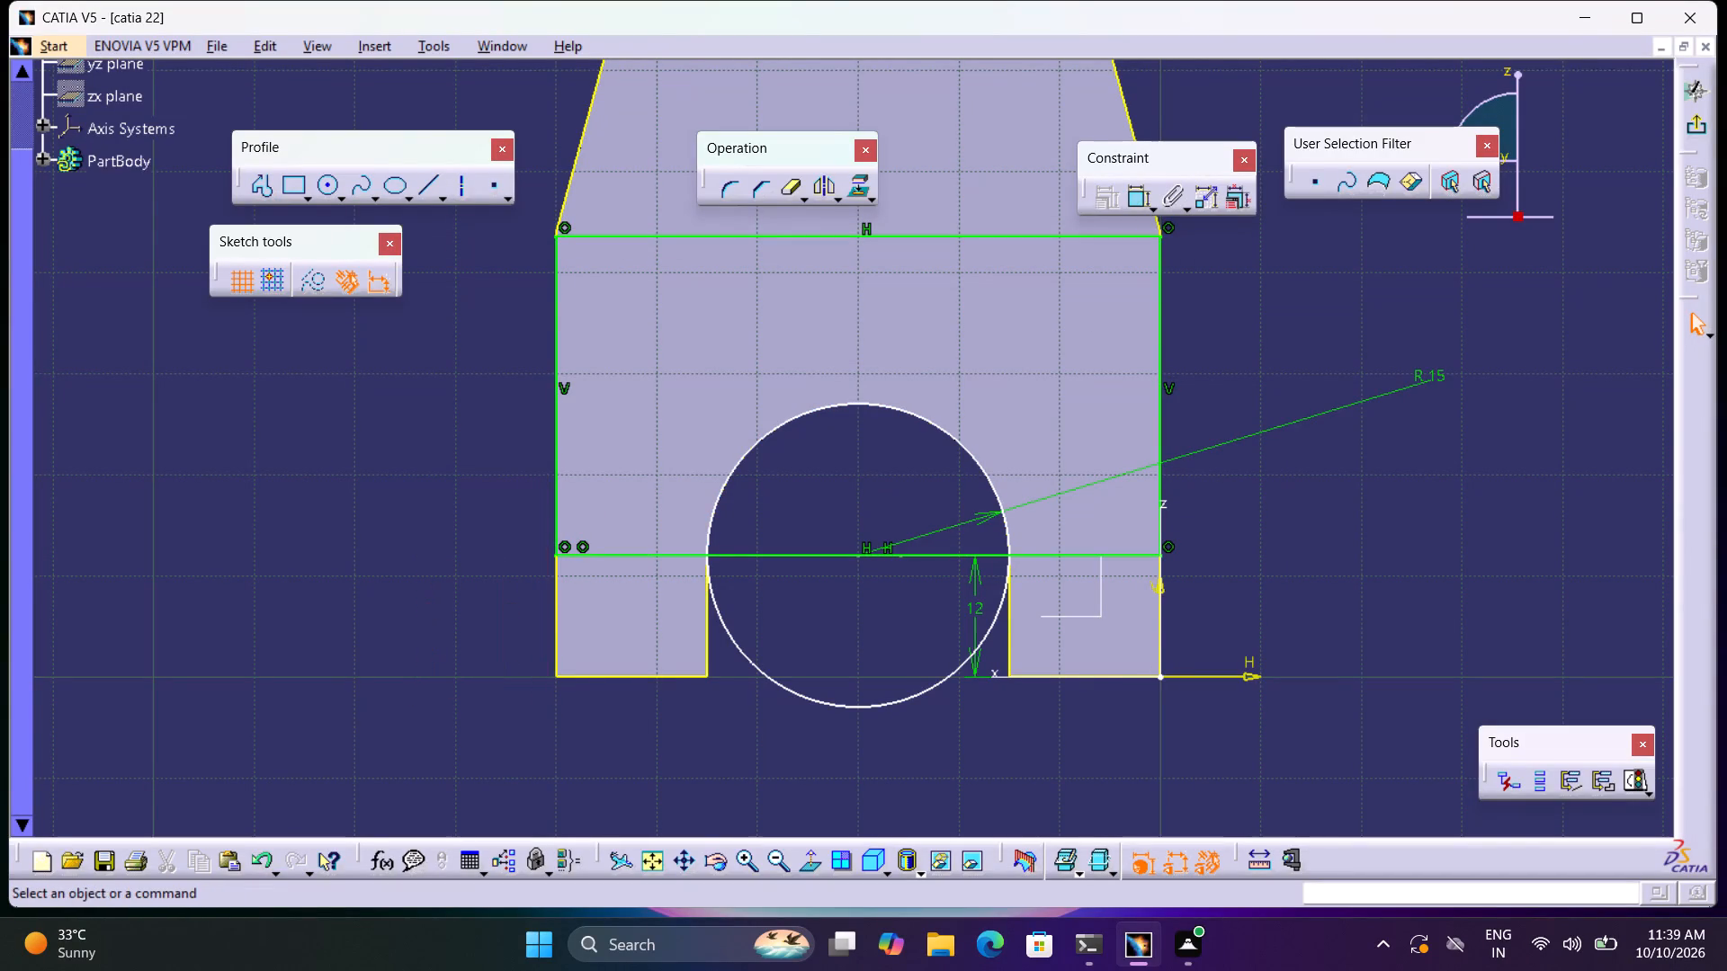
# Quick-trim the rectangle's bottom line where it spans the arch and the circle's lower half, leaving a closed arched profile.
pyautogui.doubleClick(792, 196)
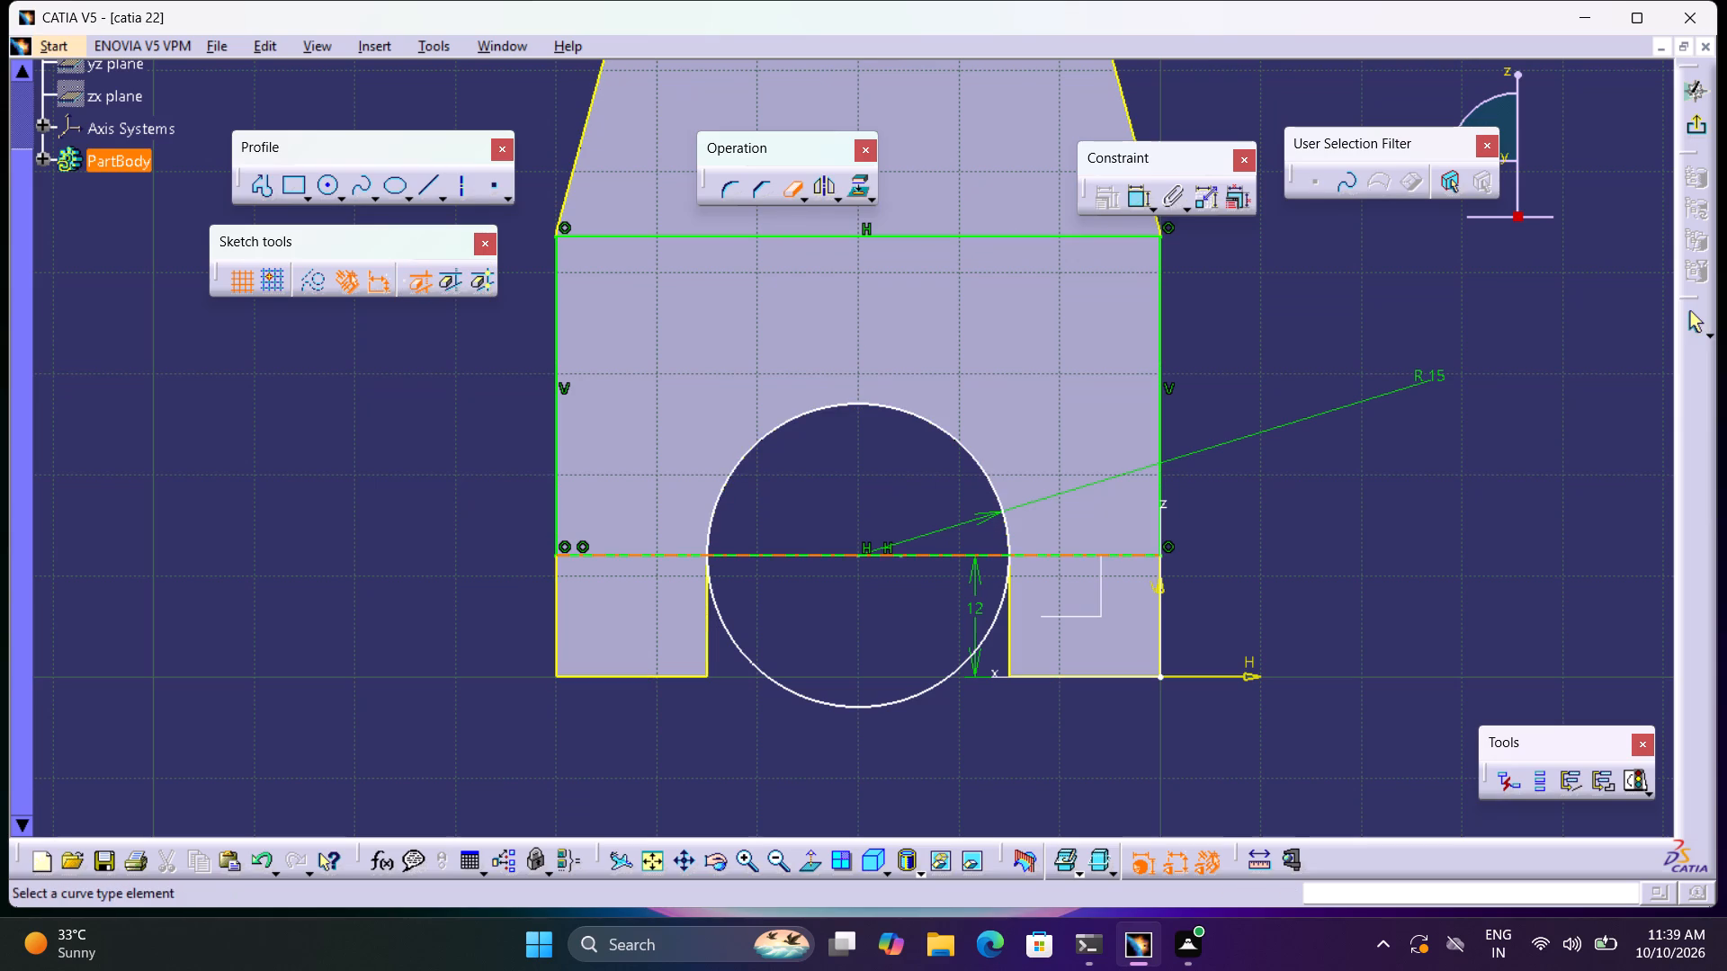
pyautogui.click(867, 555)
pyautogui.click(854, 553)
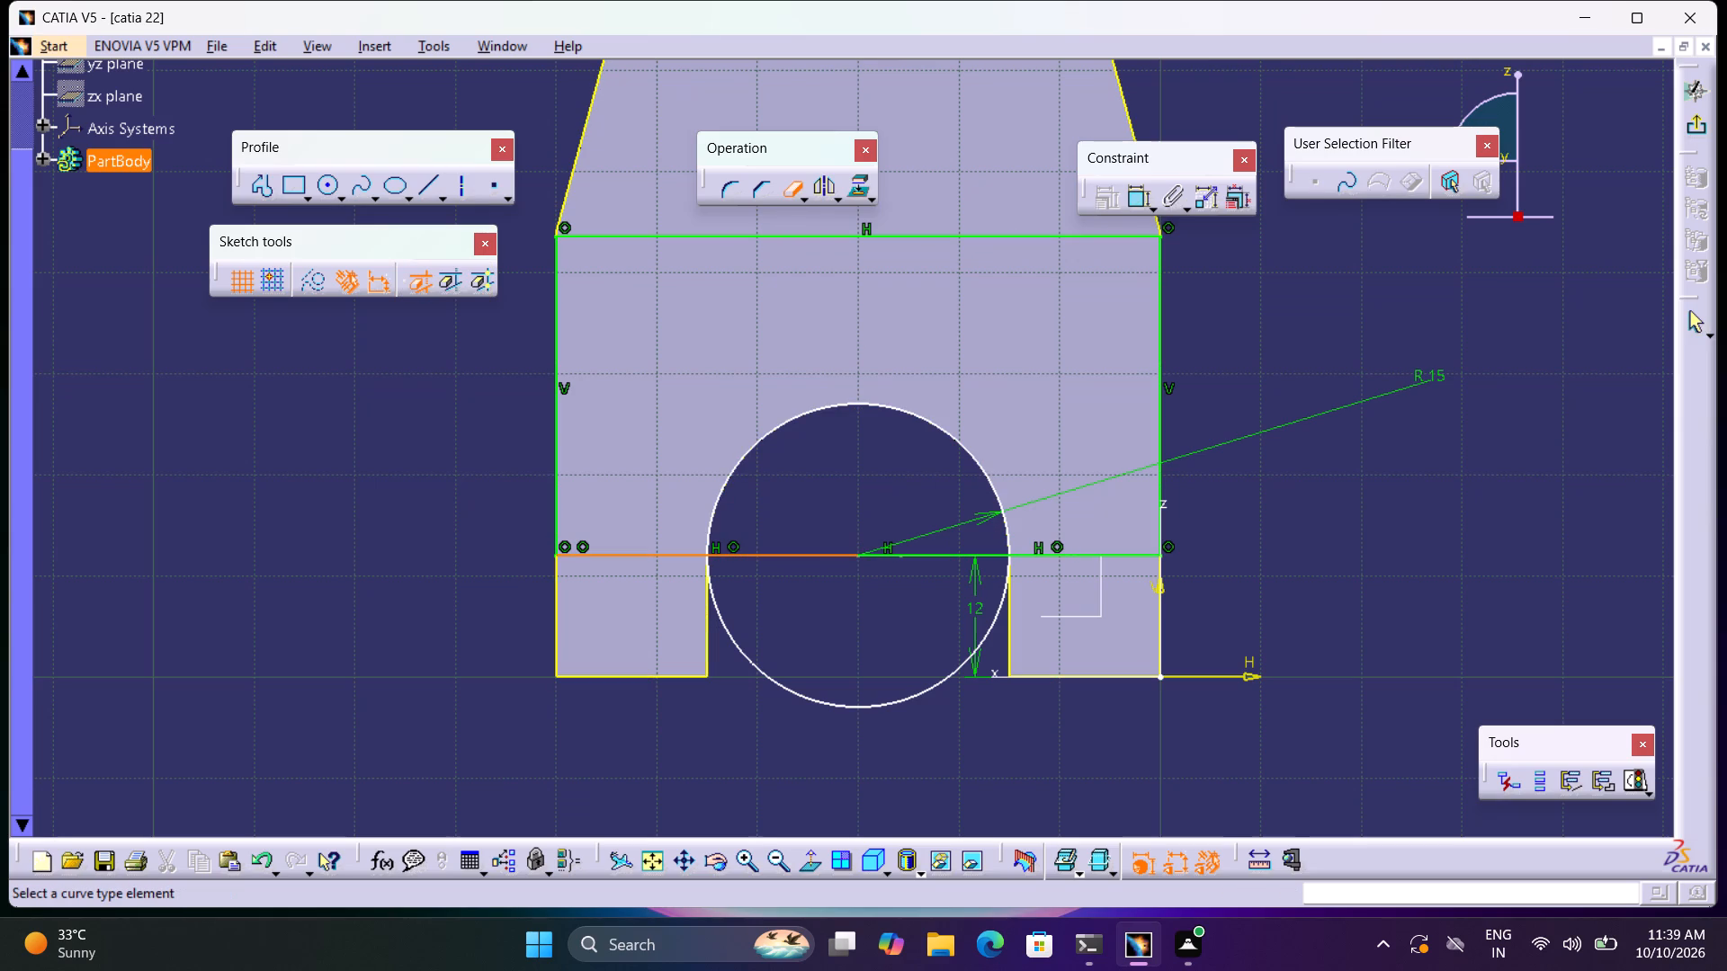
pyautogui.click(866, 557)
pyautogui.click(904, 557)
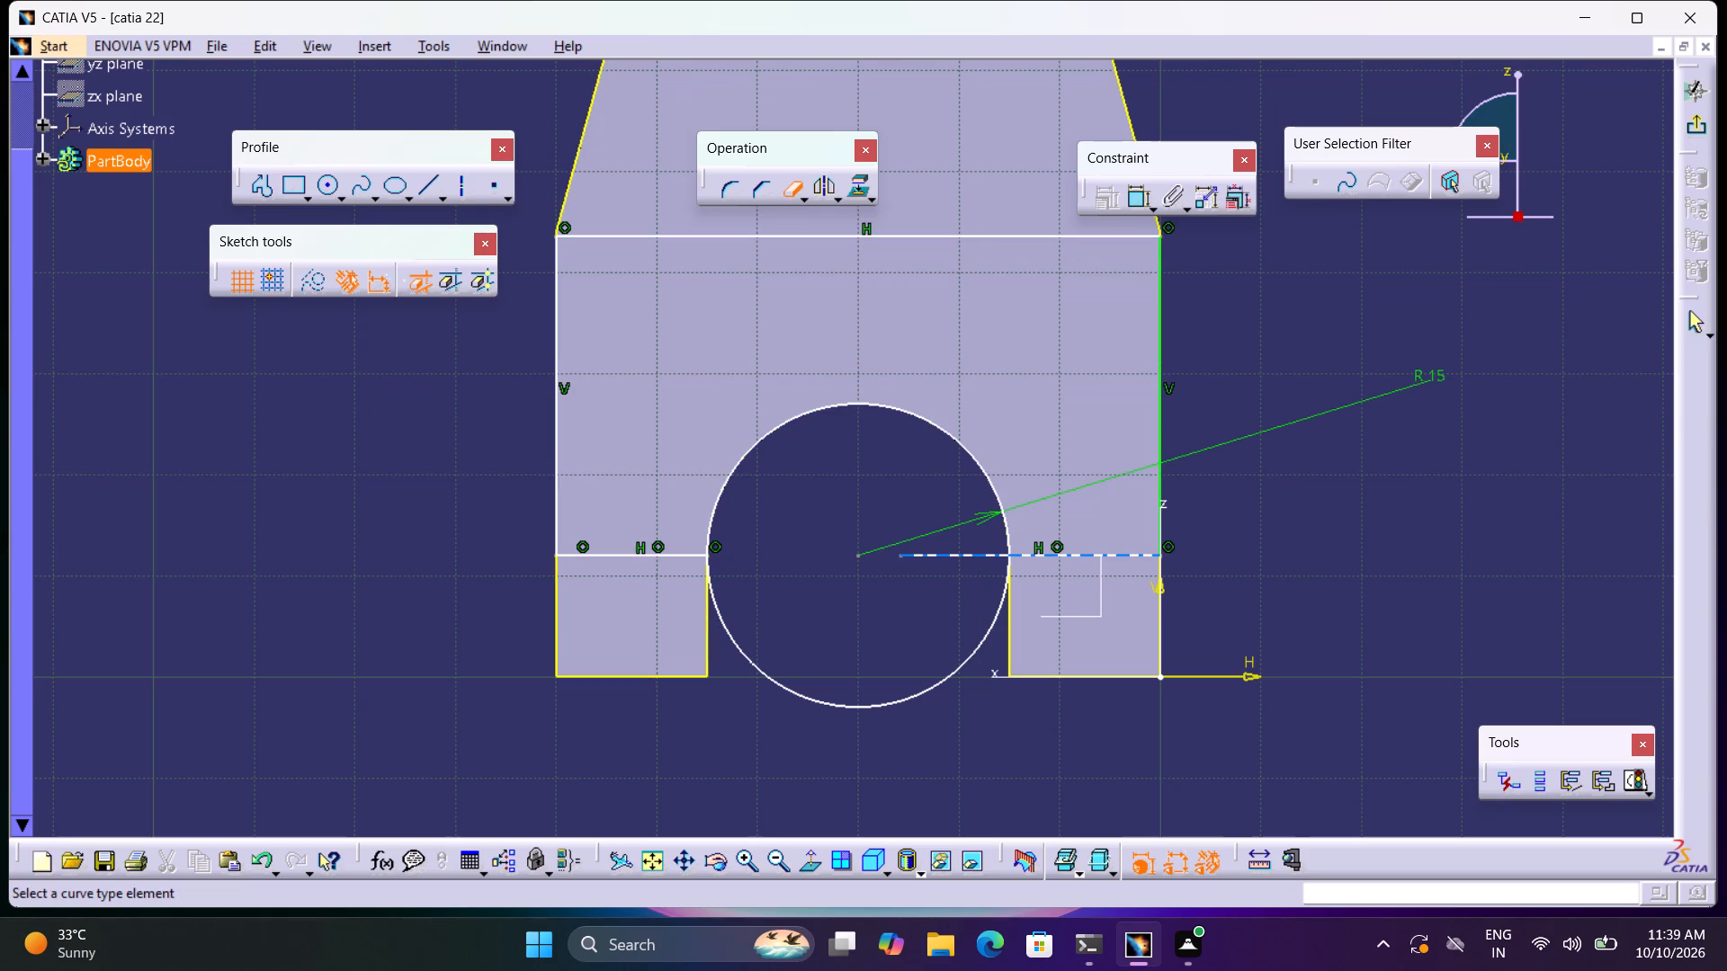
pyautogui.click(926, 558)
pyautogui.click(1001, 615)
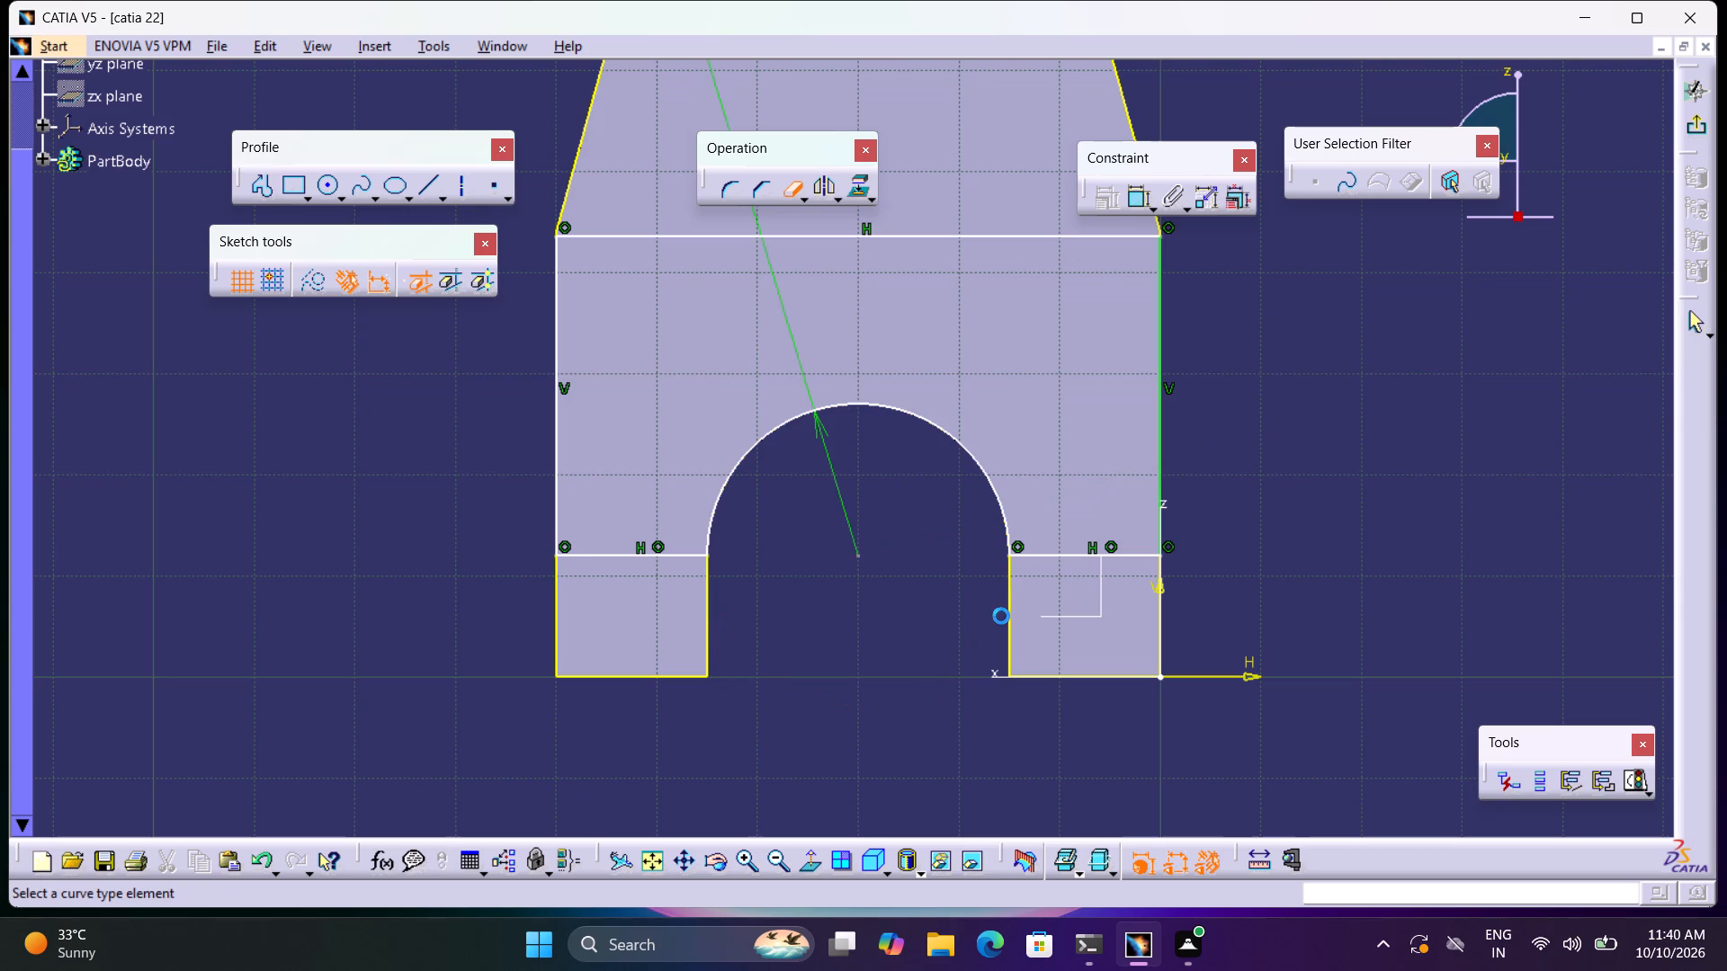
pyautogui.click(946, 602)
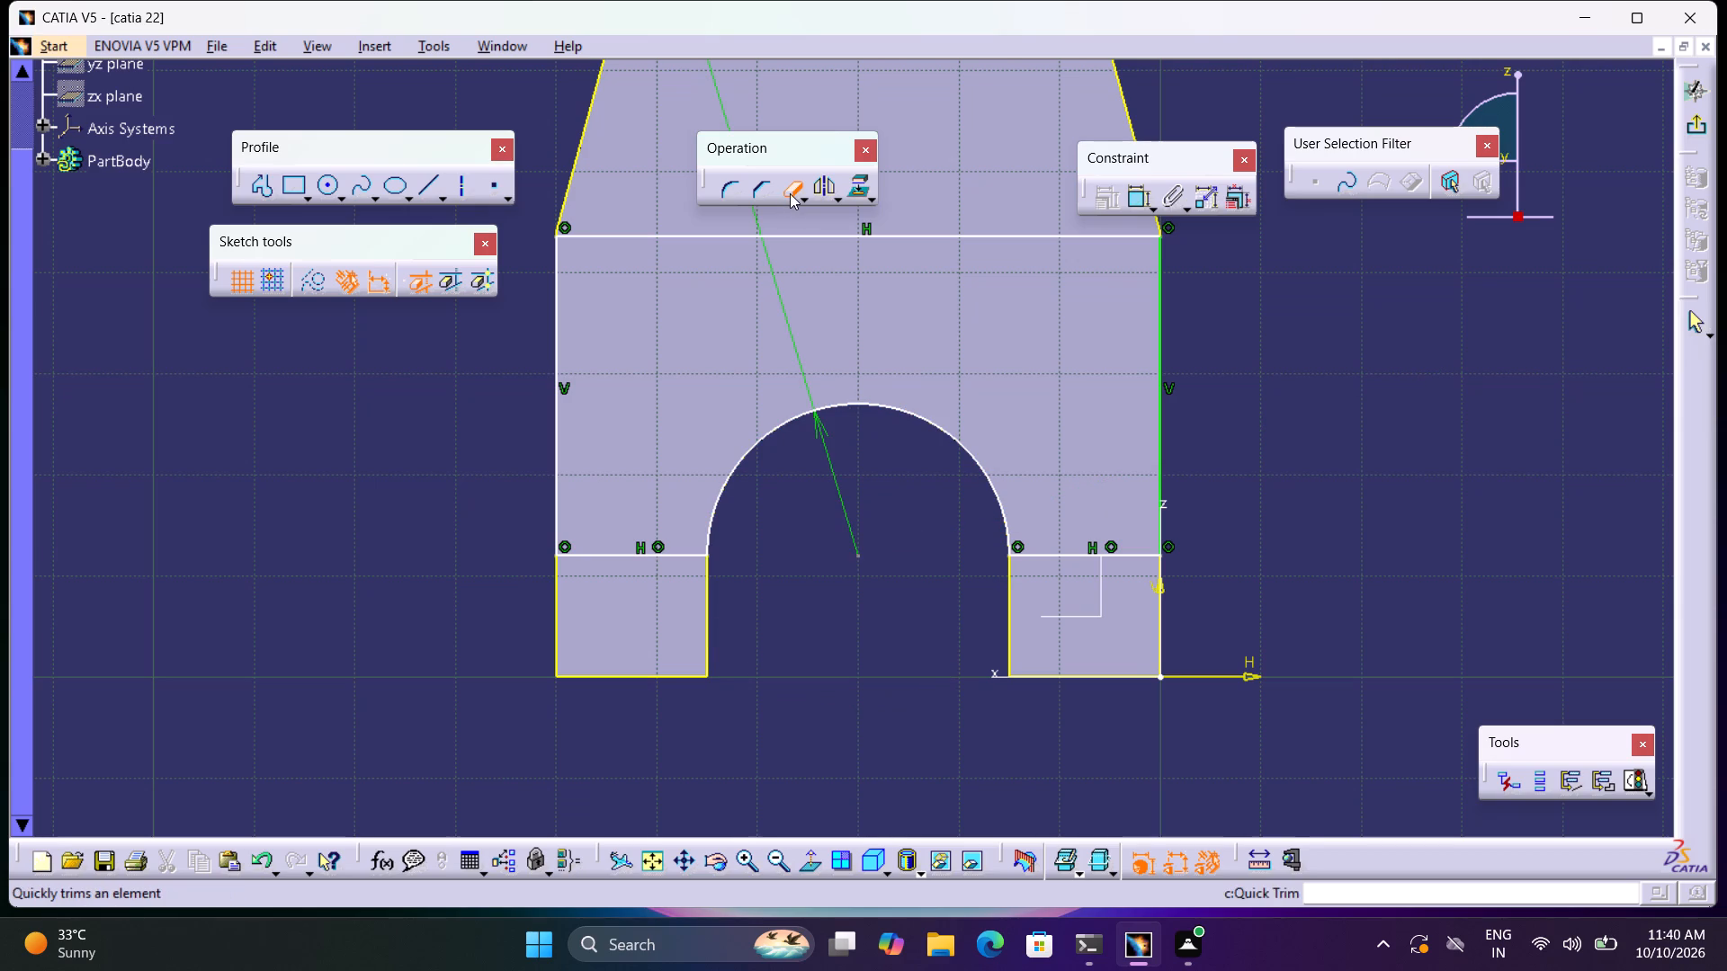
pyautogui.click(792, 192)
pyautogui.doubleClick(1242, 328)
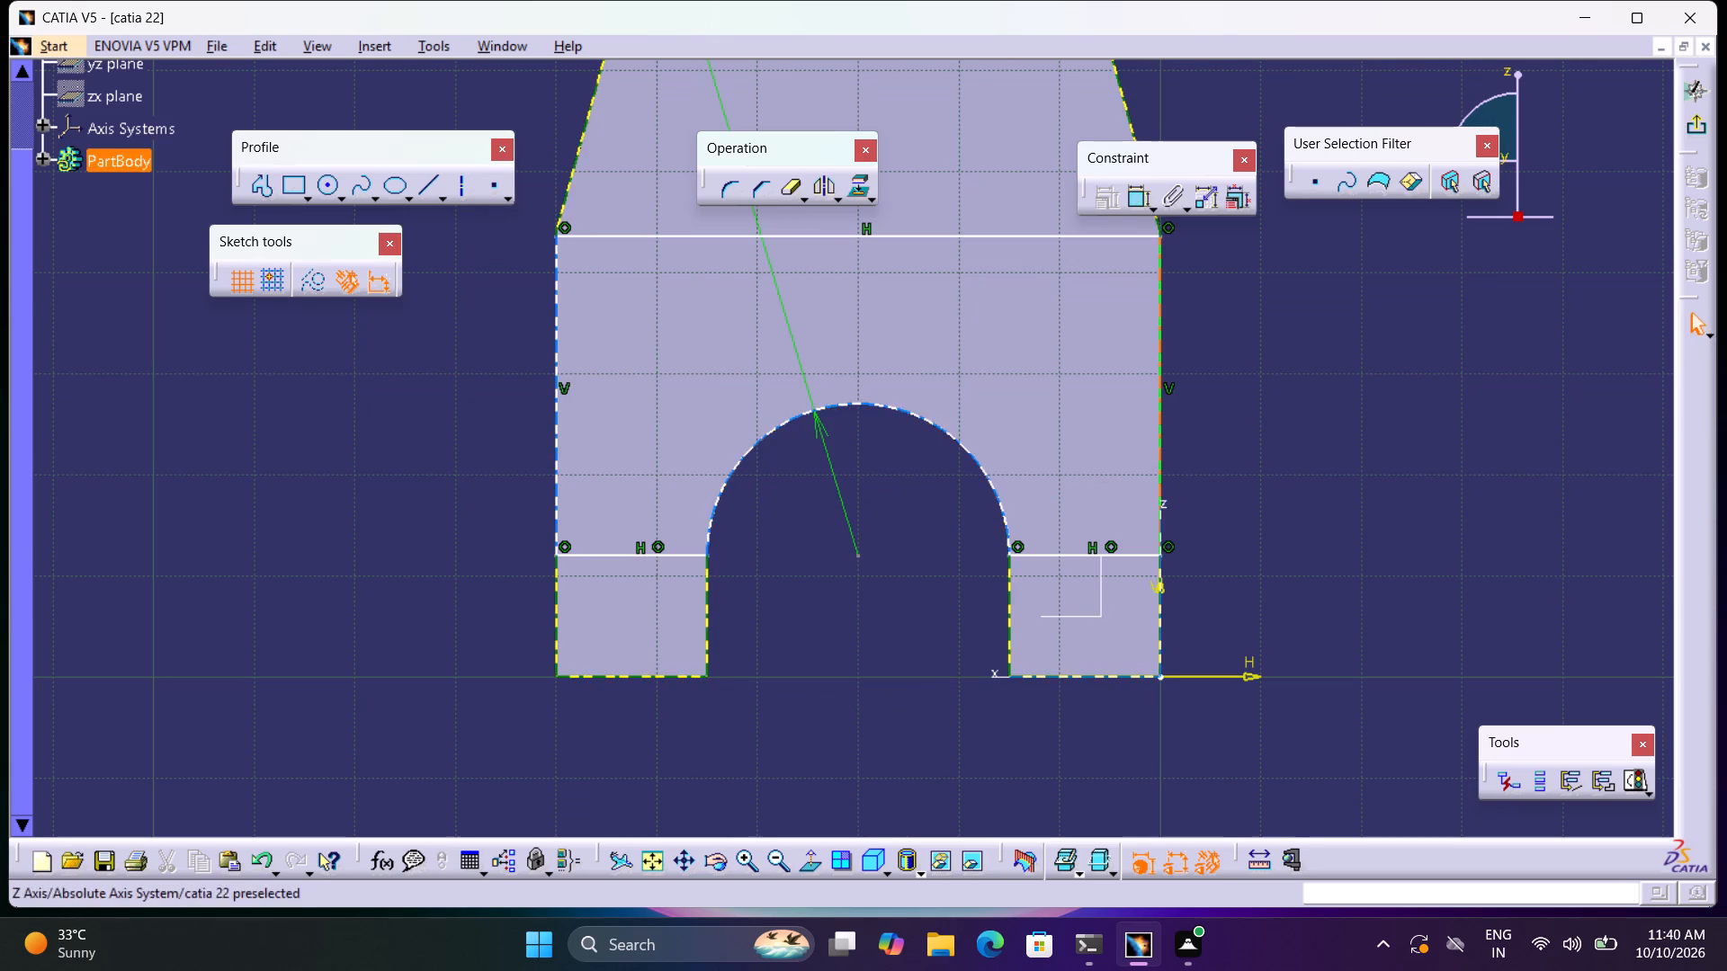
# Delete the projected outline of the end face and exit the sketch.
pyautogui.click(1011, 609)
pyautogui.press('Delete')
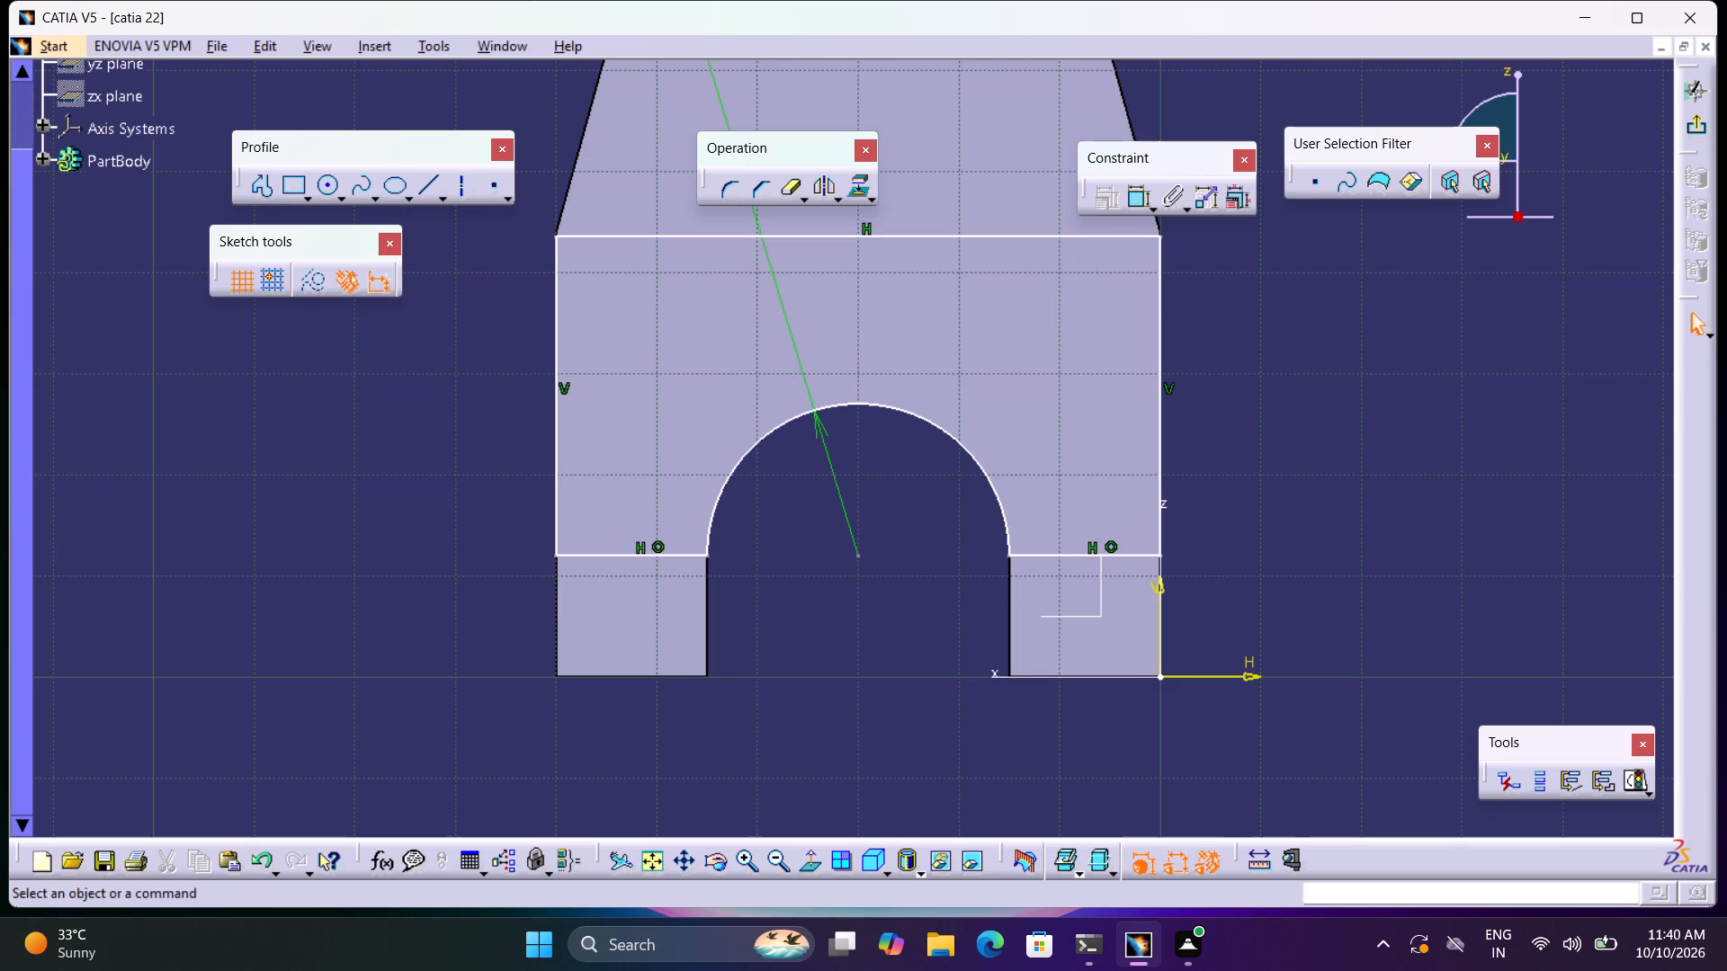
pyautogui.click(1696, 120)
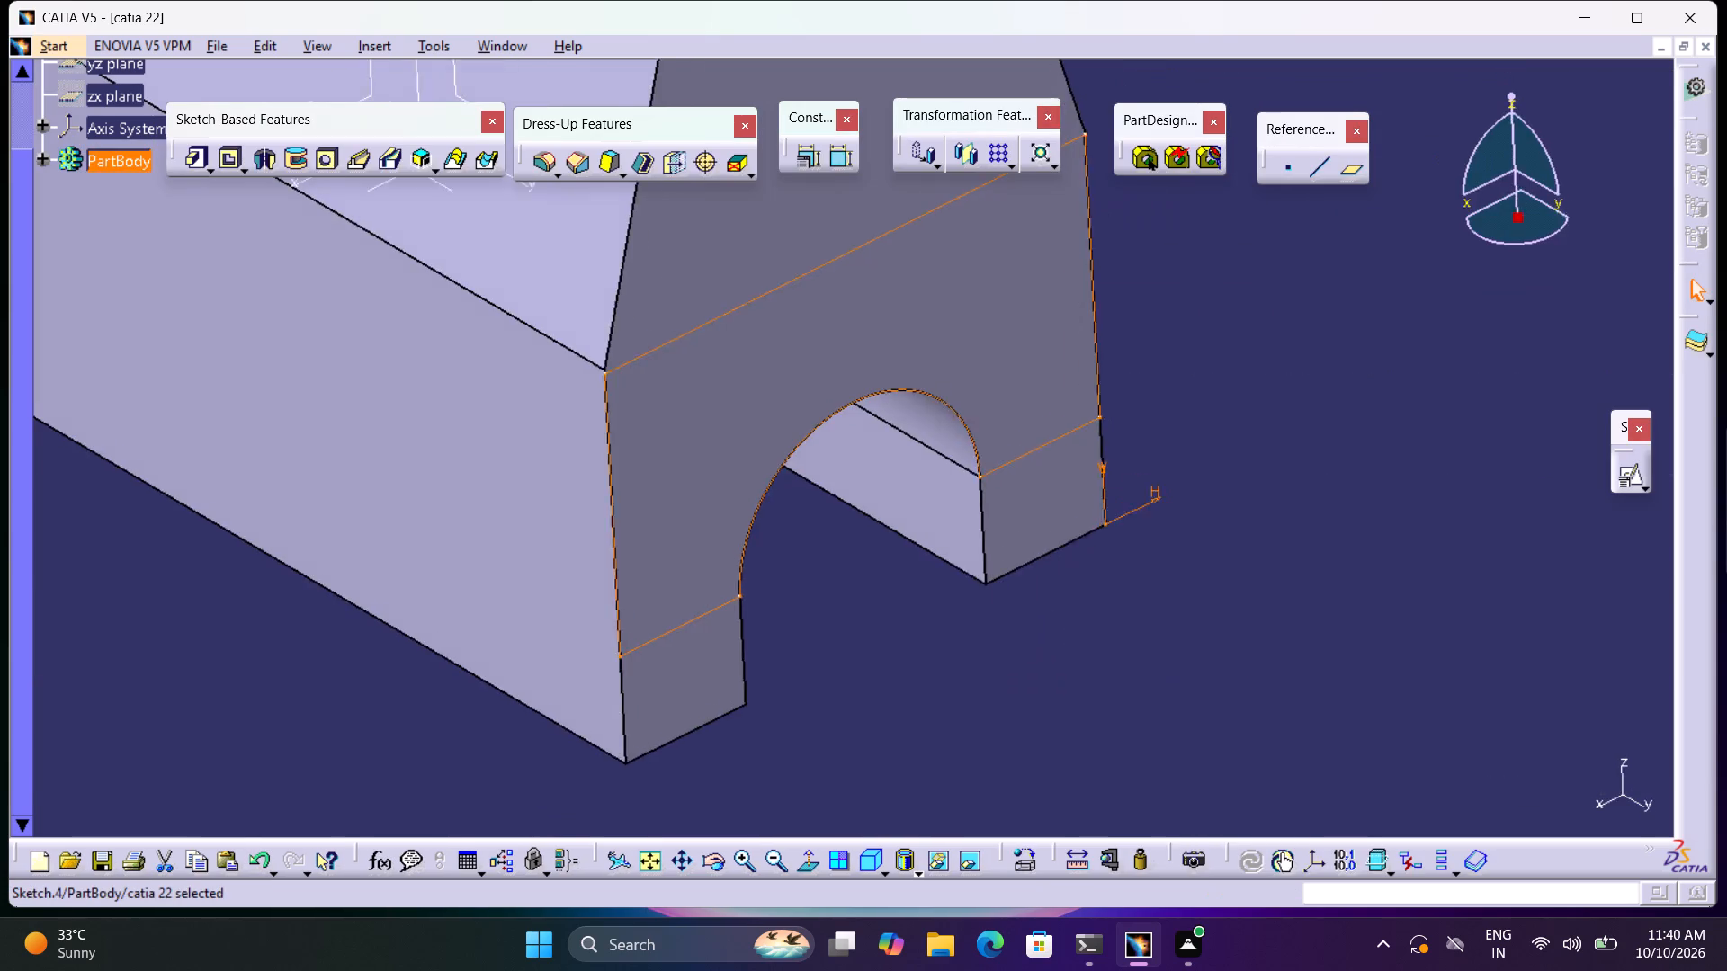
# Cut the arched profile as a pocket with a Dimension limit and a depth of 20 mm.
pyautogui.click(229, 157)
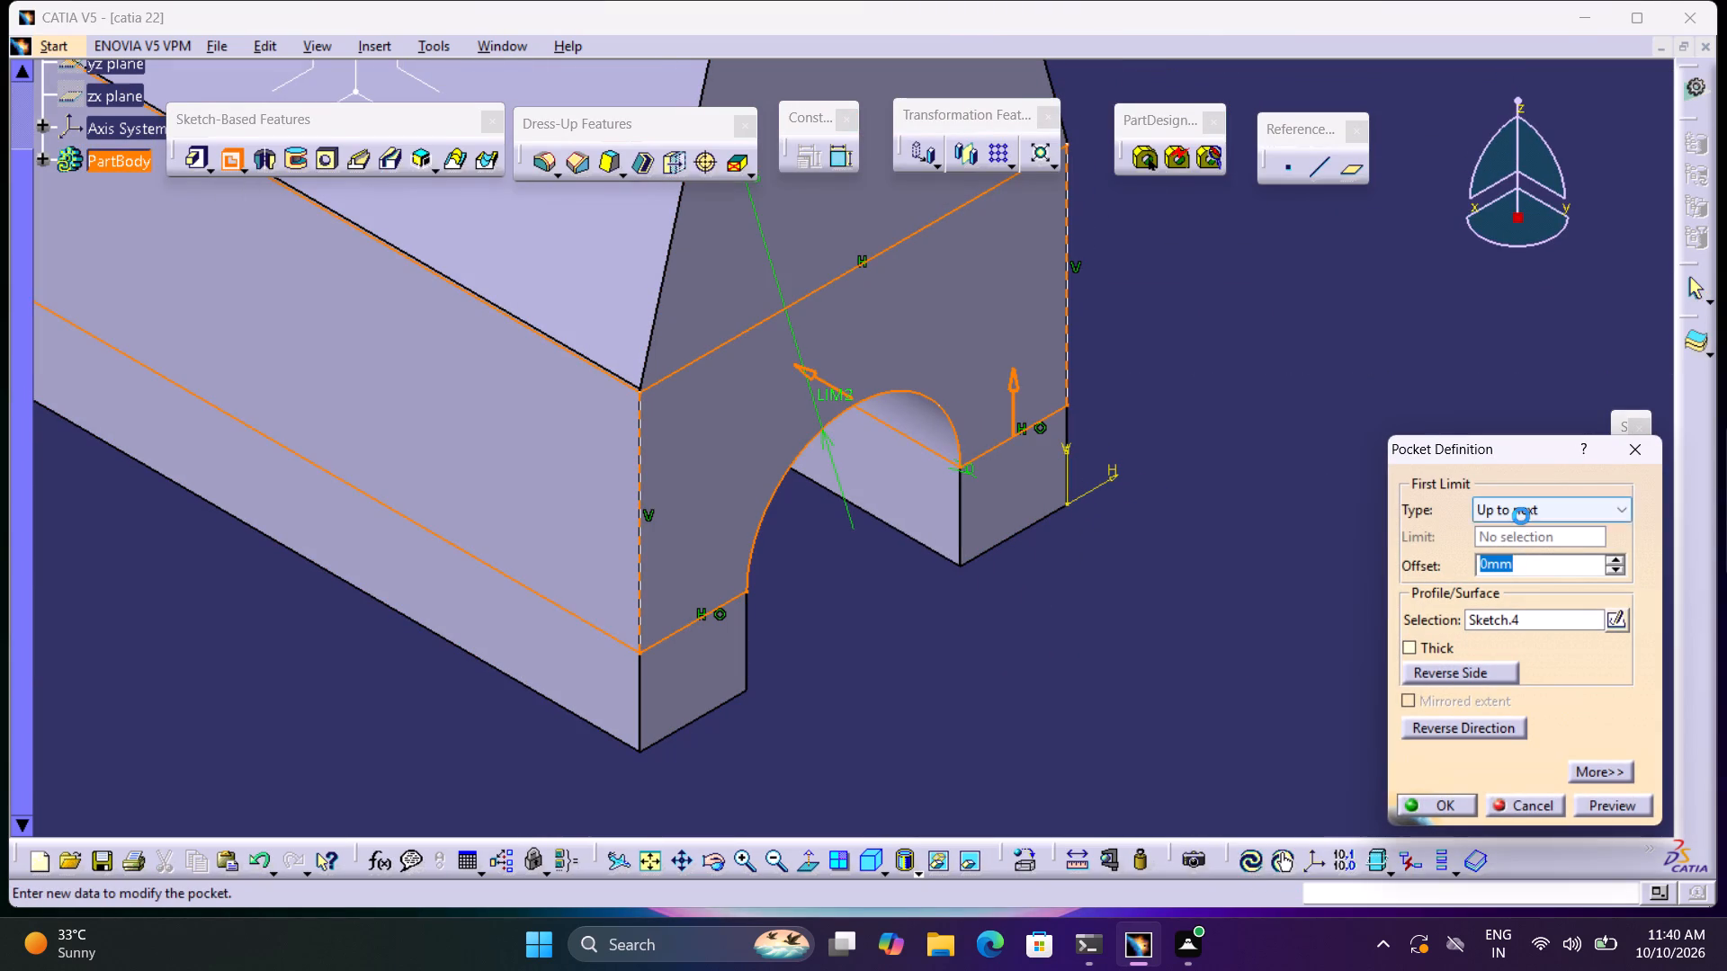
pyautogui.click(1521, 516)
pyautogui.click(1528, 536)
pyautogui.moveTo(1527, 540); pyautogui.dragTo(1360, 511)
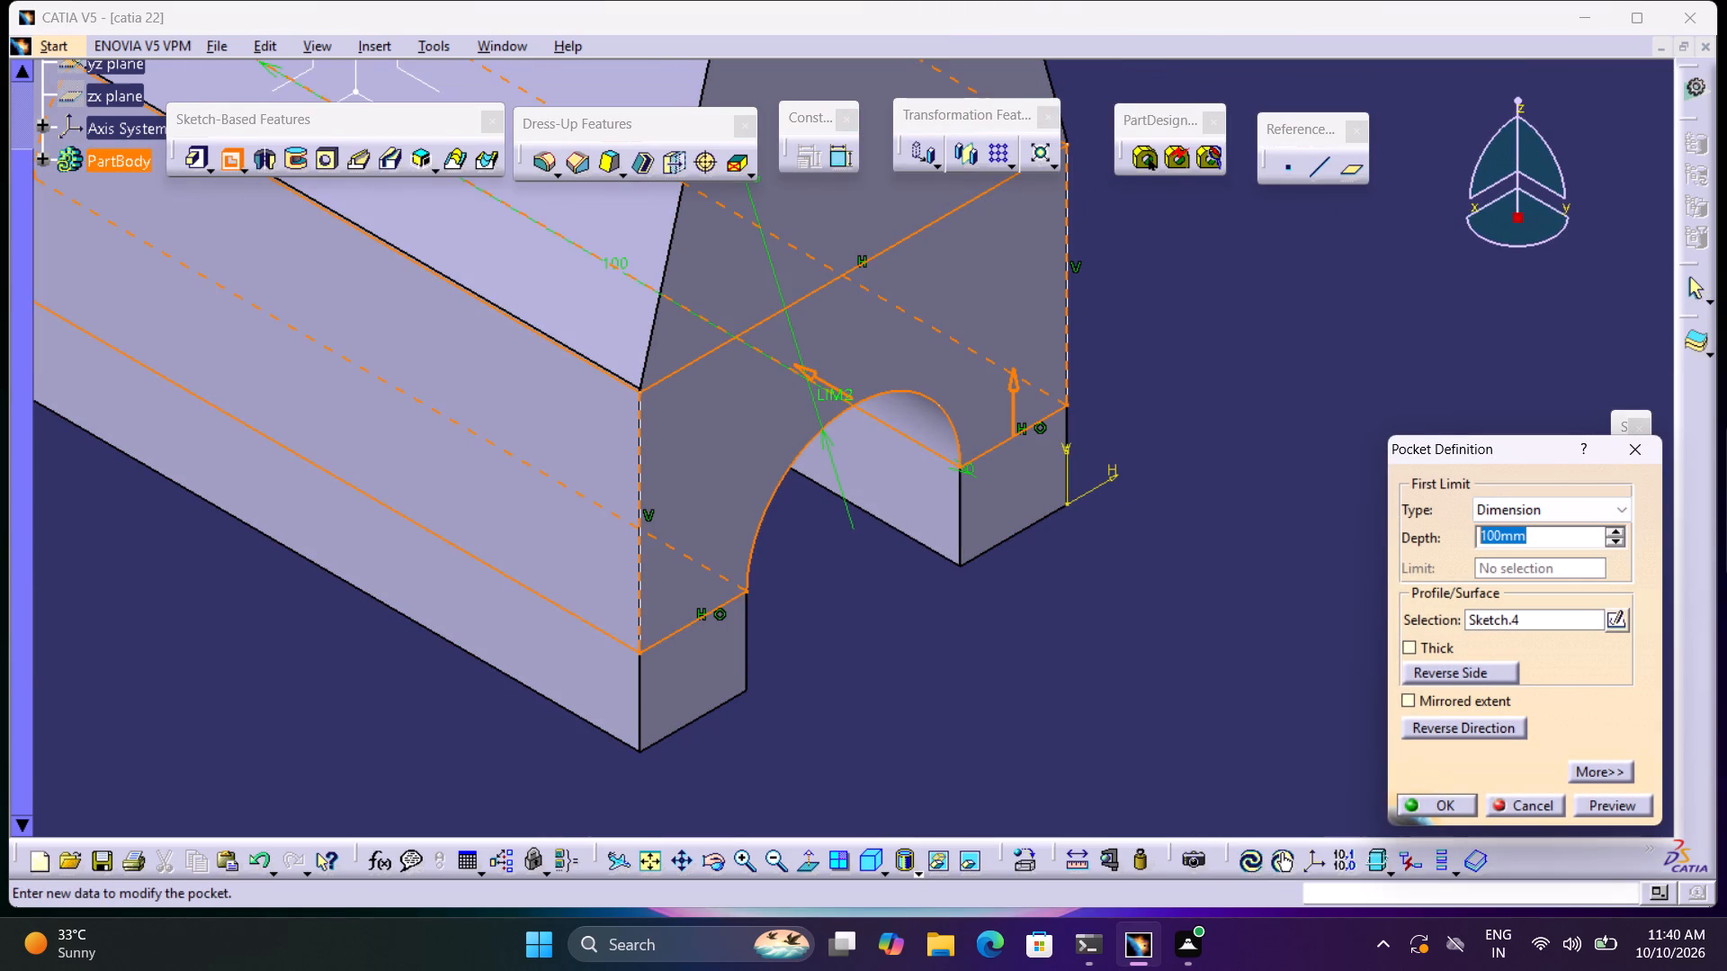
pyautogui.write('20')
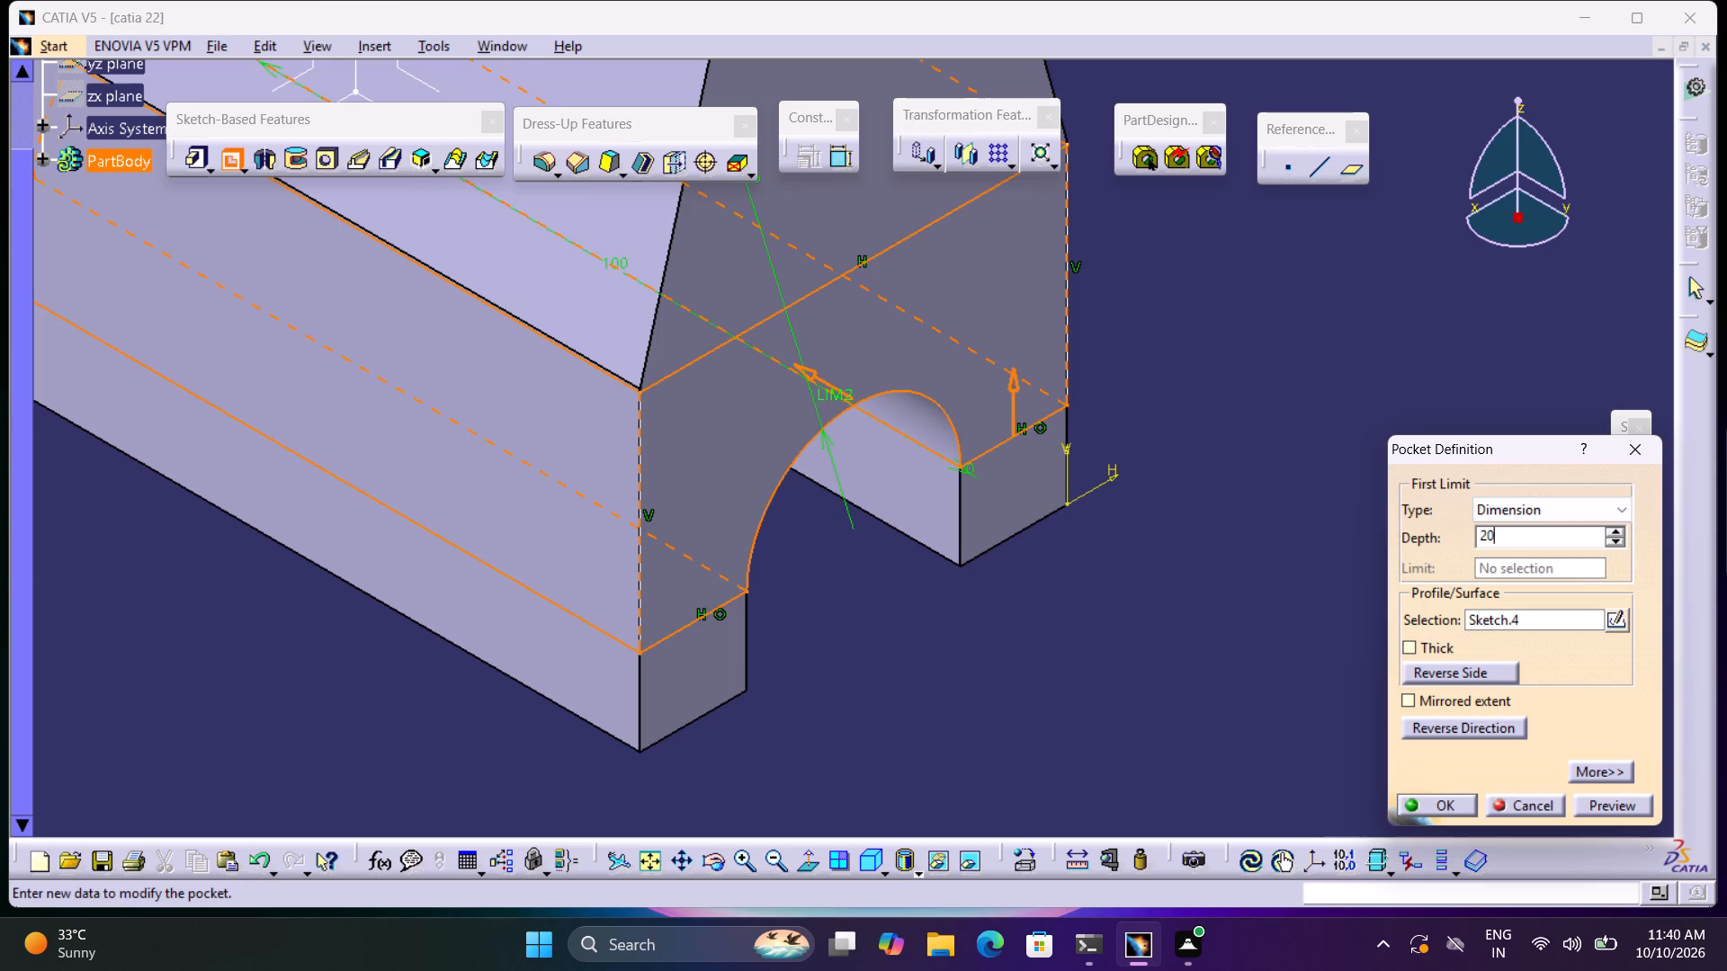
pyautogui.press('Return')
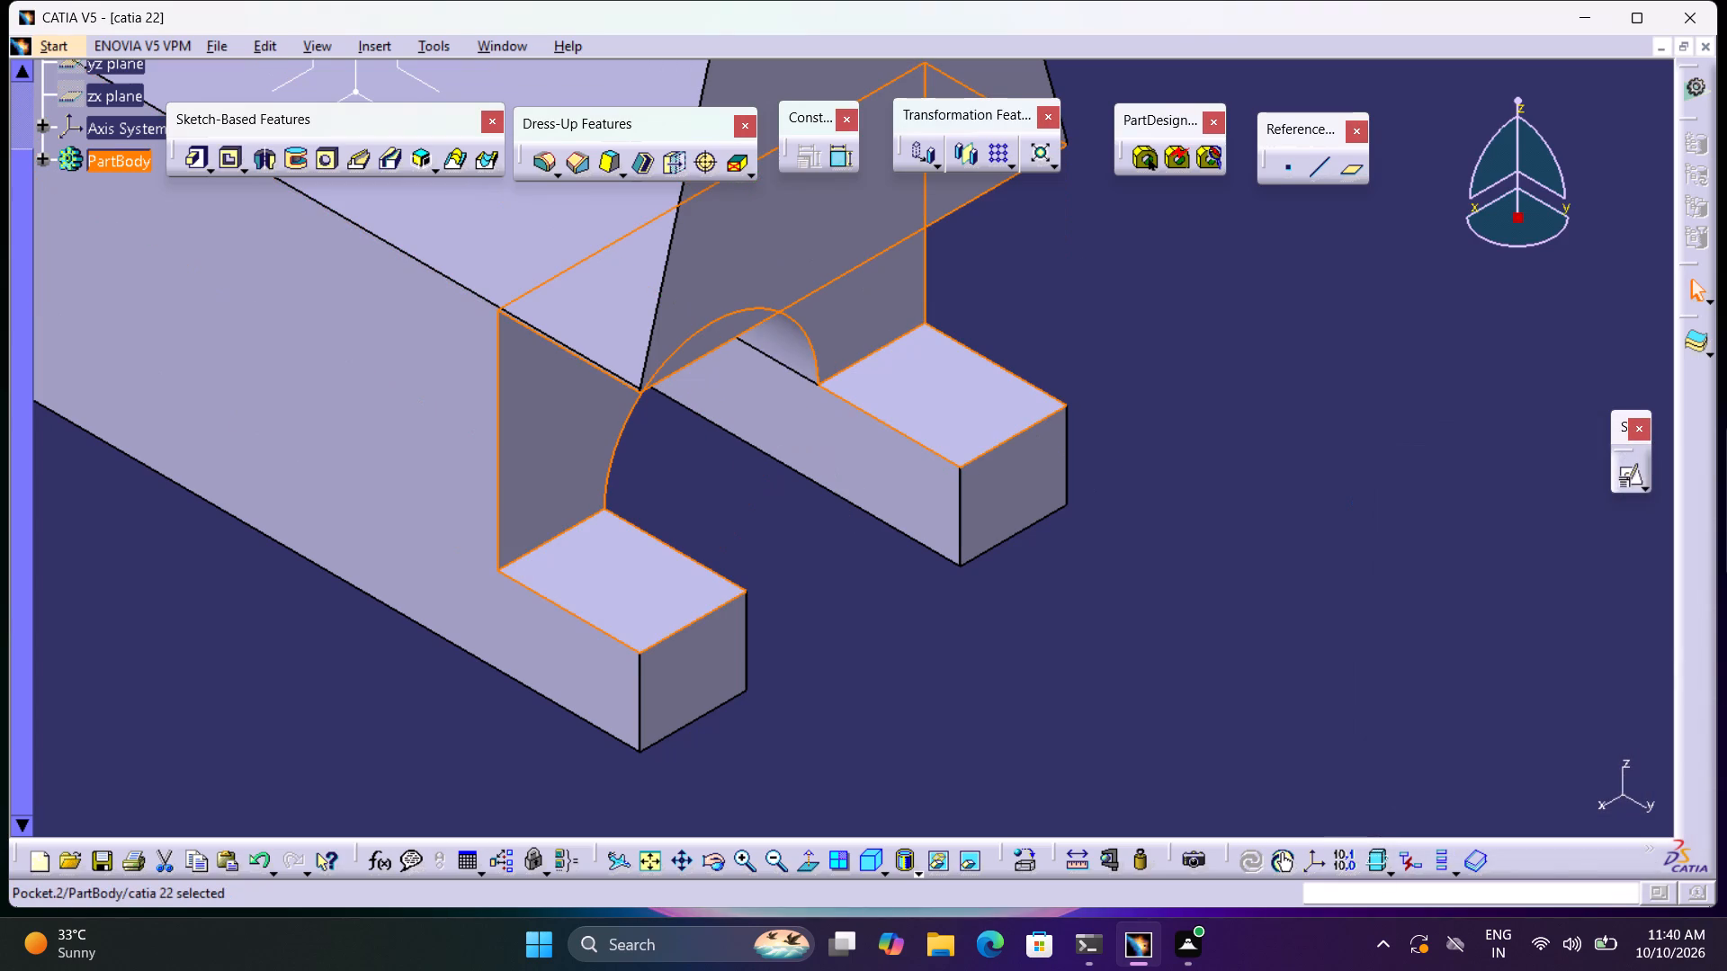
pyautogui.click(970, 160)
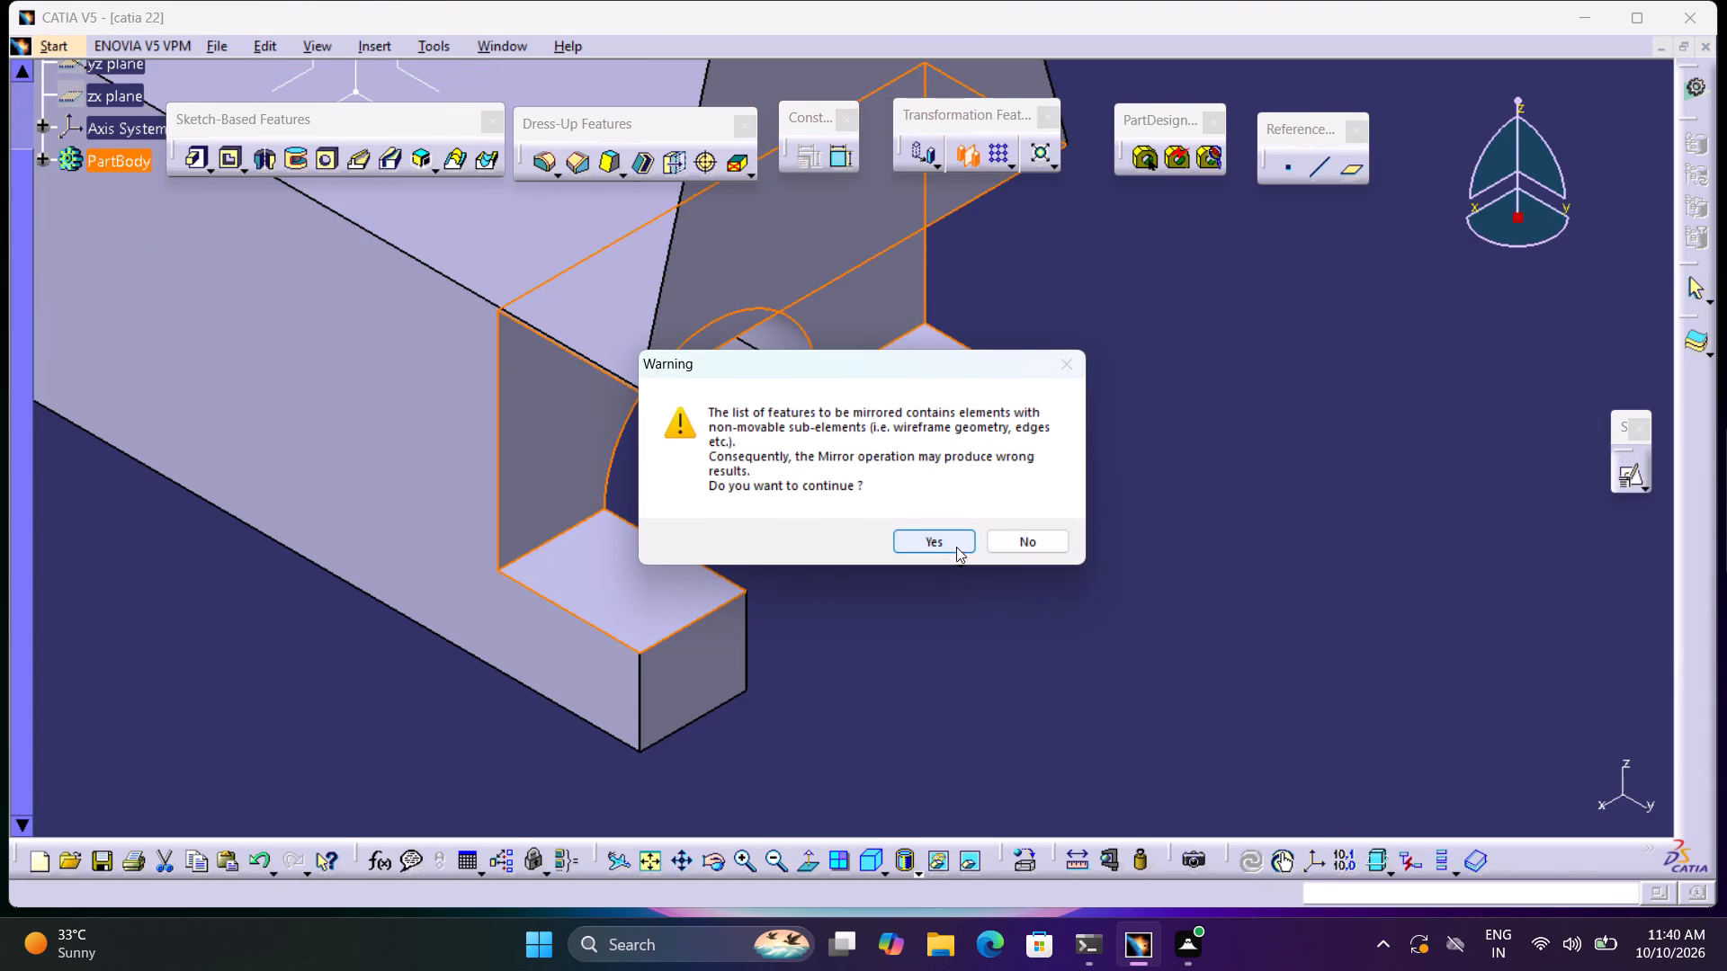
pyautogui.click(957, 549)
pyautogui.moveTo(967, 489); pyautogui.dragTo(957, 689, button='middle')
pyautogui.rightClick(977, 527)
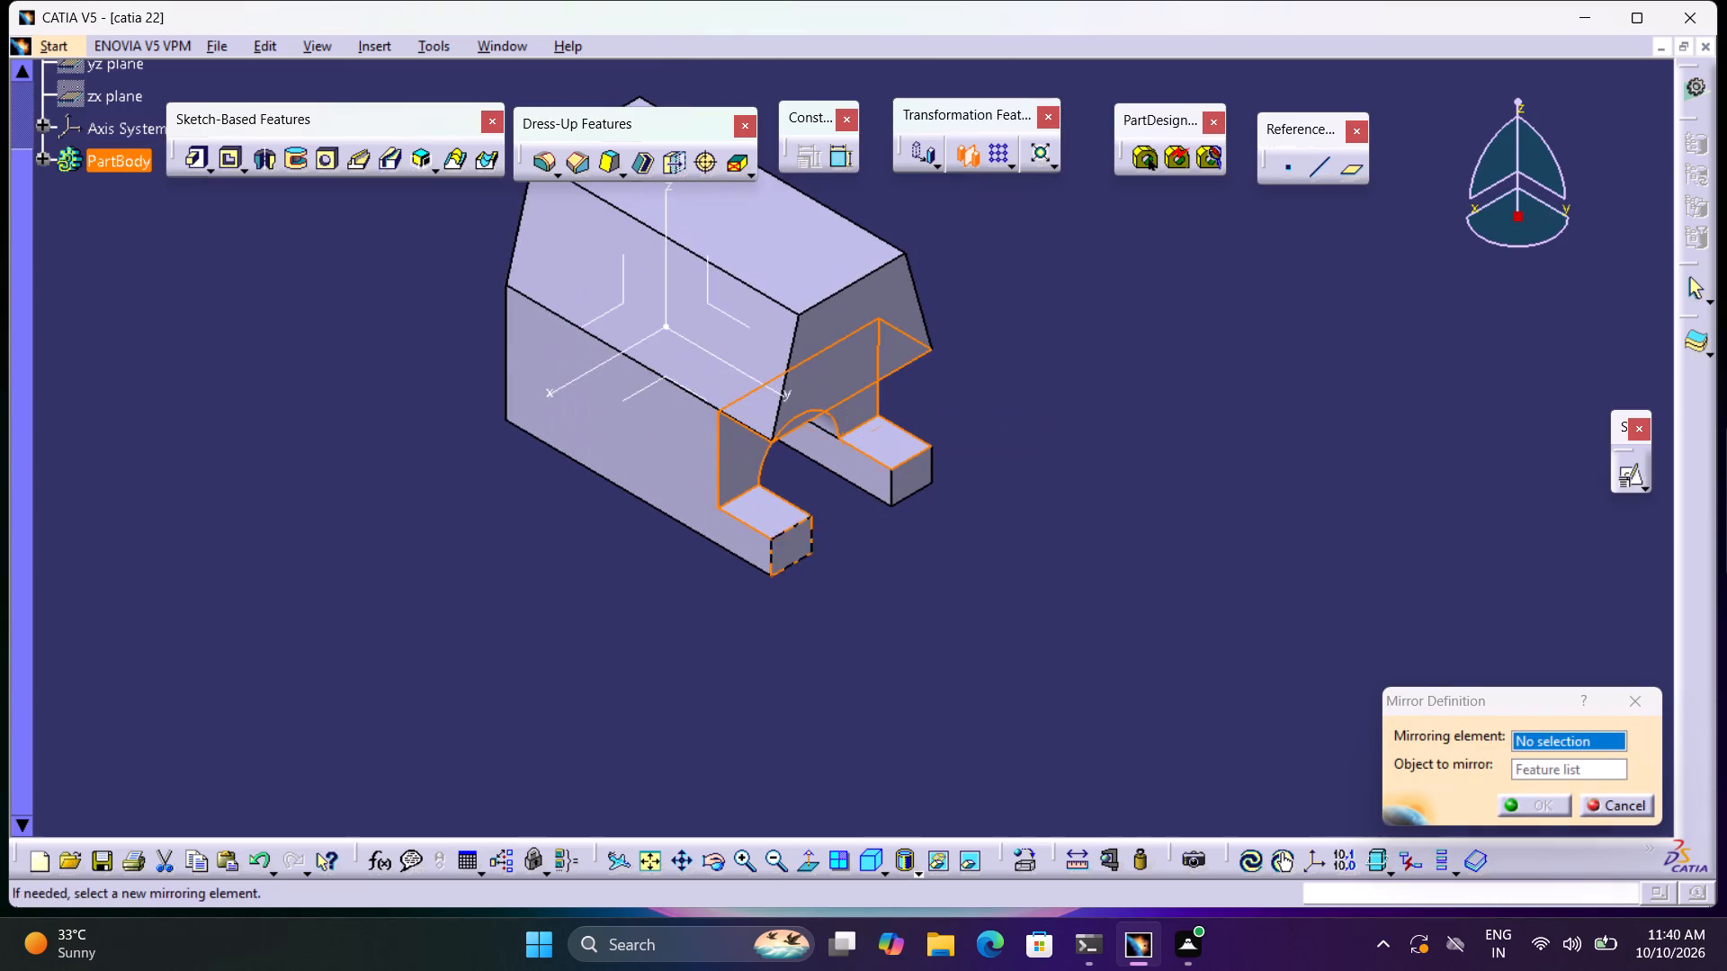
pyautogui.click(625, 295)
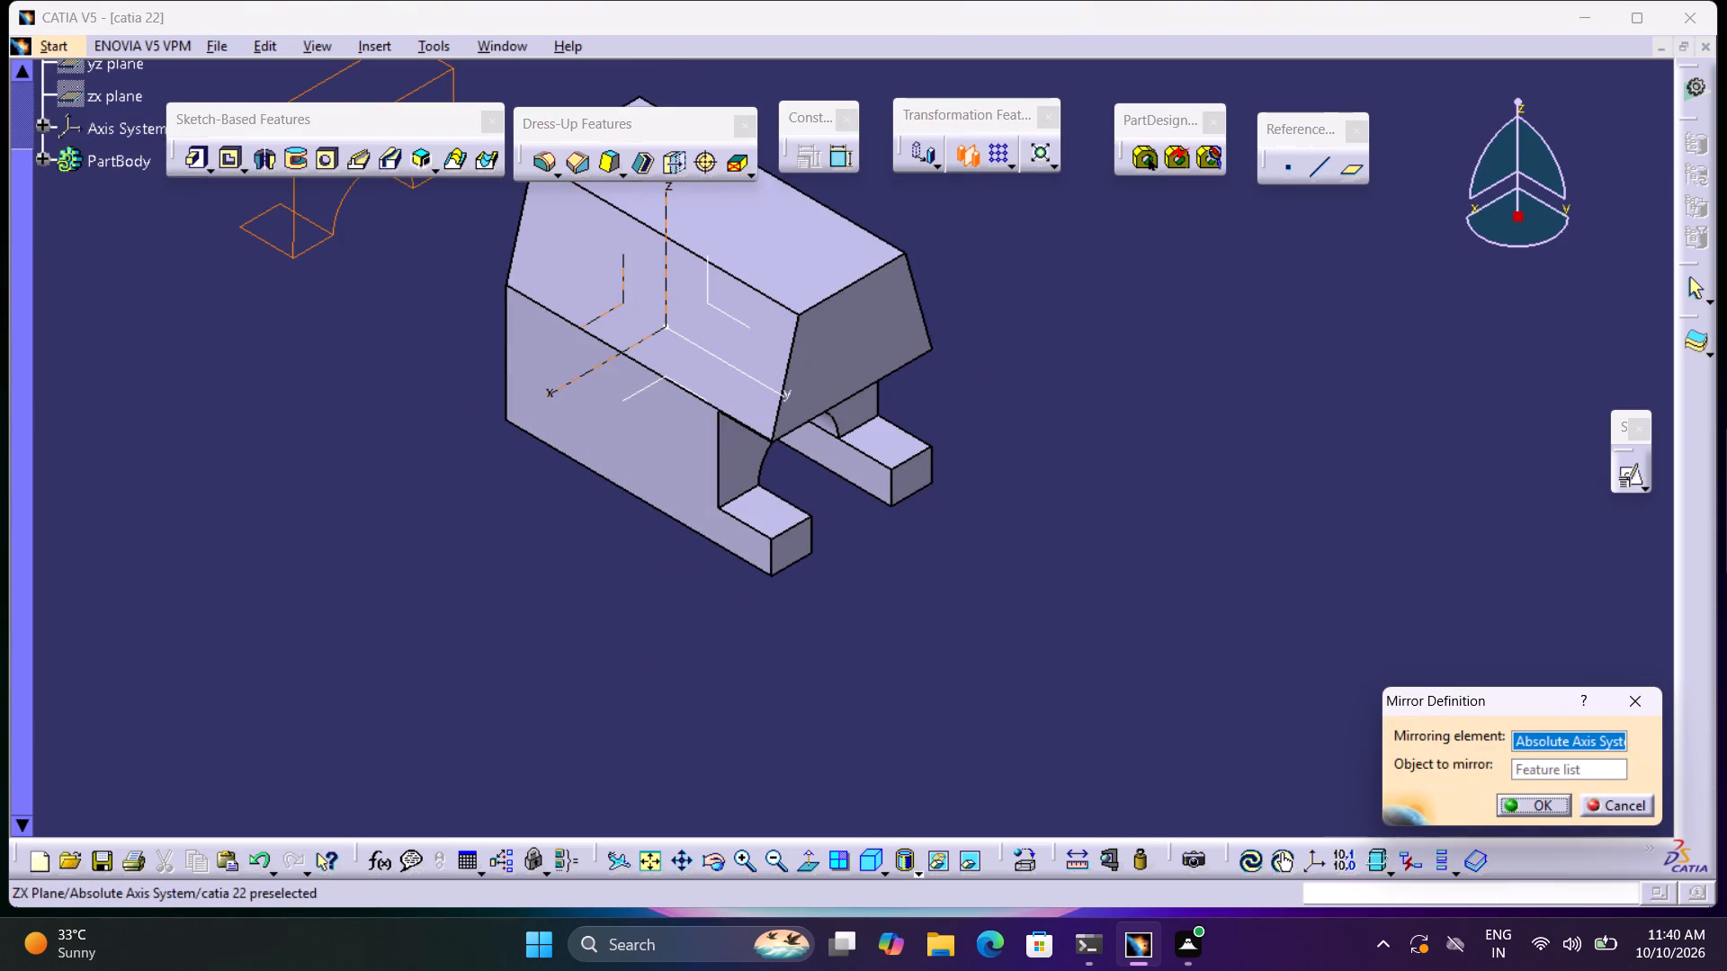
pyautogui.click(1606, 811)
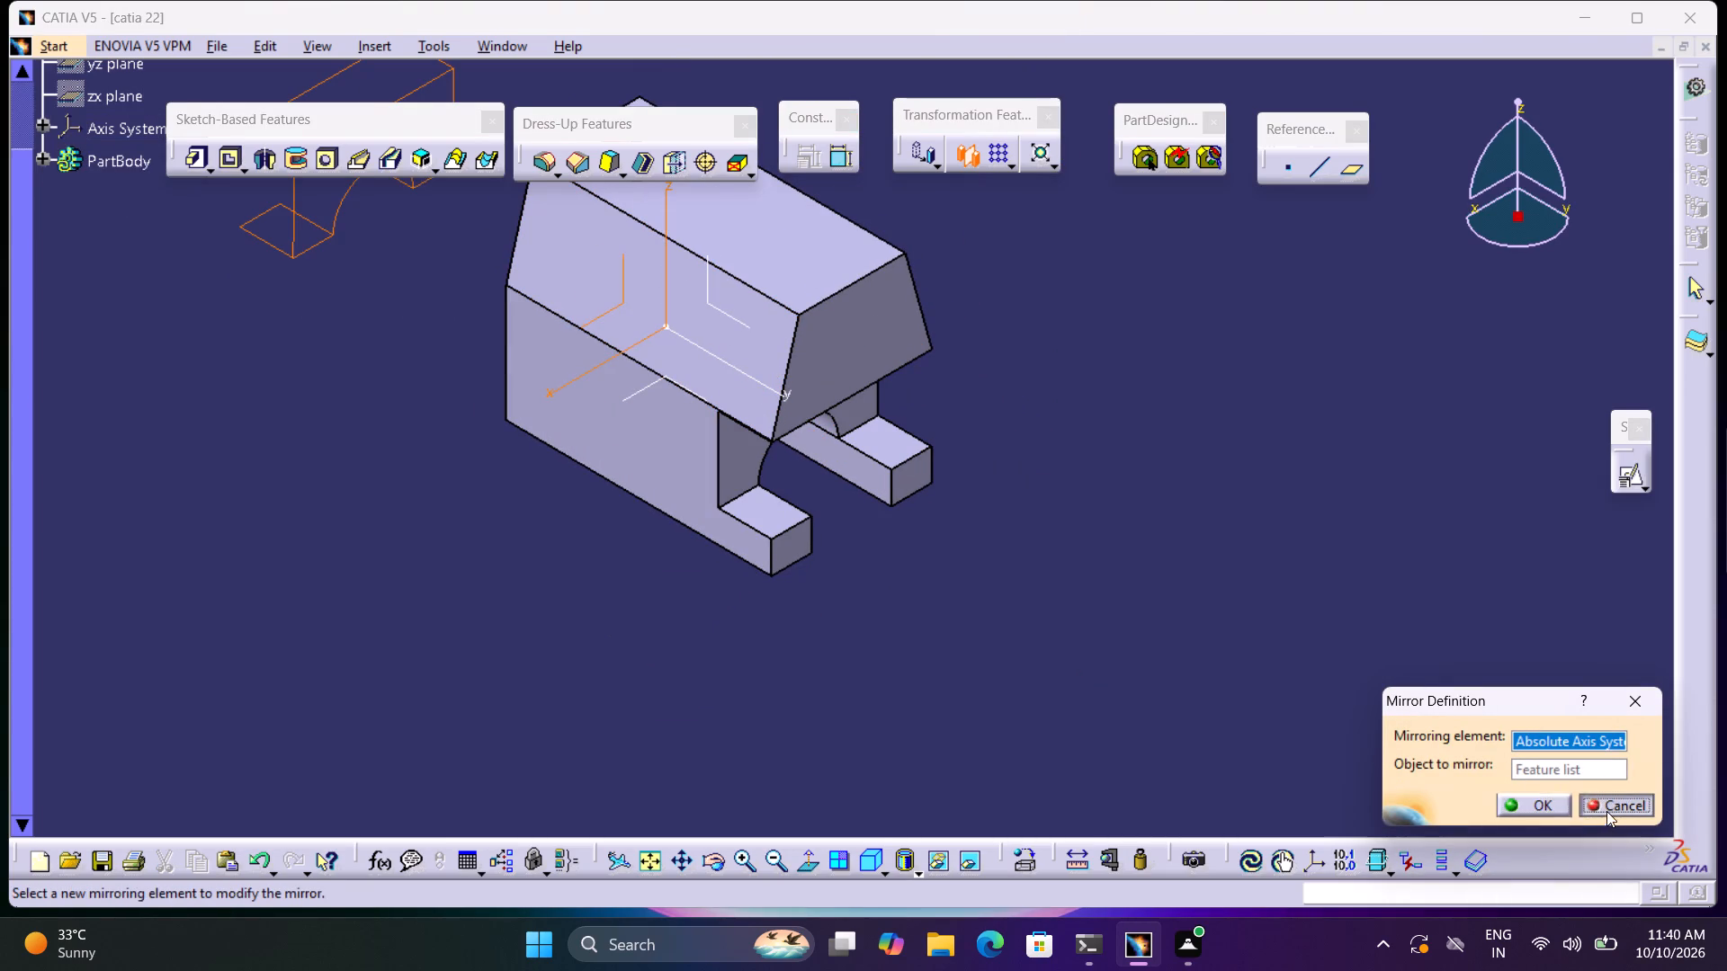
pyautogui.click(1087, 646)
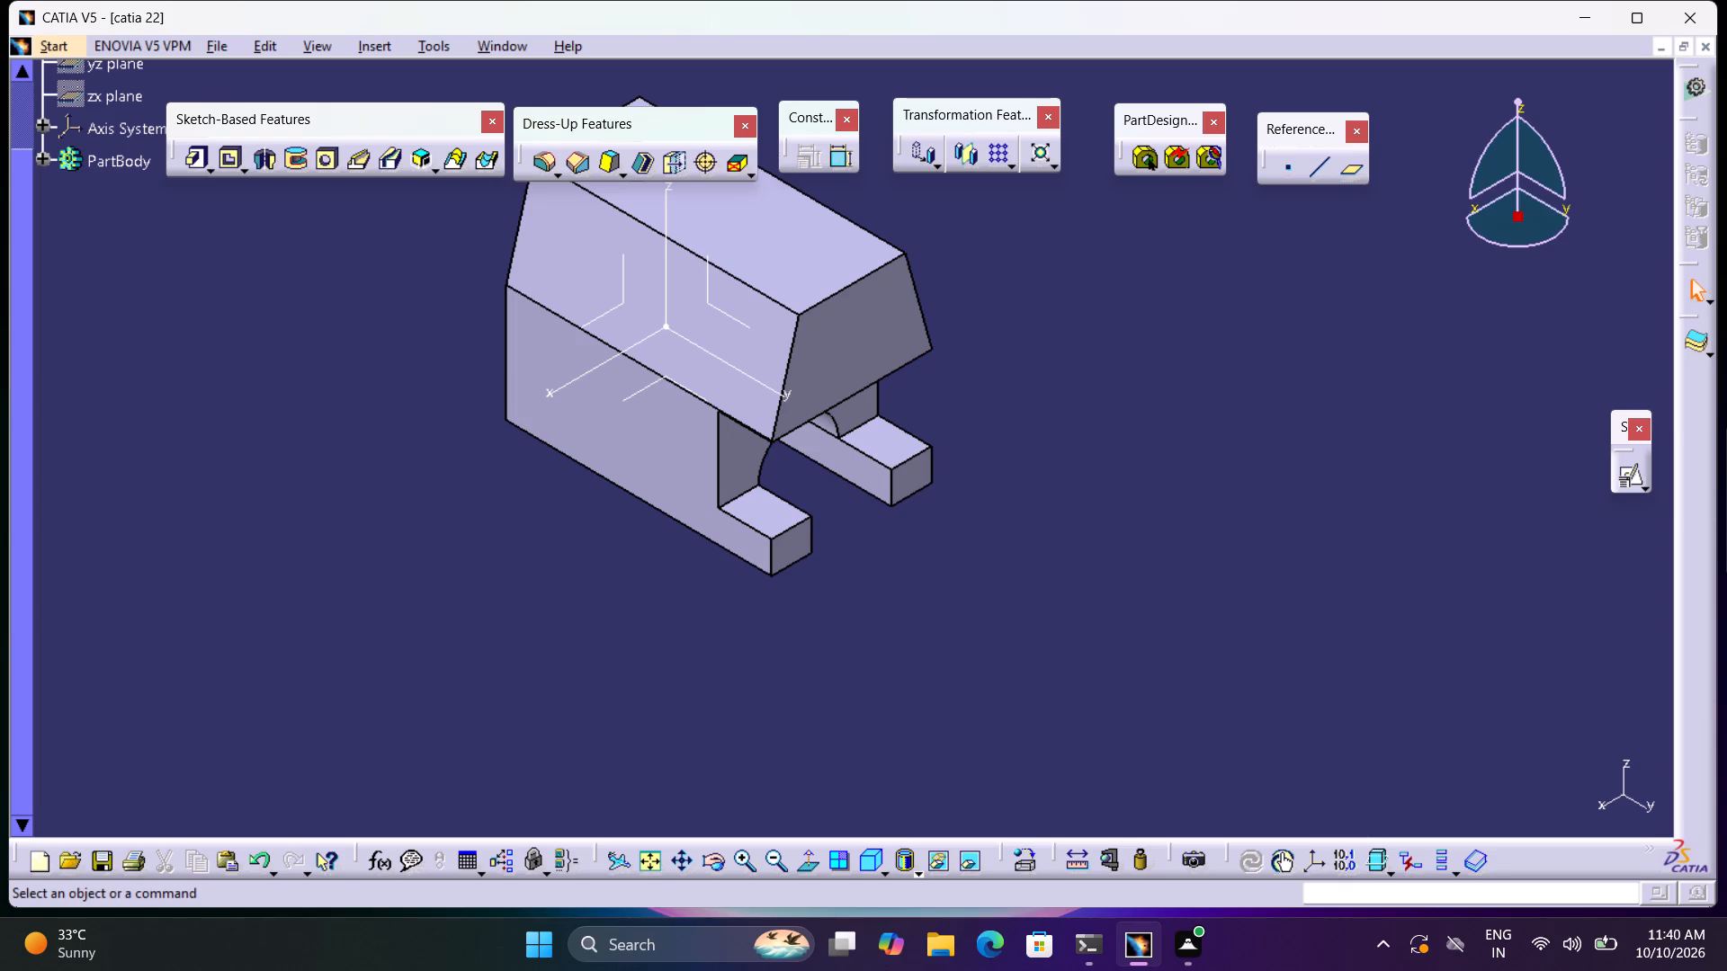
# Start a positioned sketch on the body's opposite, uncut end face.
pyautogui.click(1623, 471)
pyautogui.moveTo(443, 513); pyautogui.dragTo(456, 521, button='middle')
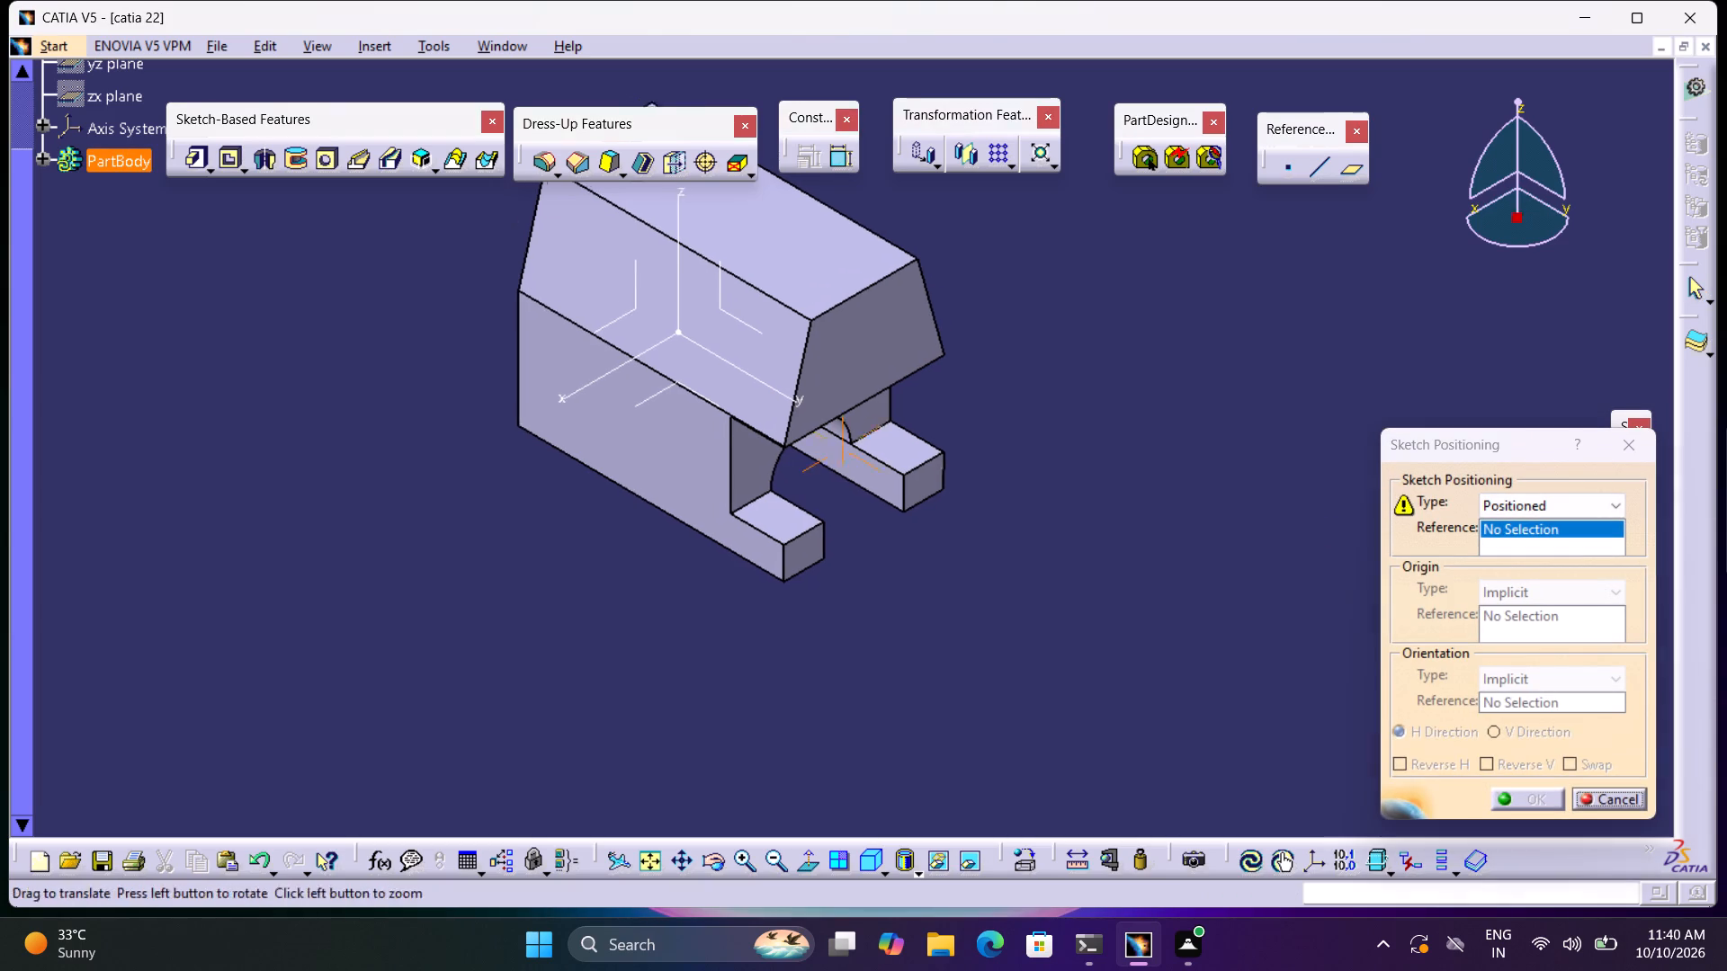
pyautogui.moveTo(456, 521); pyautogui.dragTo(1054, 540, button='middle')
pyautogui.moveTo(489, 535); pyautogui.dragTo(739, 534, button='right')
pyautogui.scroll(1, 1042, 534)
pyautogui.click(575, 338)
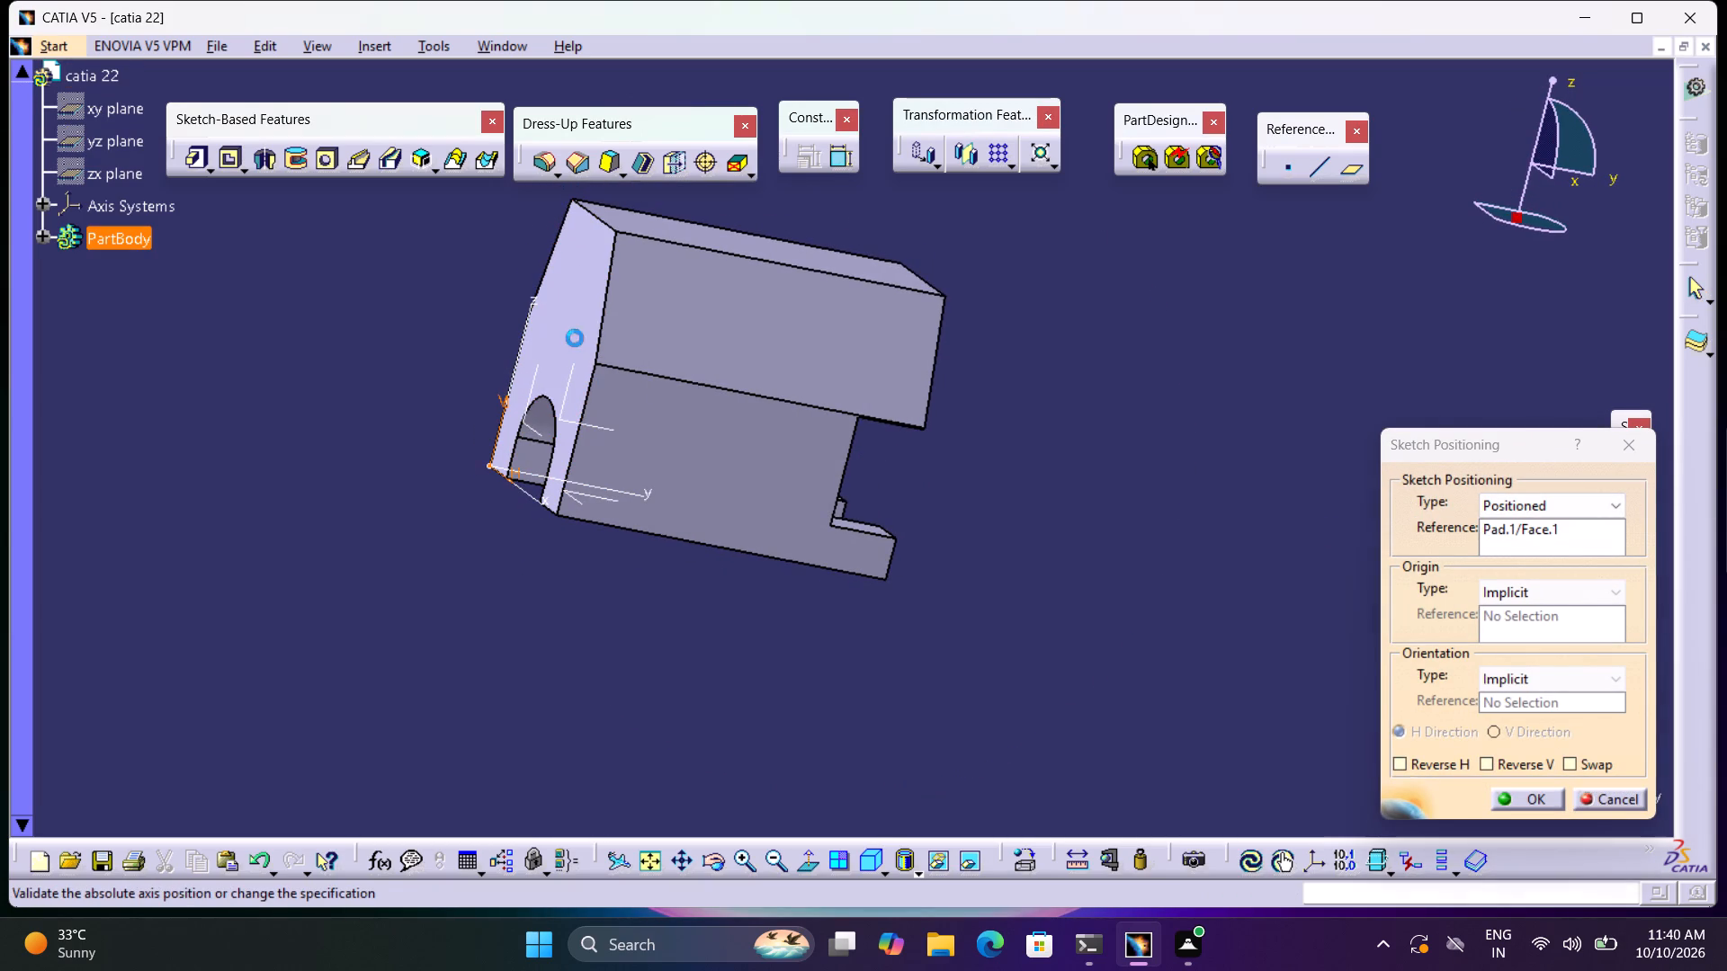
pyautogui.click(1514, 799)
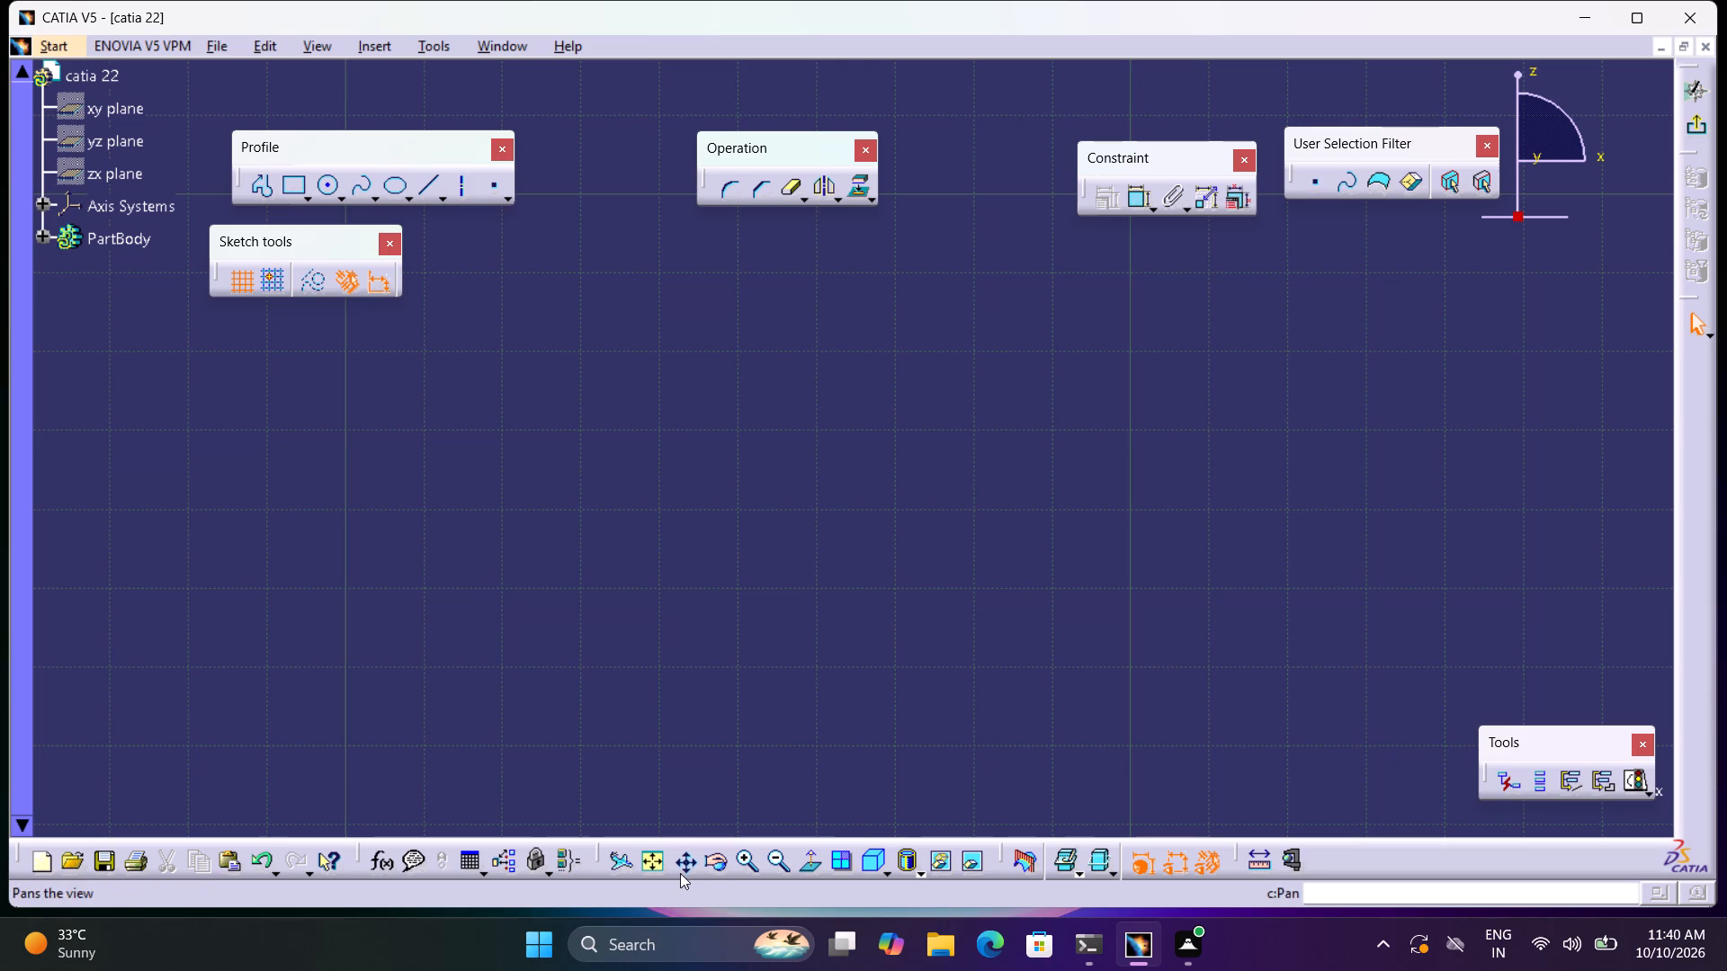
# Project the outline of the end face into the new sketch.
pyautogui.click(659, 867)
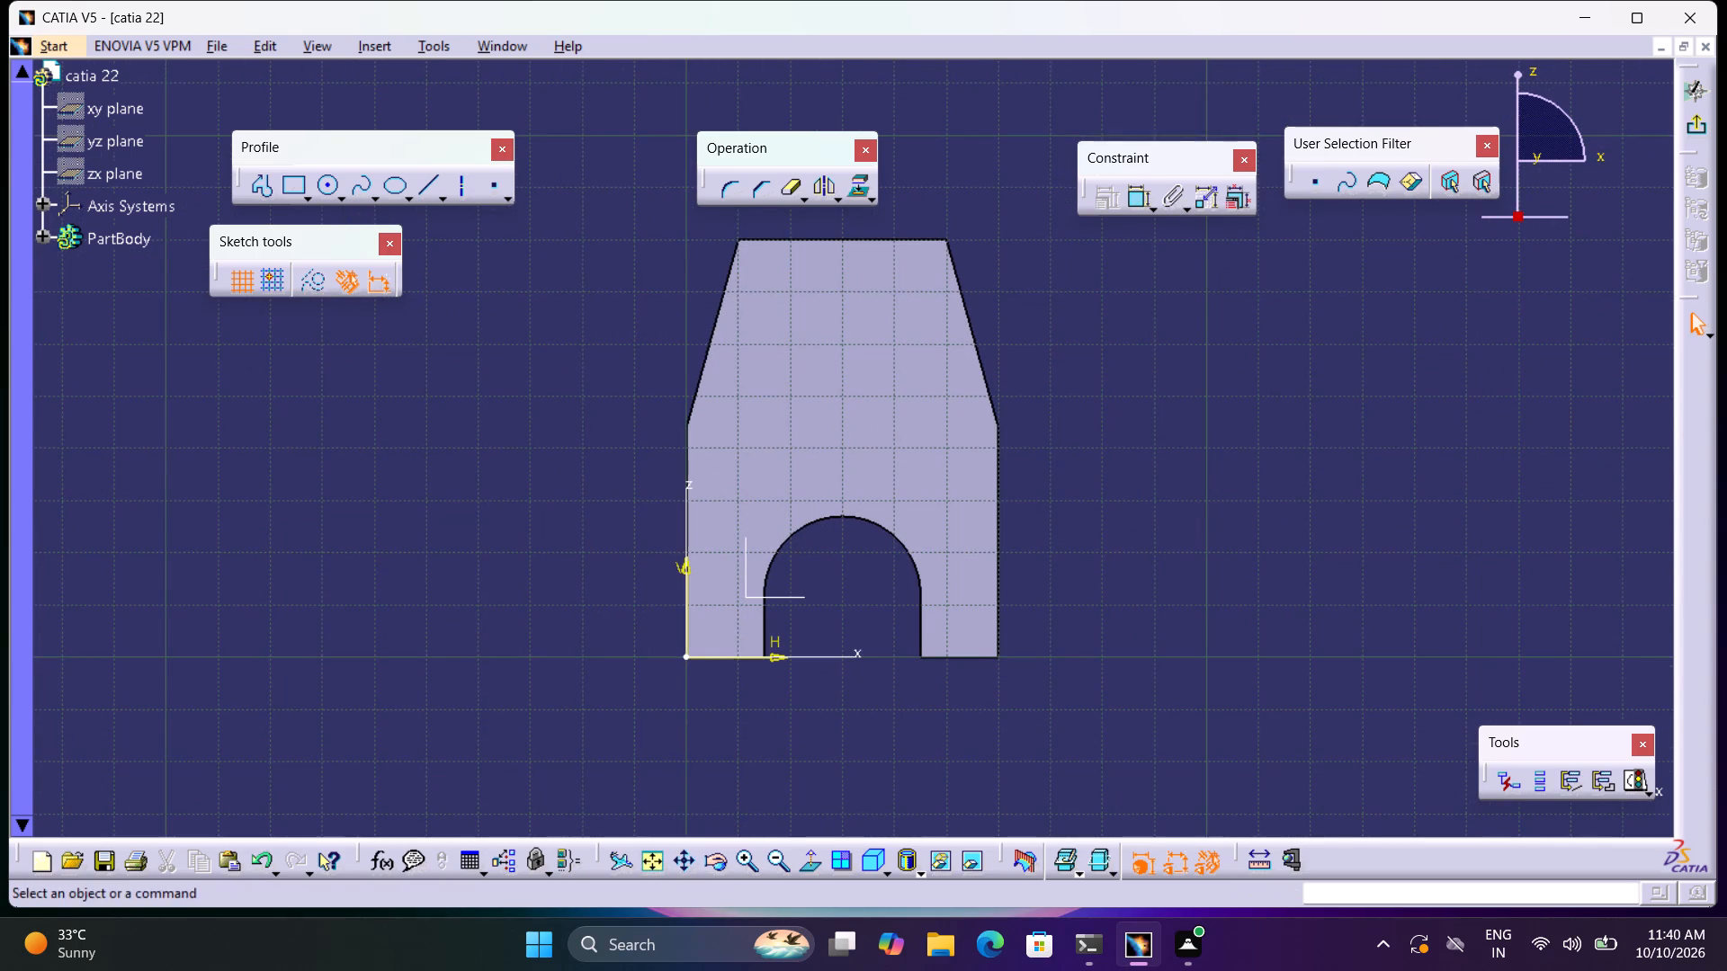
pyautogui.moveTo(927, 704); pyautogui.dragTo(865, 620, button='middle')
pyautogui.rightClick(914, 737)
pyautogui.moveTo(863, 616); pyautogui.dragTo(822, 432, button='middle')
pyautogui.click(854, 197)
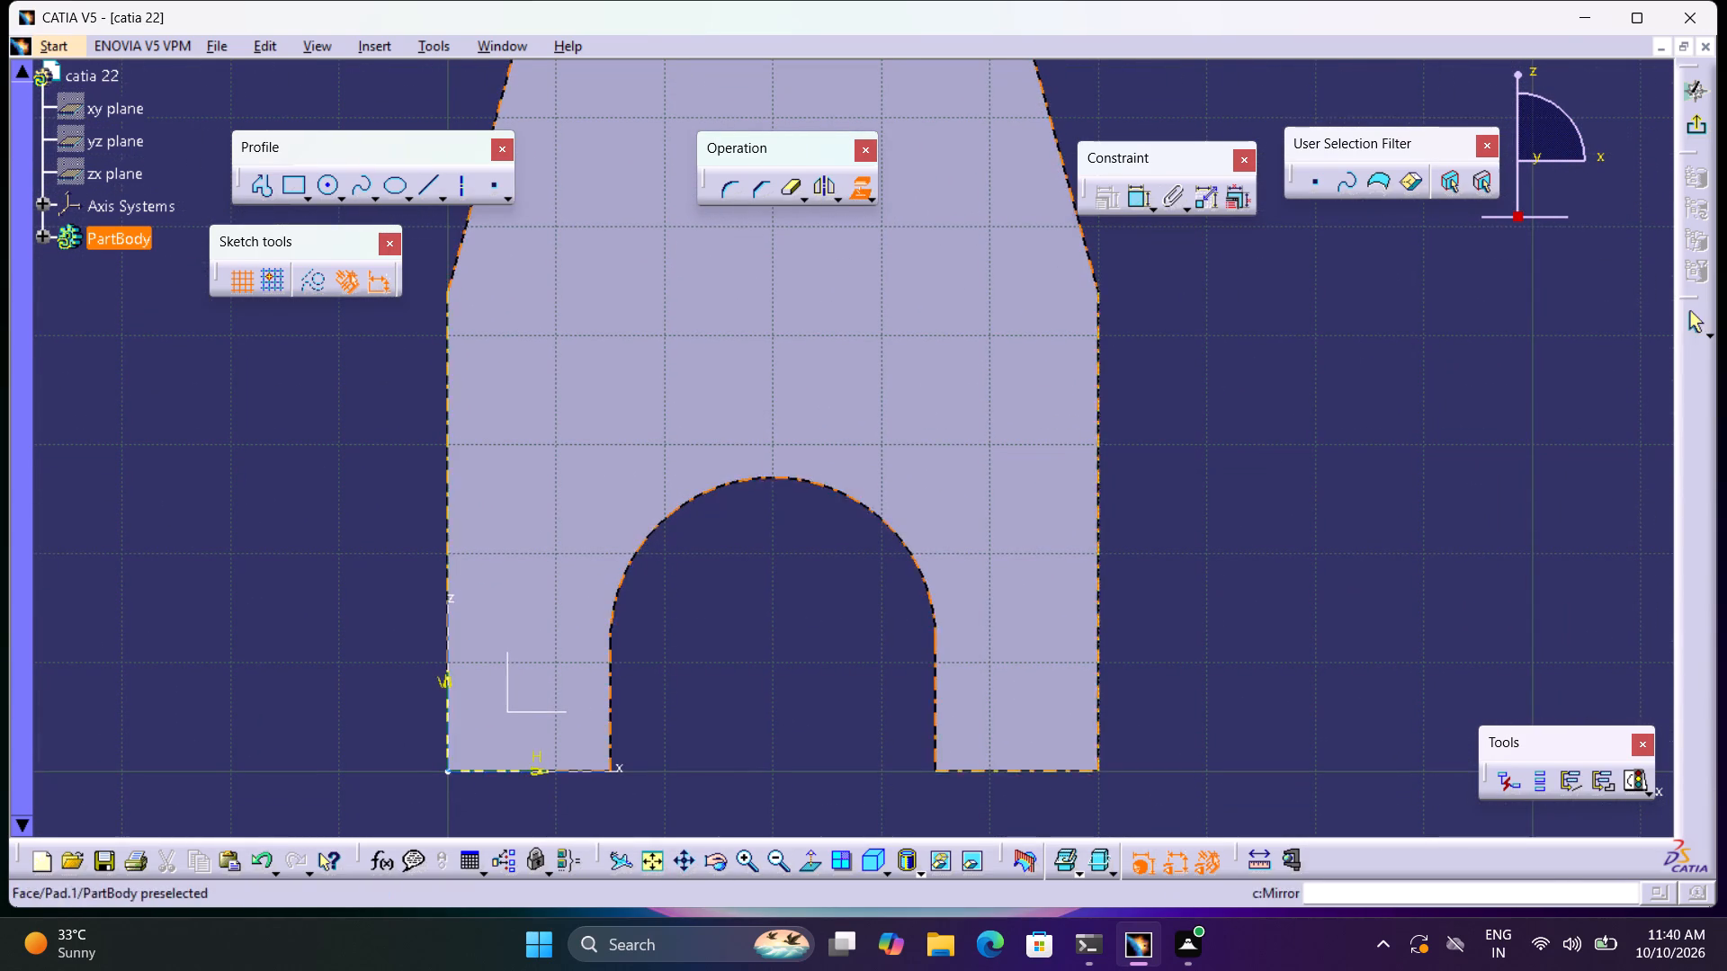
pyautogui.click(880, 238)
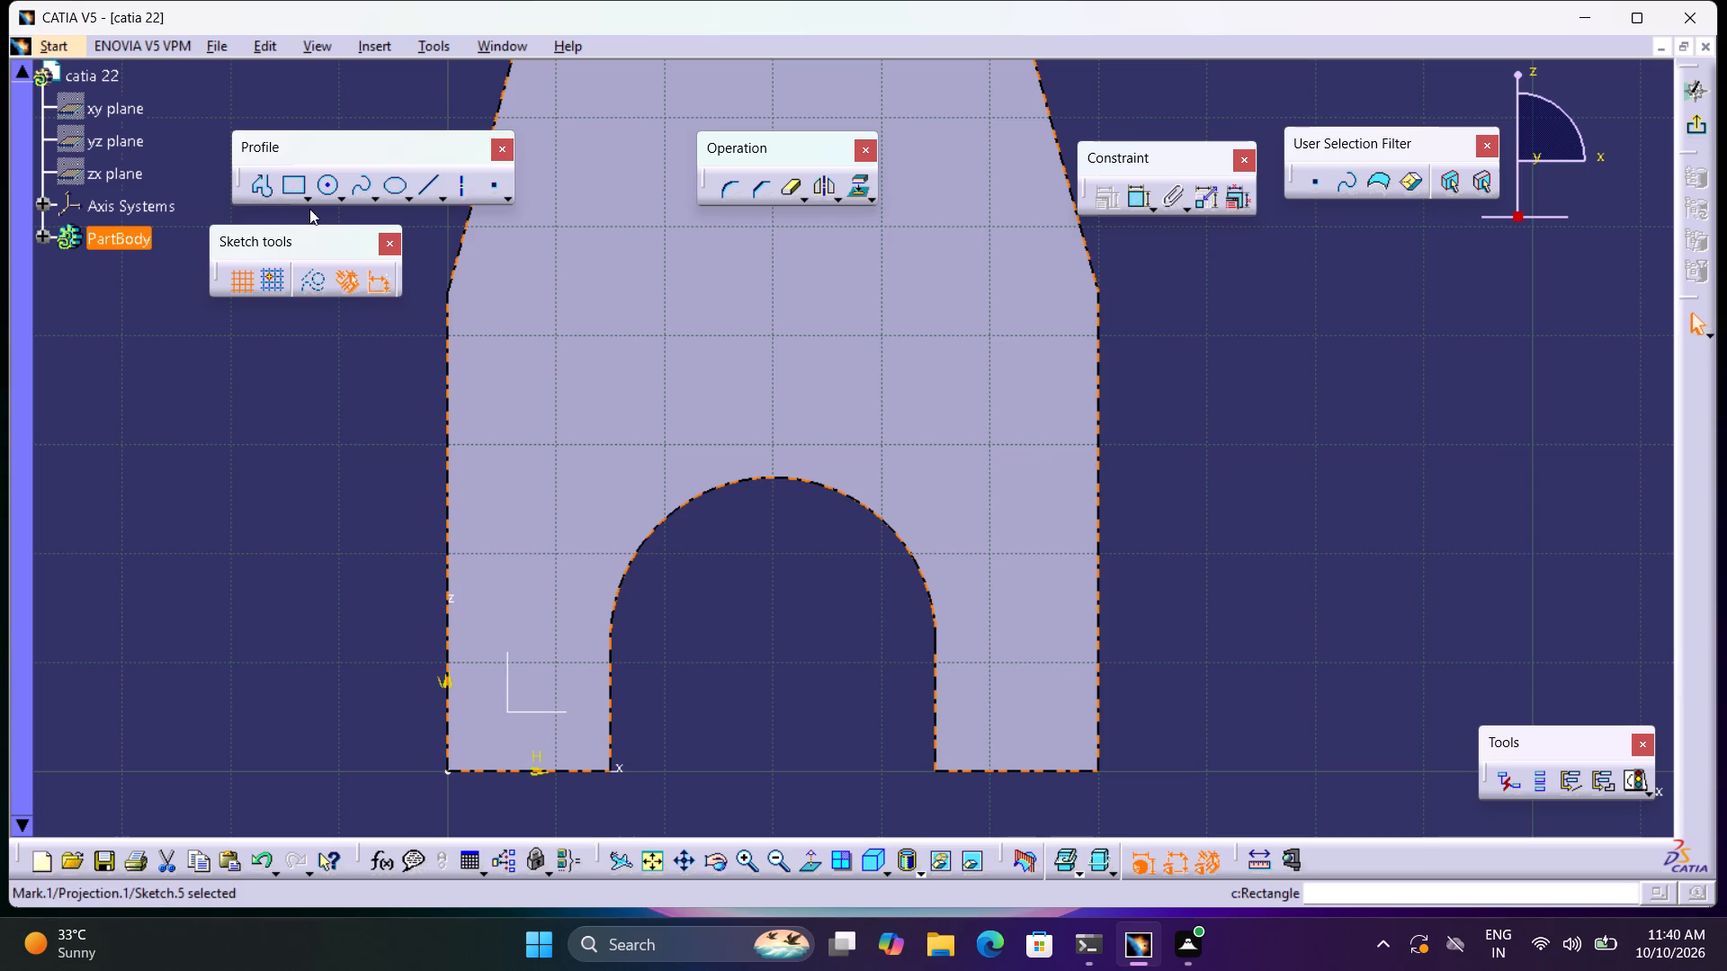
# Draw a vertical line about 10 mm long beside the body at about H -7, with its lower end on the horizontal axis.
pyautogui.click(423, 192)
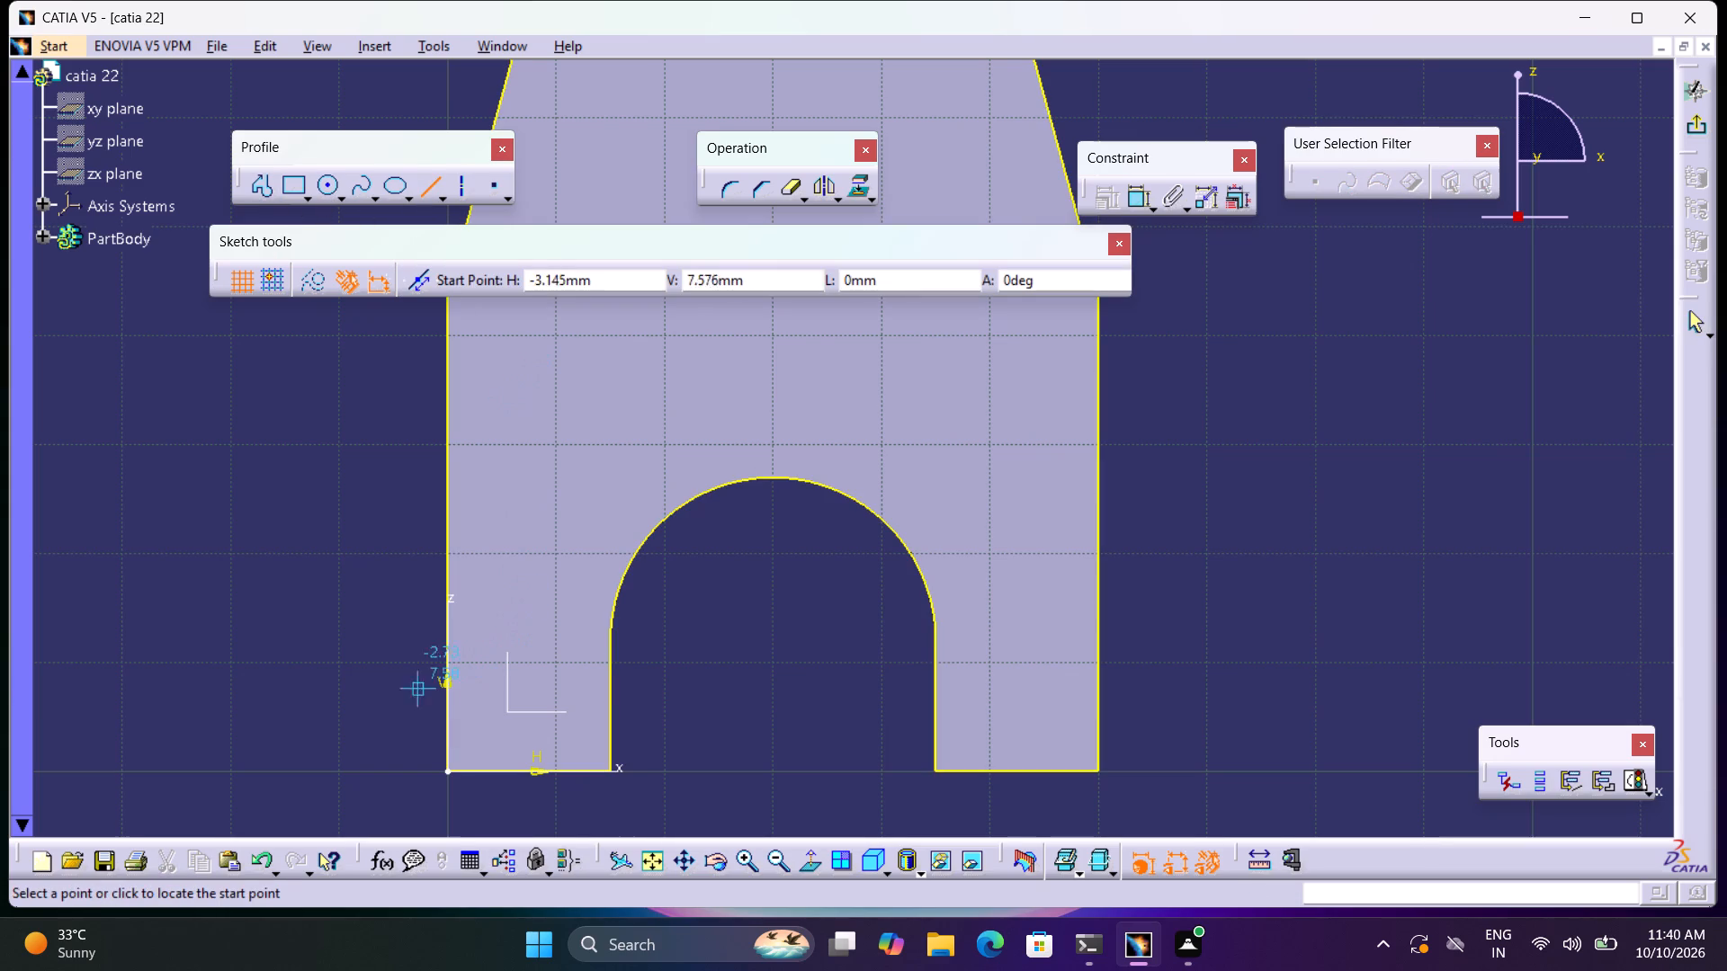
pyautogui.click(371, 660)
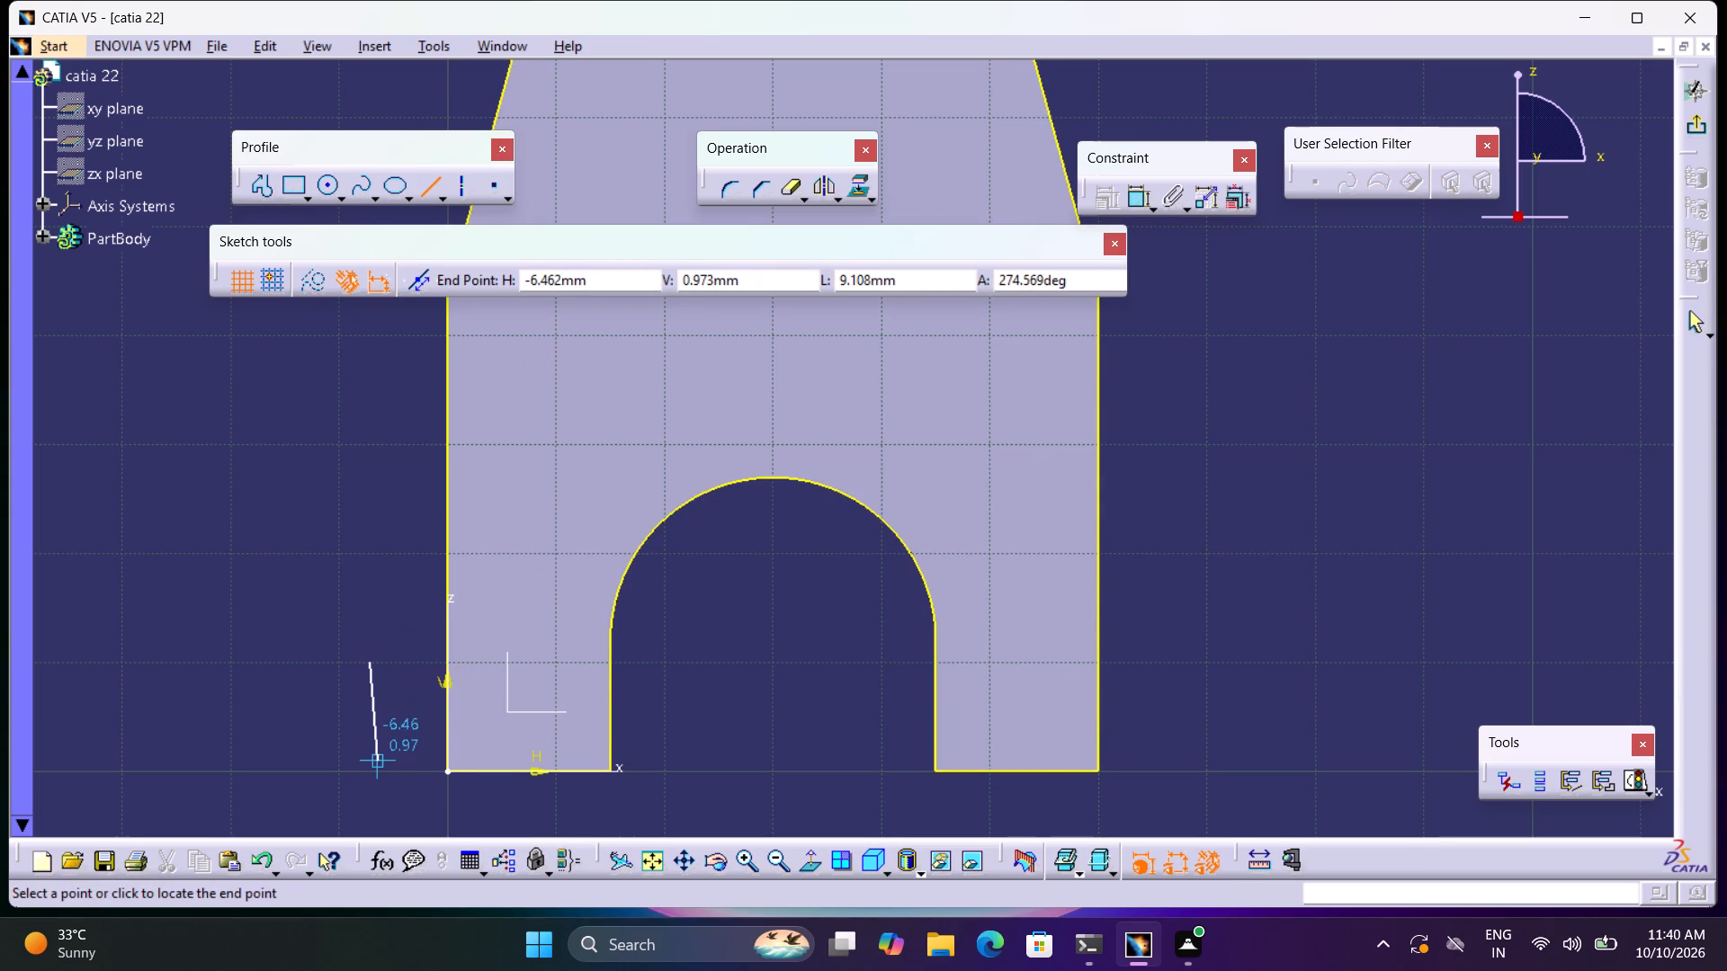
pyautogui.click(371, 762)
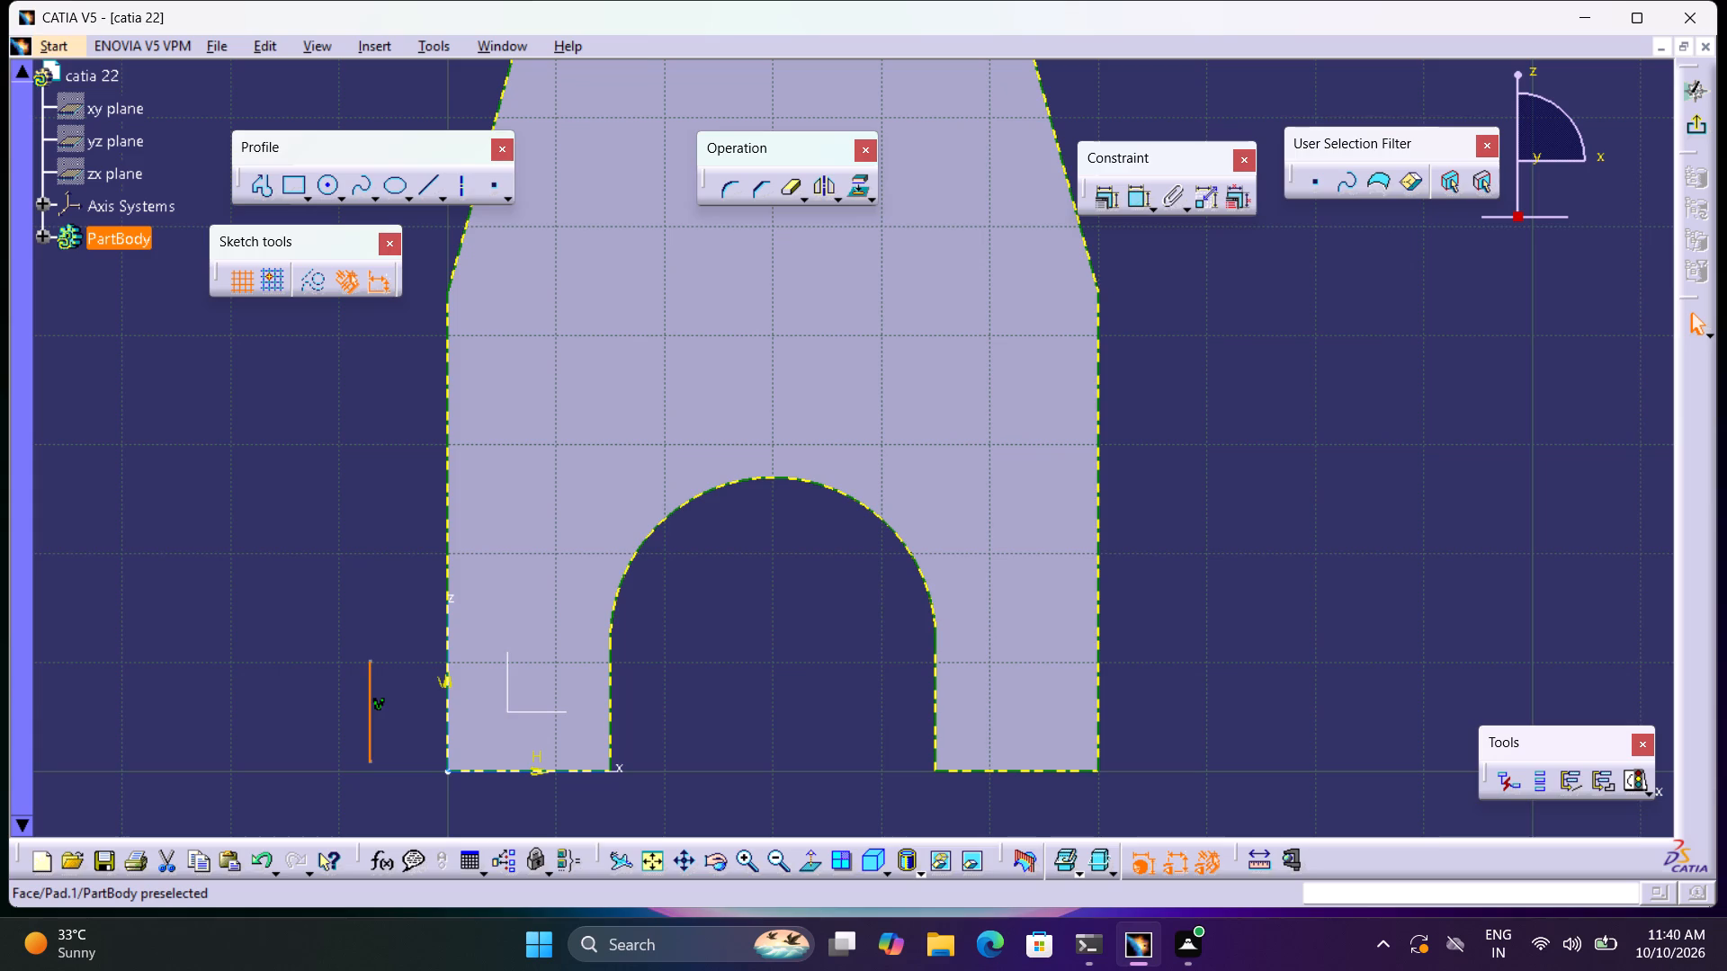
pyautogui.moveTo(369, 764); pyautogui.dragTo(369, 778)
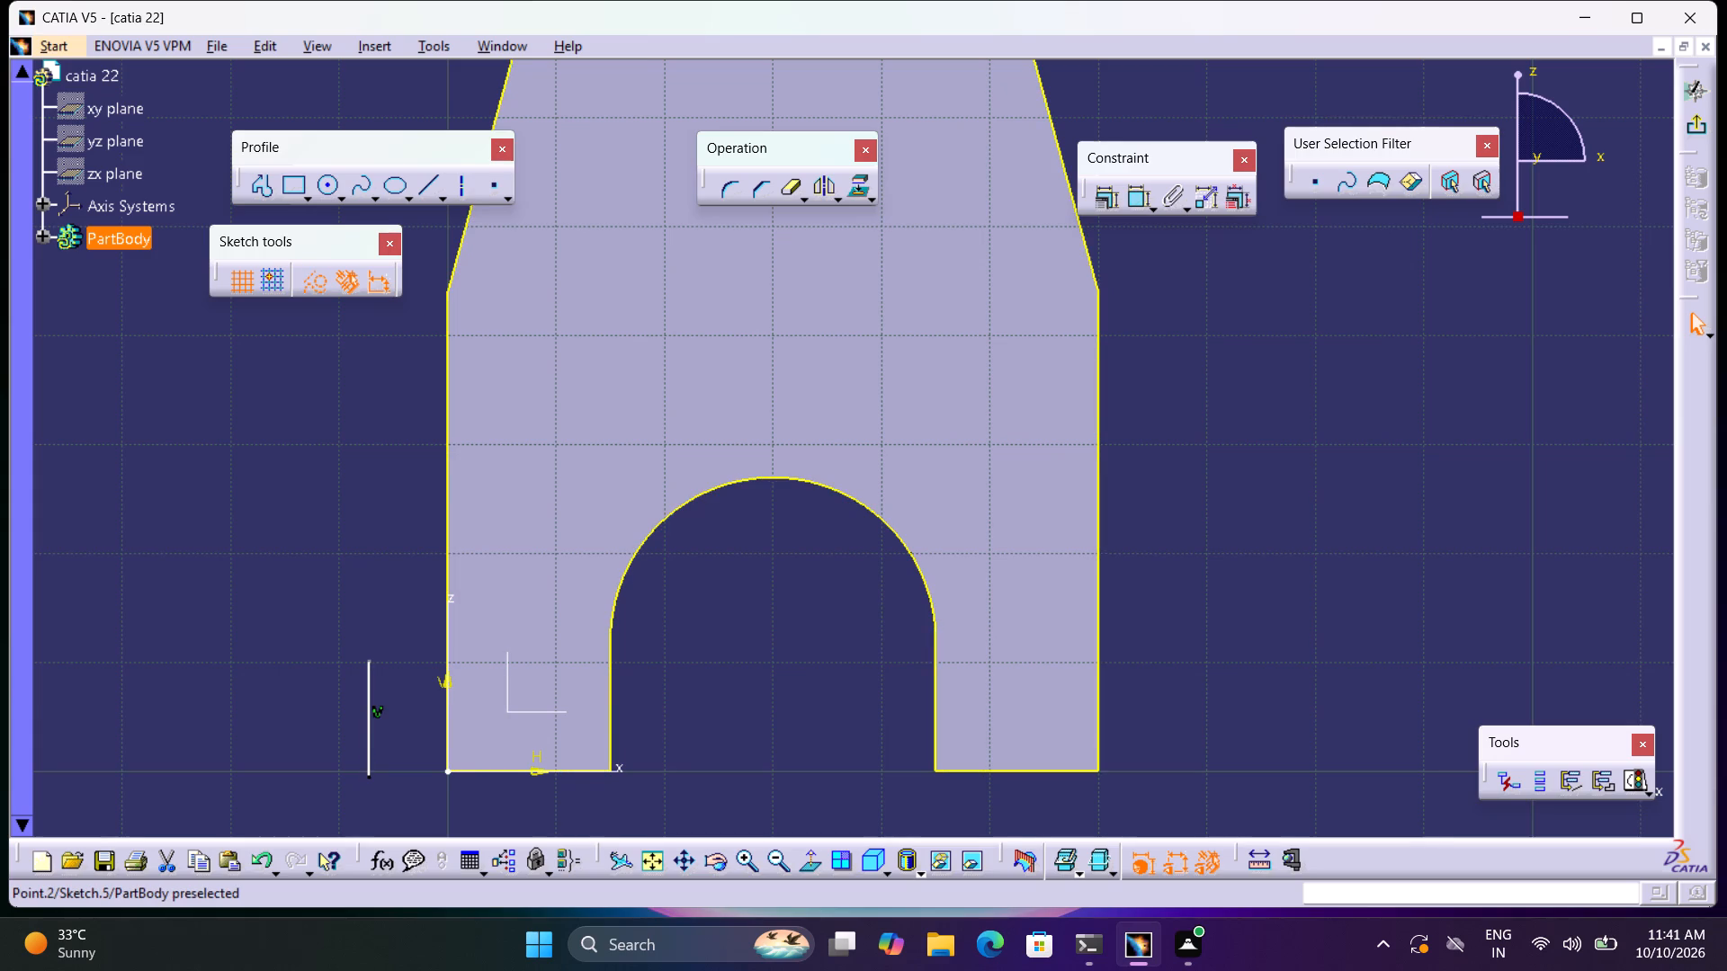
pyautogui.moveTo(369, 778); pyautogui.dragTo(368, 772)
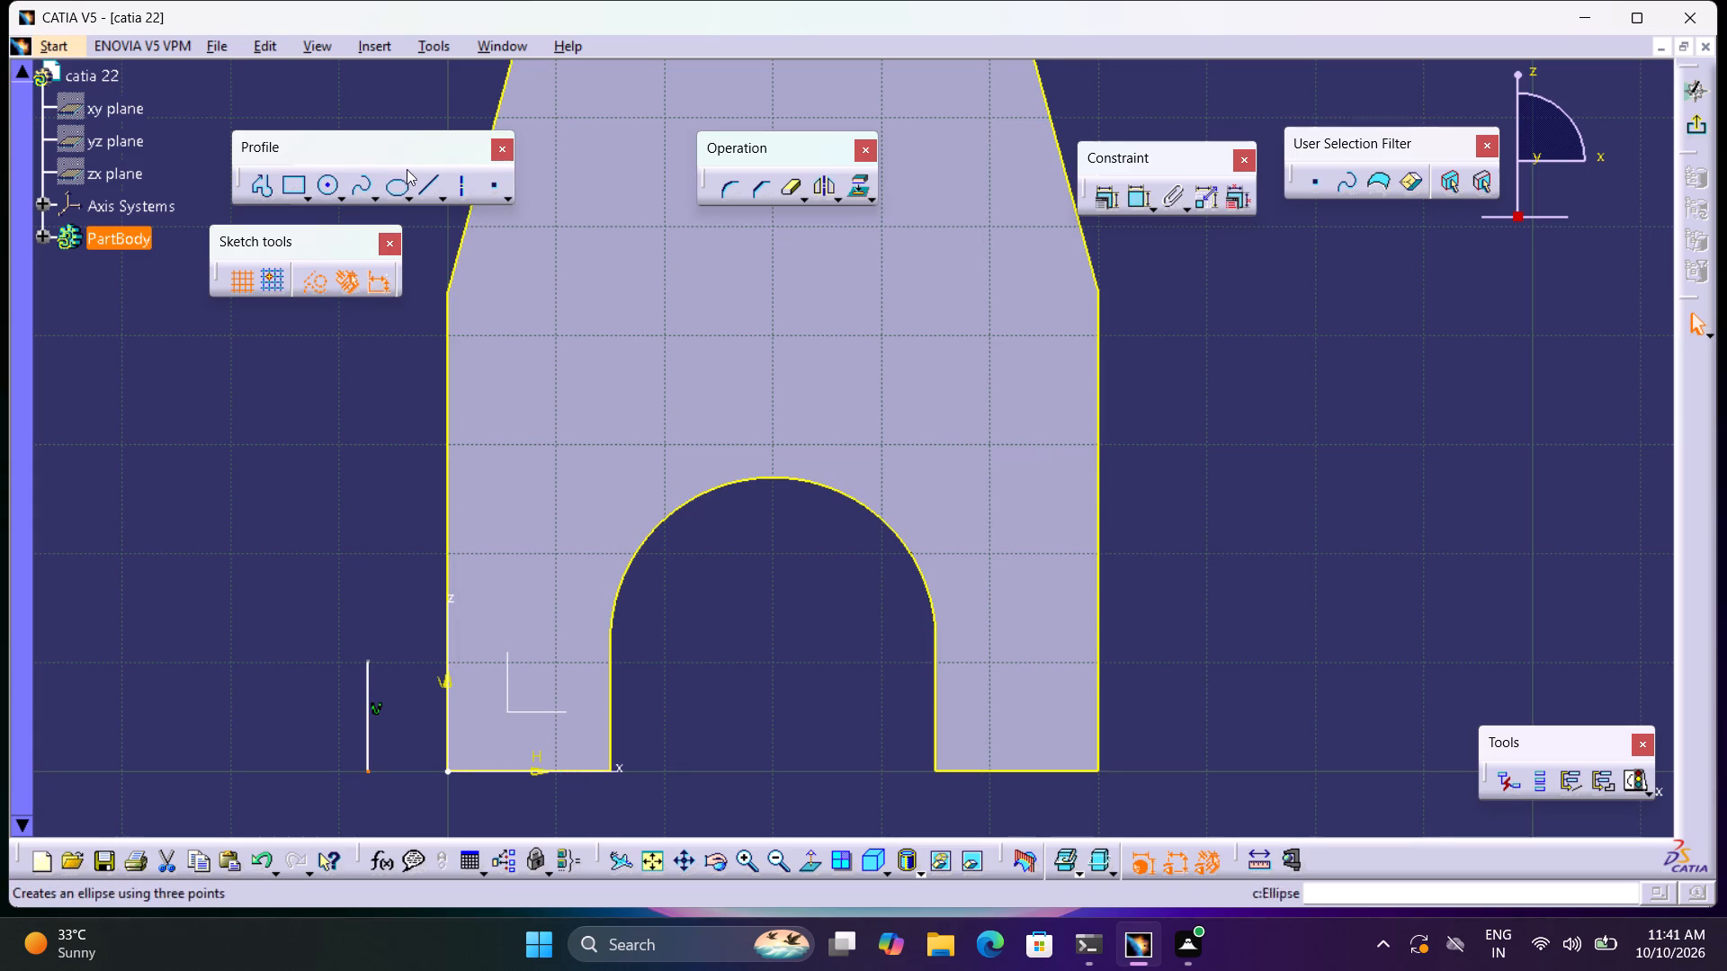
# Draw a horizontal line about 8 mm long inside the arch opening, starting at about H 30, V 10.
pyautogui.click(424, 186)
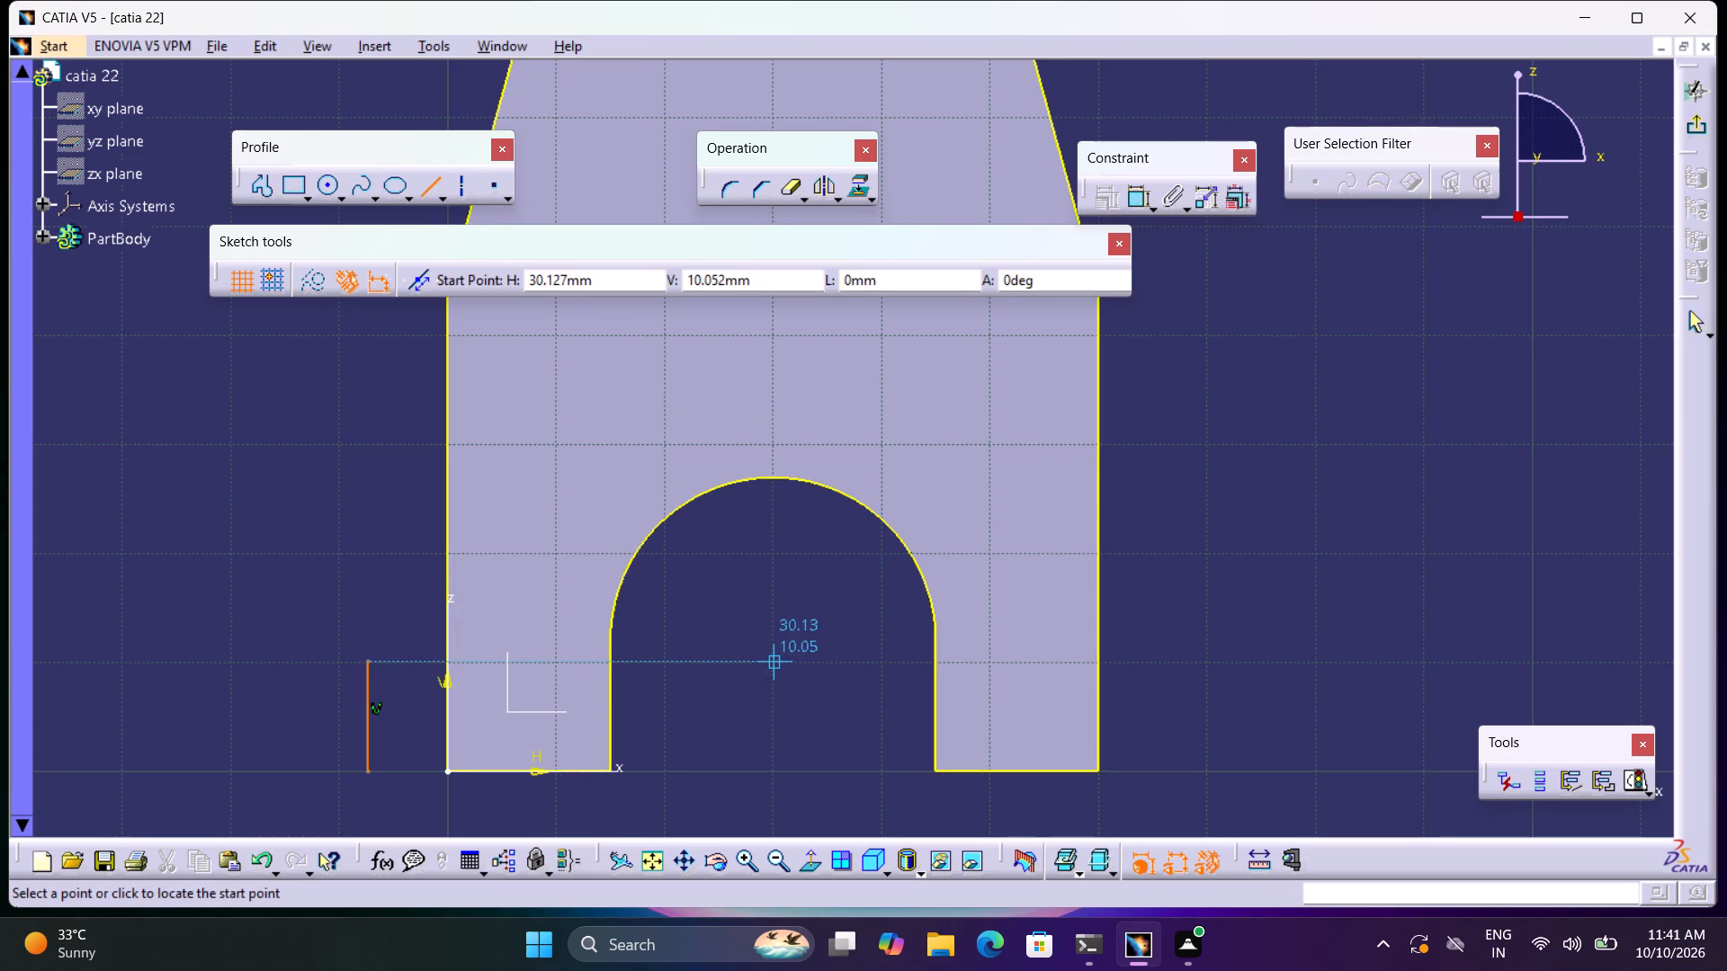
pyautogui.click(768, 660)
pyautogui.click(859, 663)
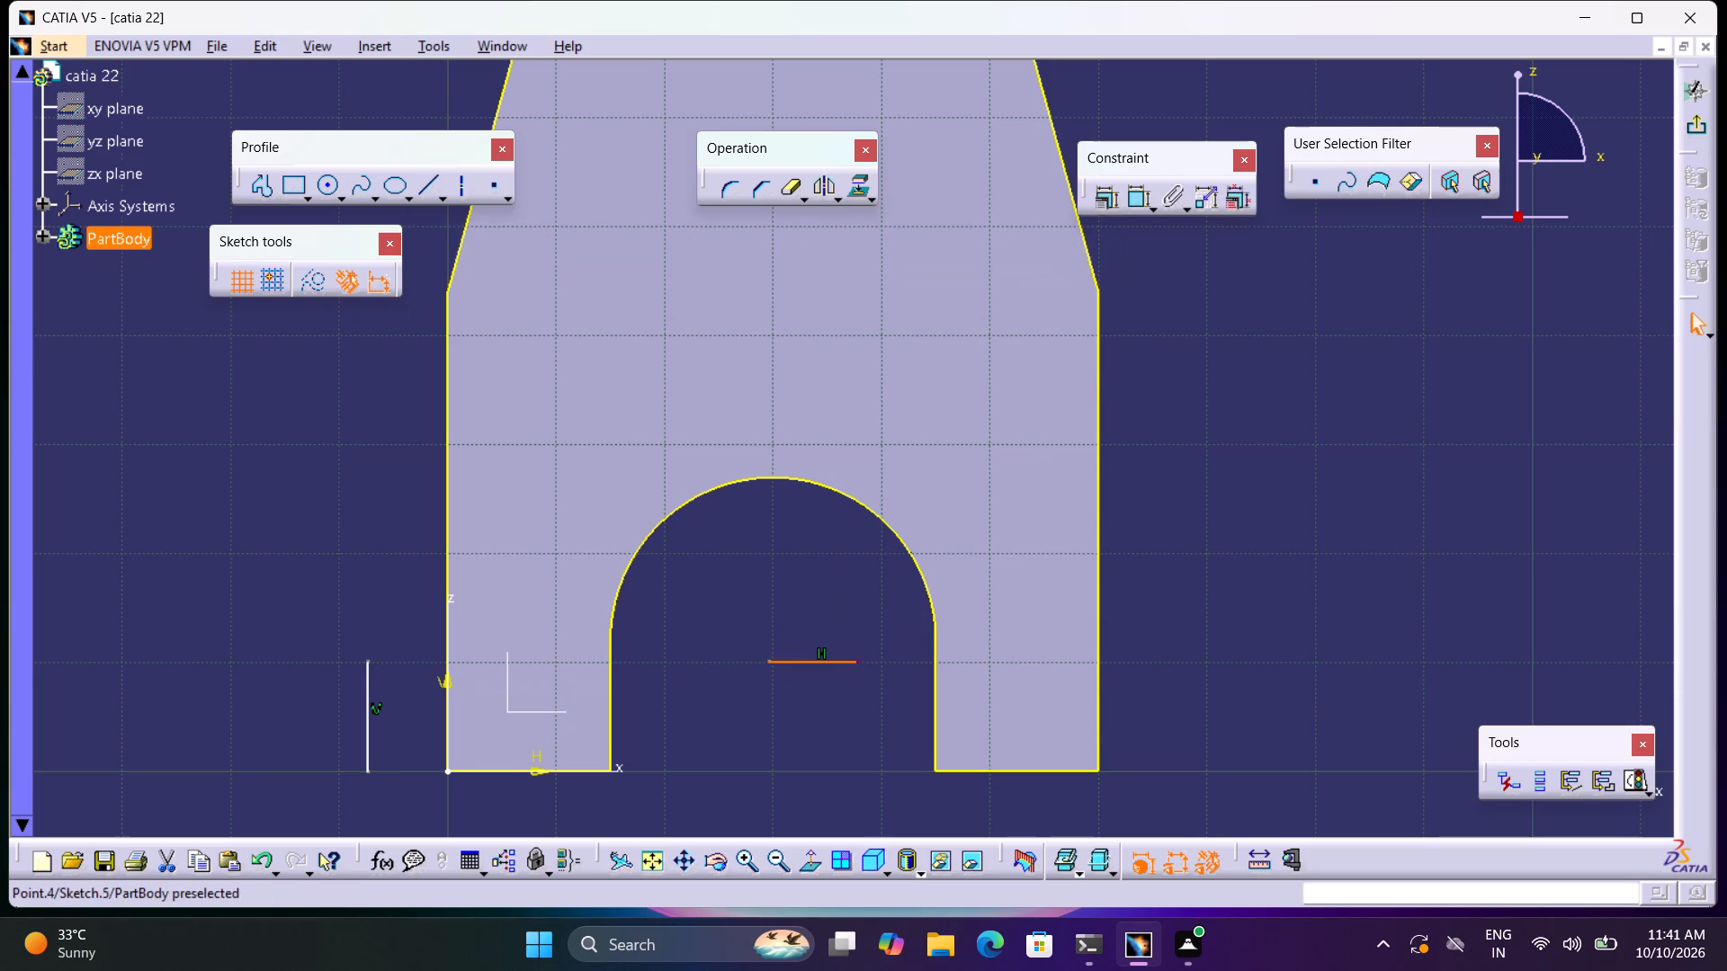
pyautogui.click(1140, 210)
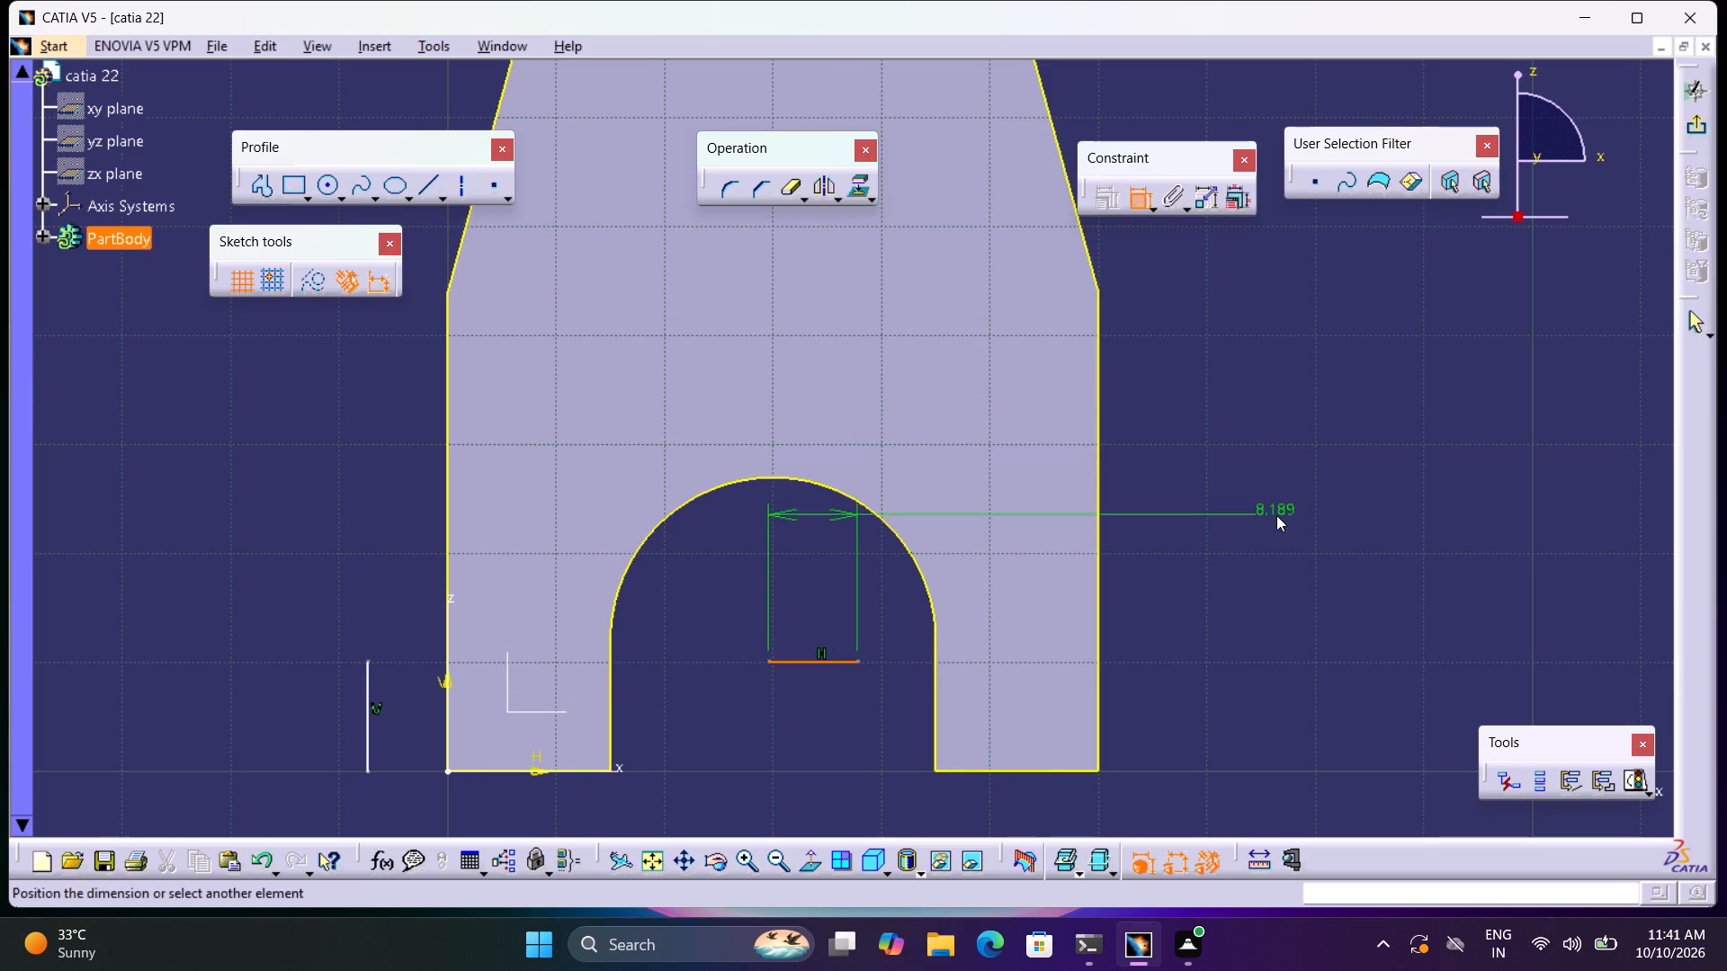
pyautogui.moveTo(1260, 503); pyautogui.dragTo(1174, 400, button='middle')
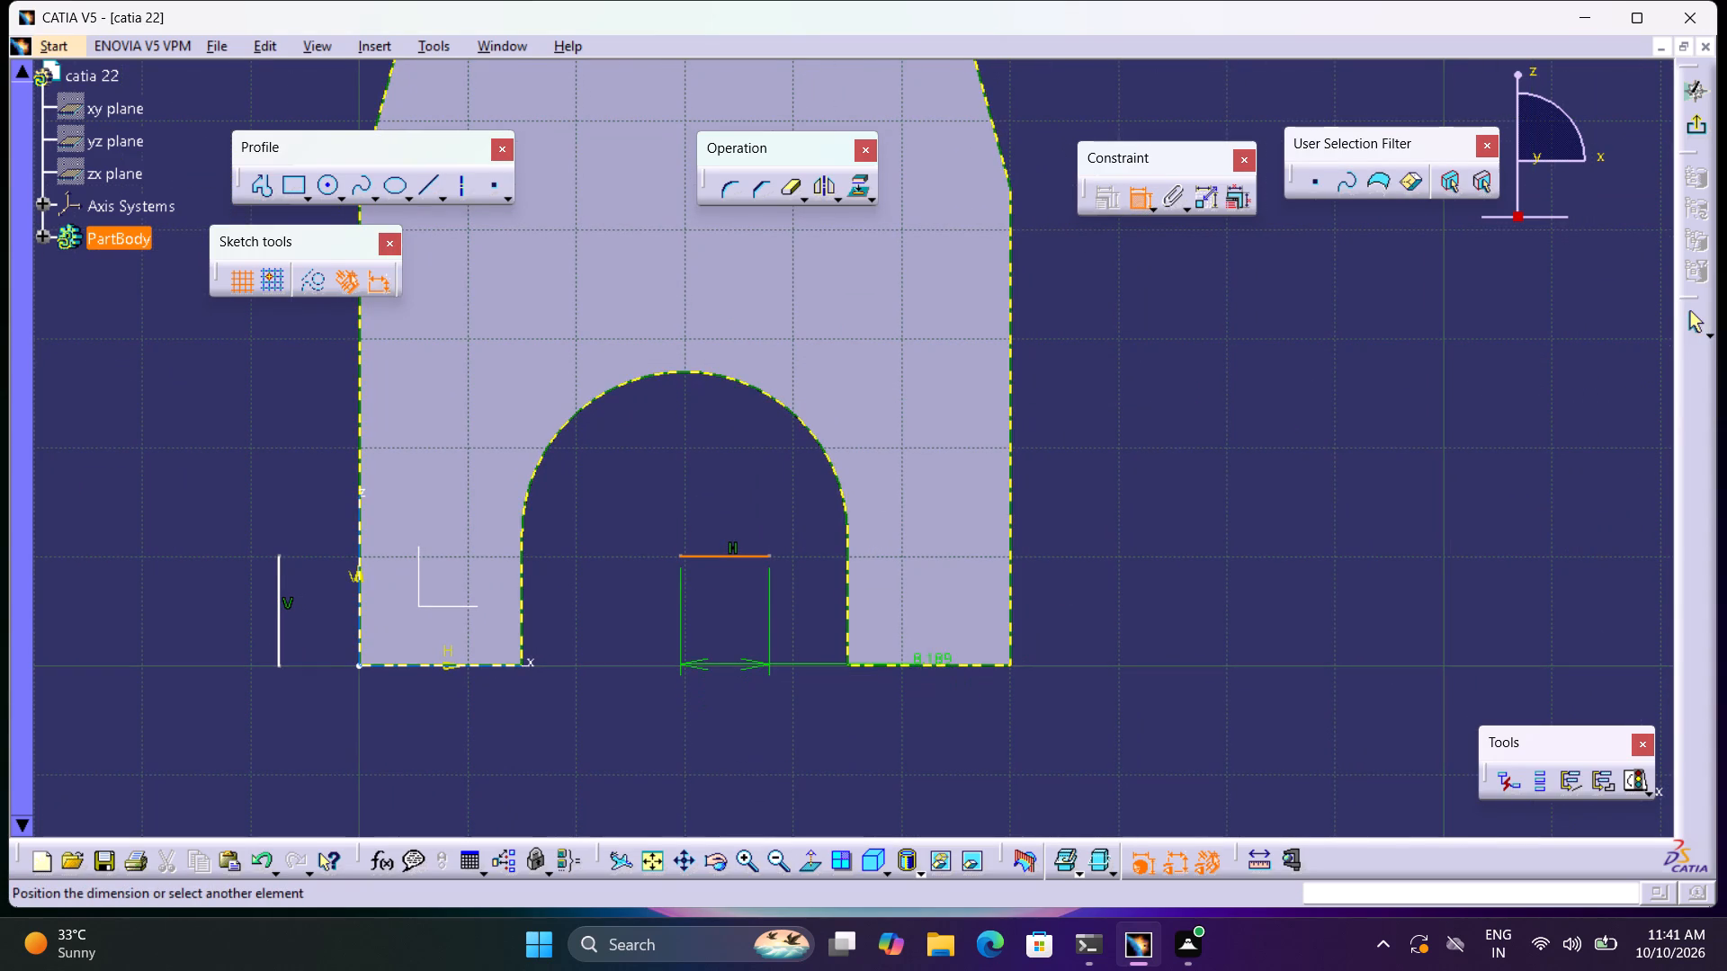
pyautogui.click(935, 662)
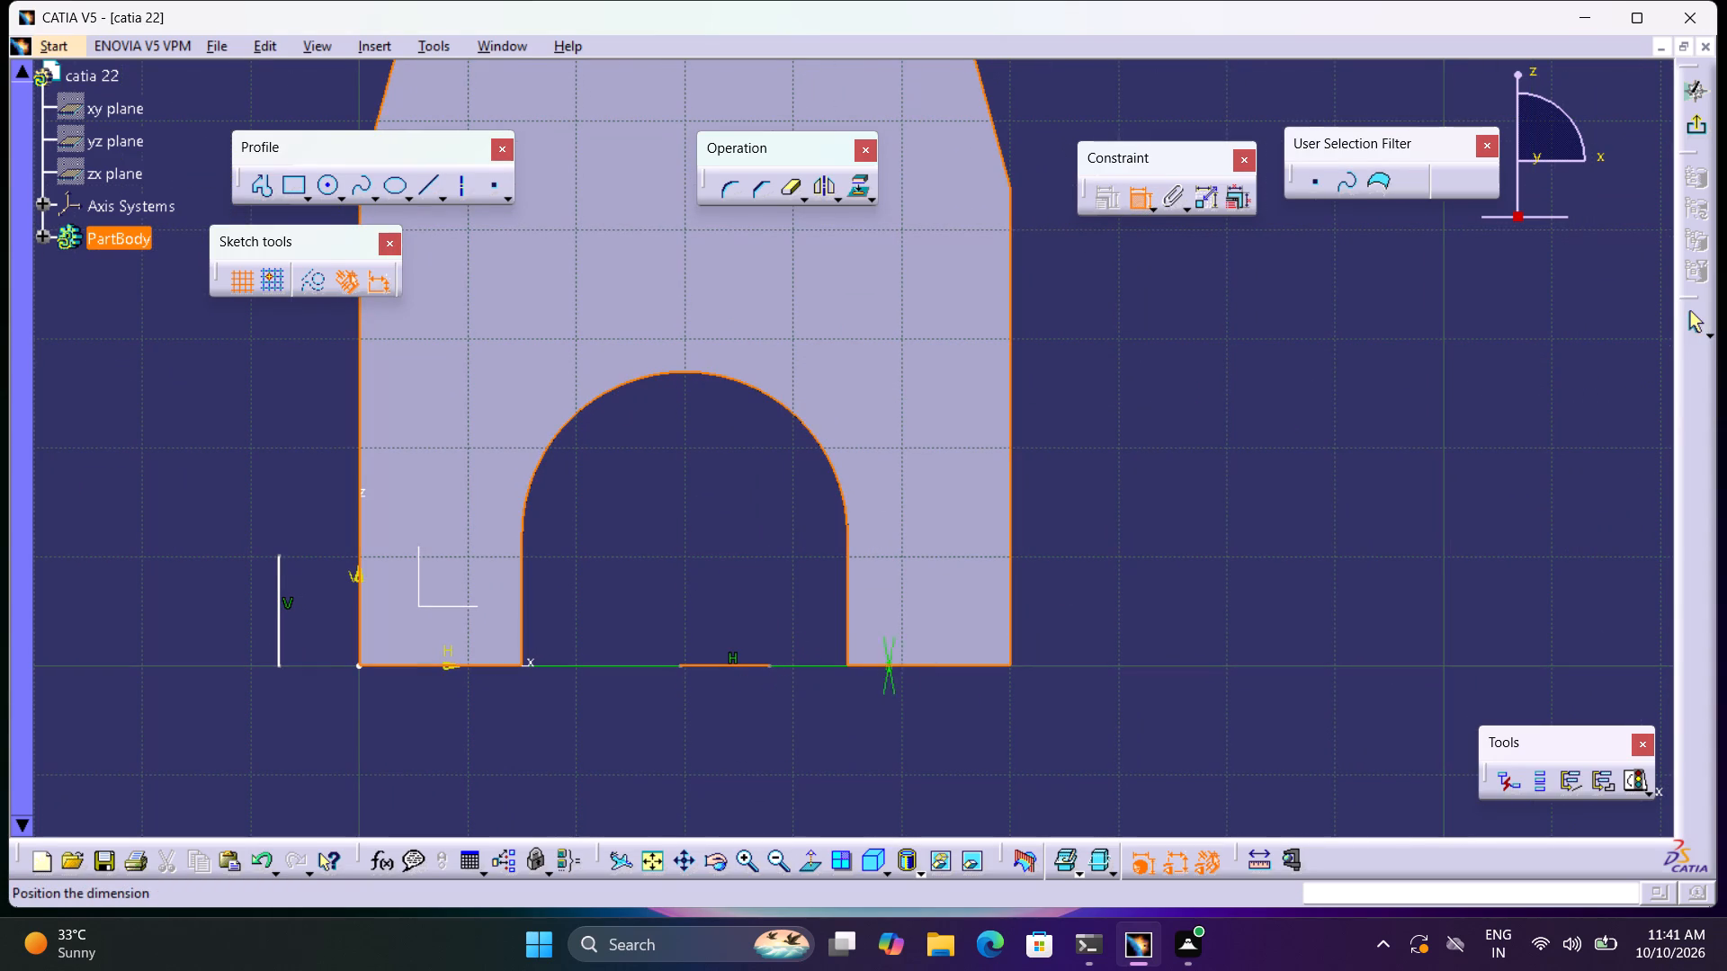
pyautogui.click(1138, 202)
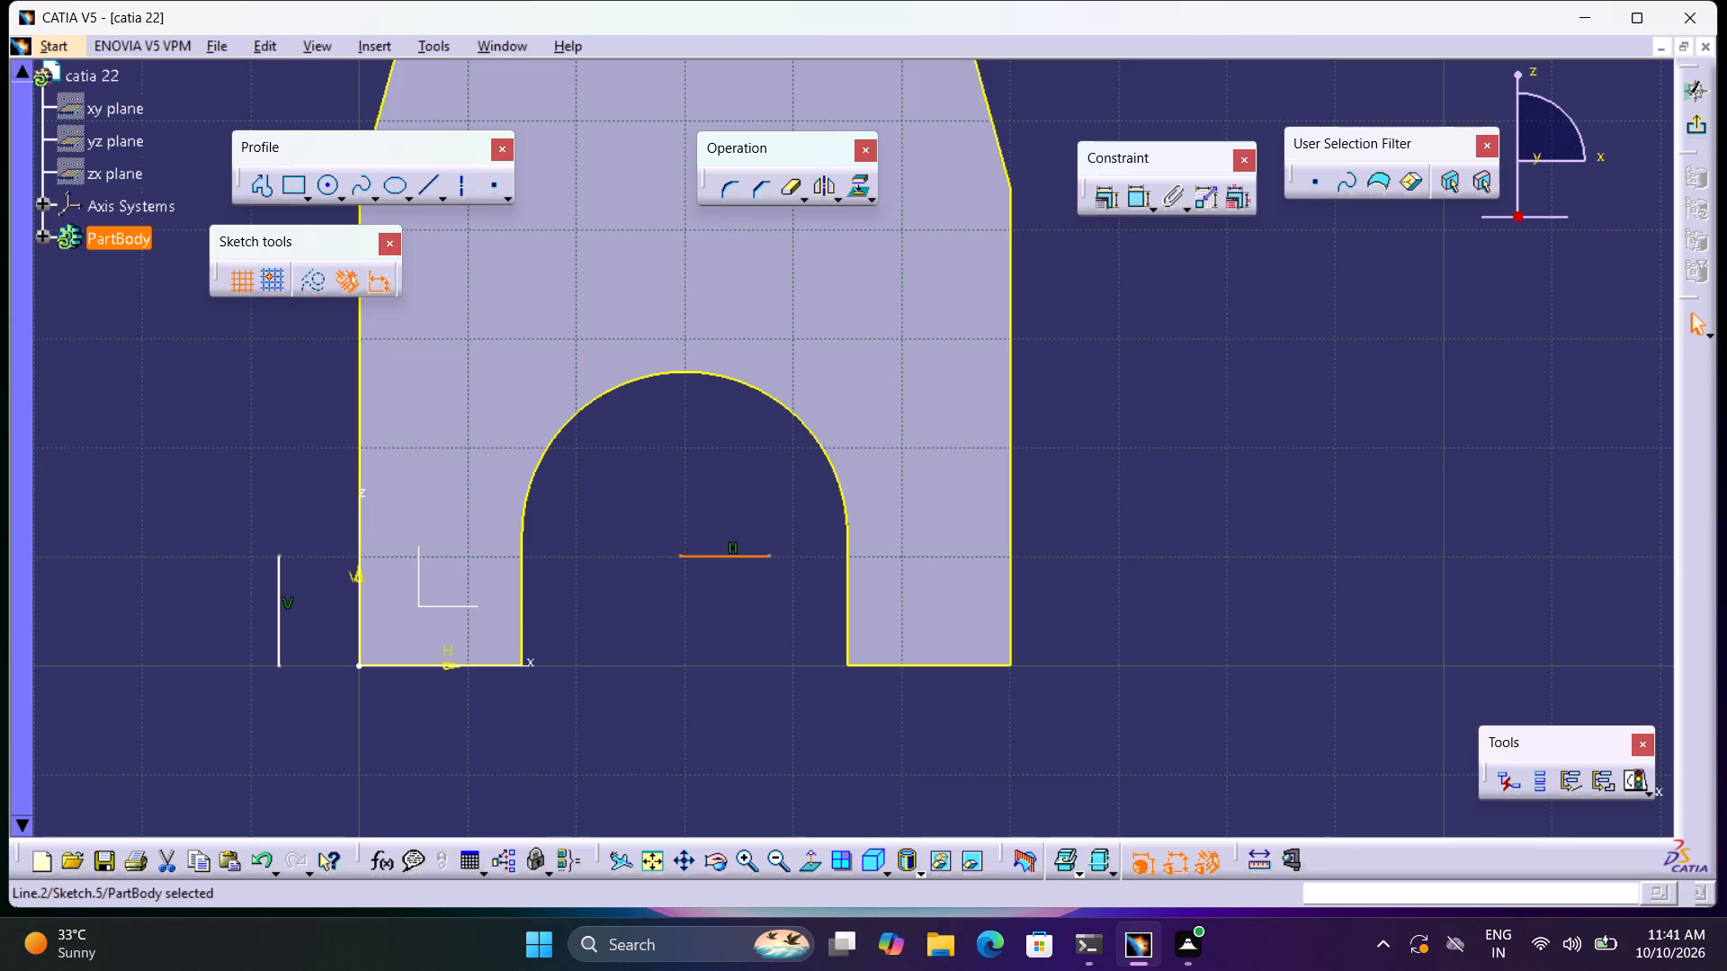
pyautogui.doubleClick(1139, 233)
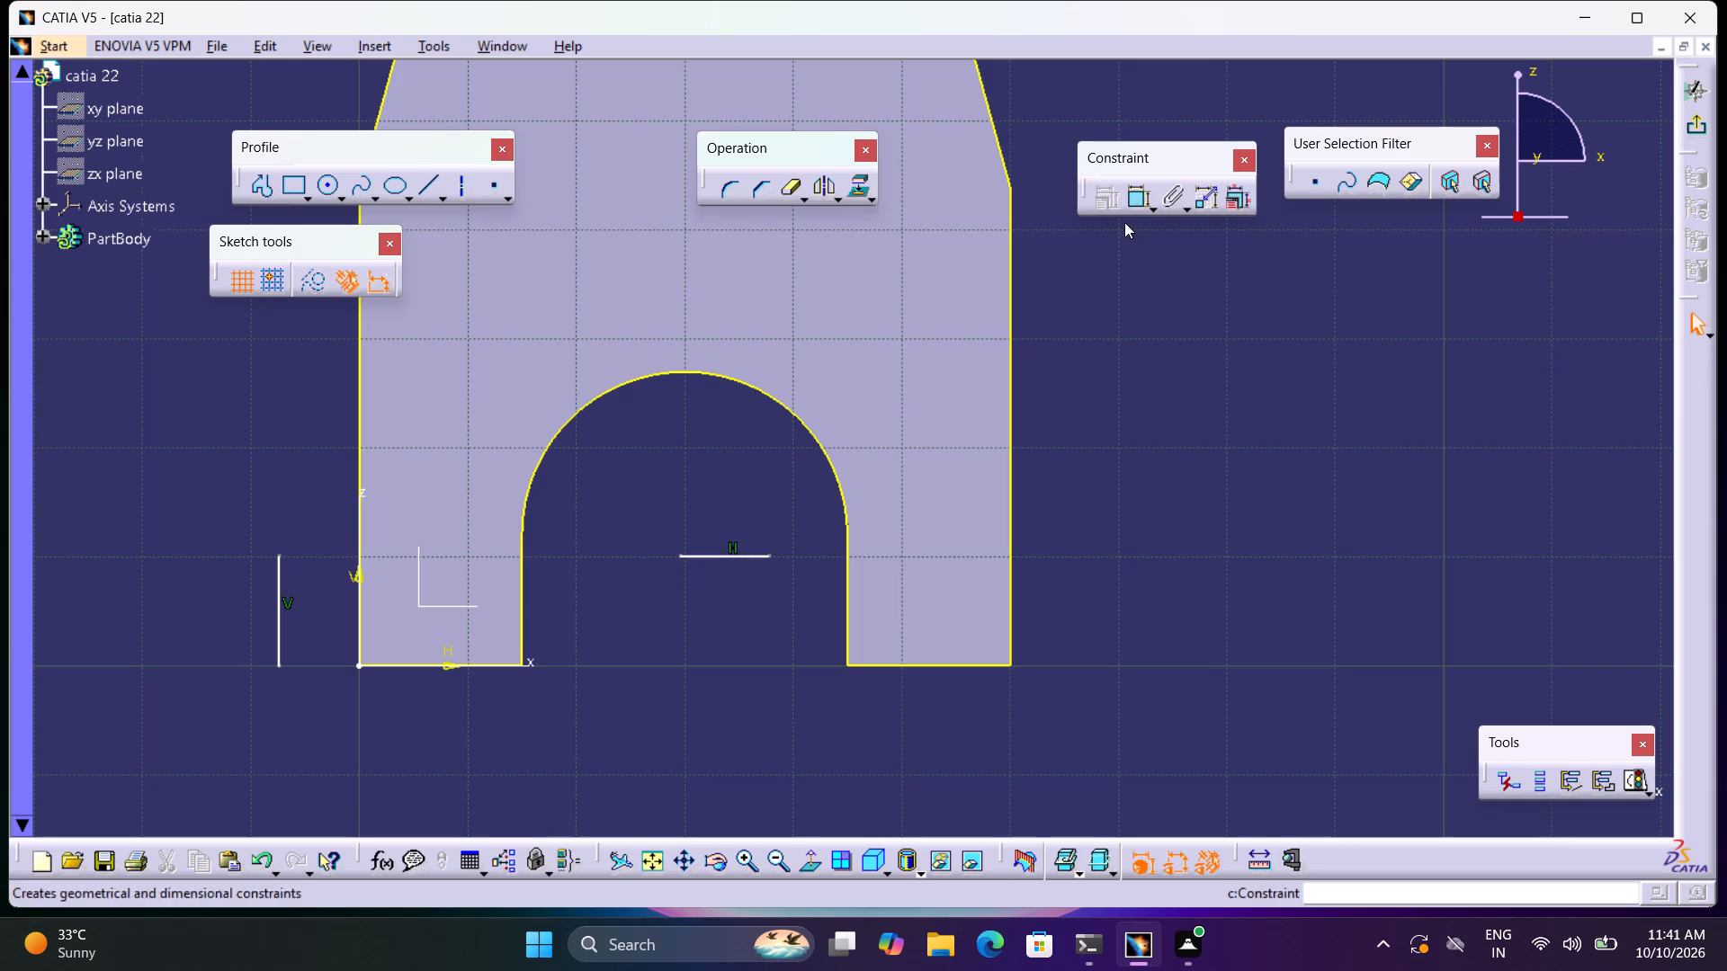
# Dimension the vertical line beside the body and set its length to 12 mm.
pyautogui.click(1132, 207)
pyautogui.click(276, 571)
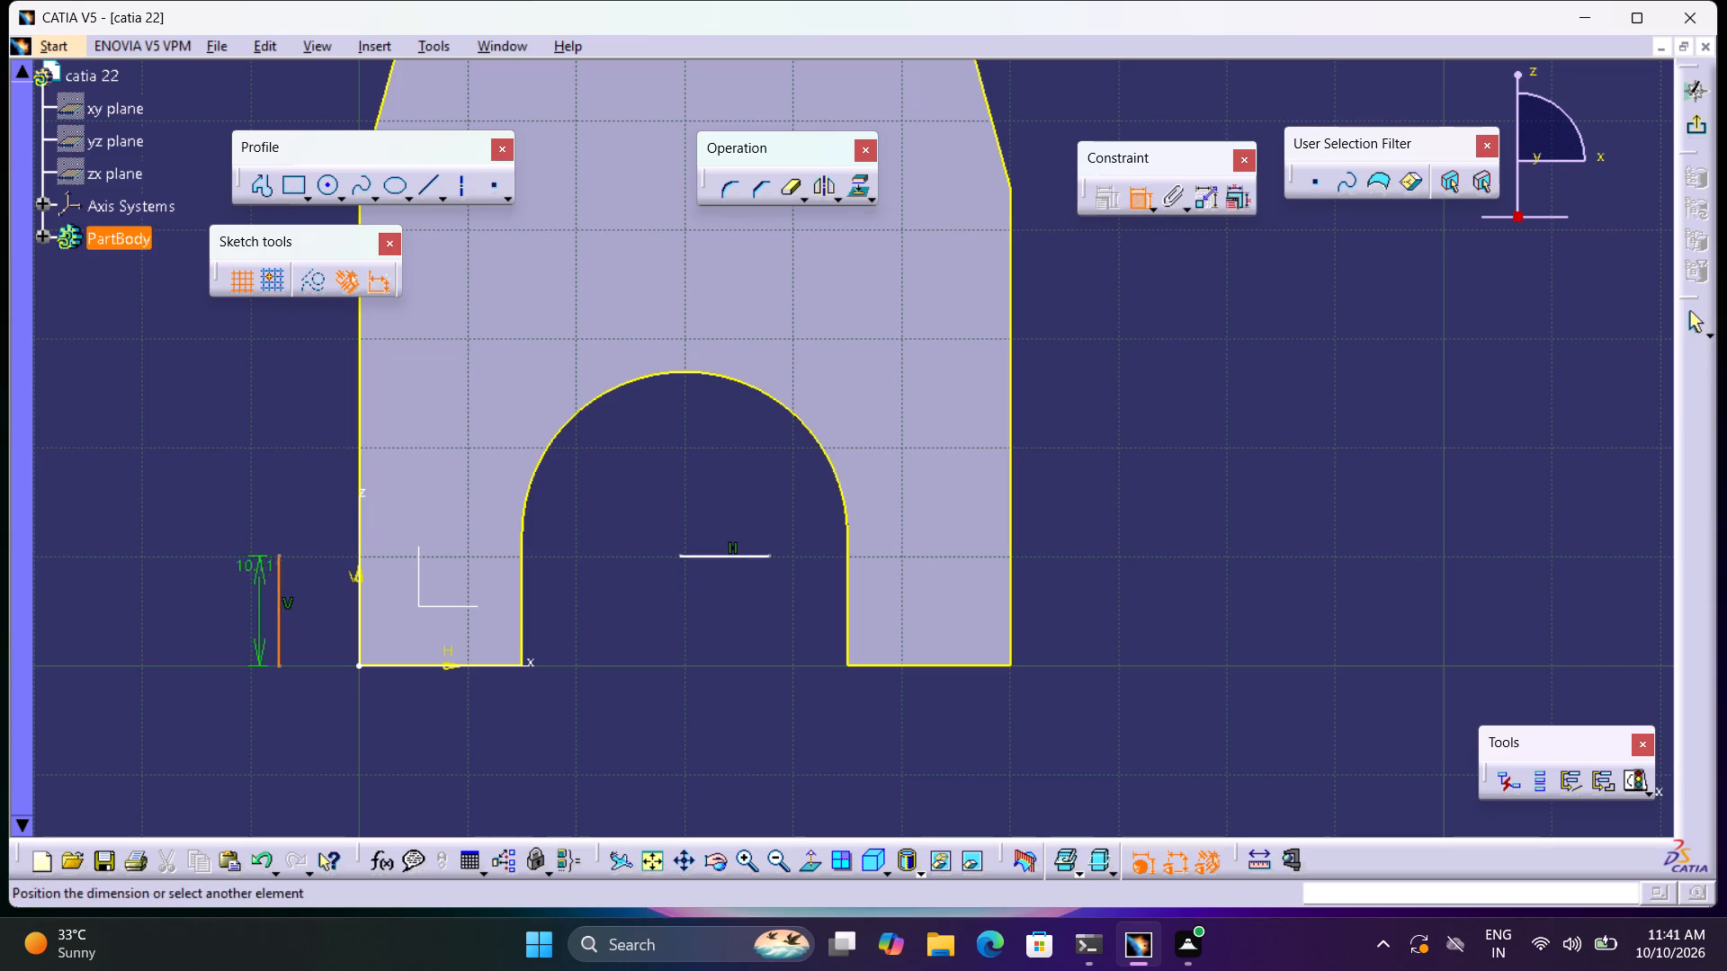
pyautogui.click(202, 577)
pyautogui.doubleClick(208, 574)
pyautogui.press('1')
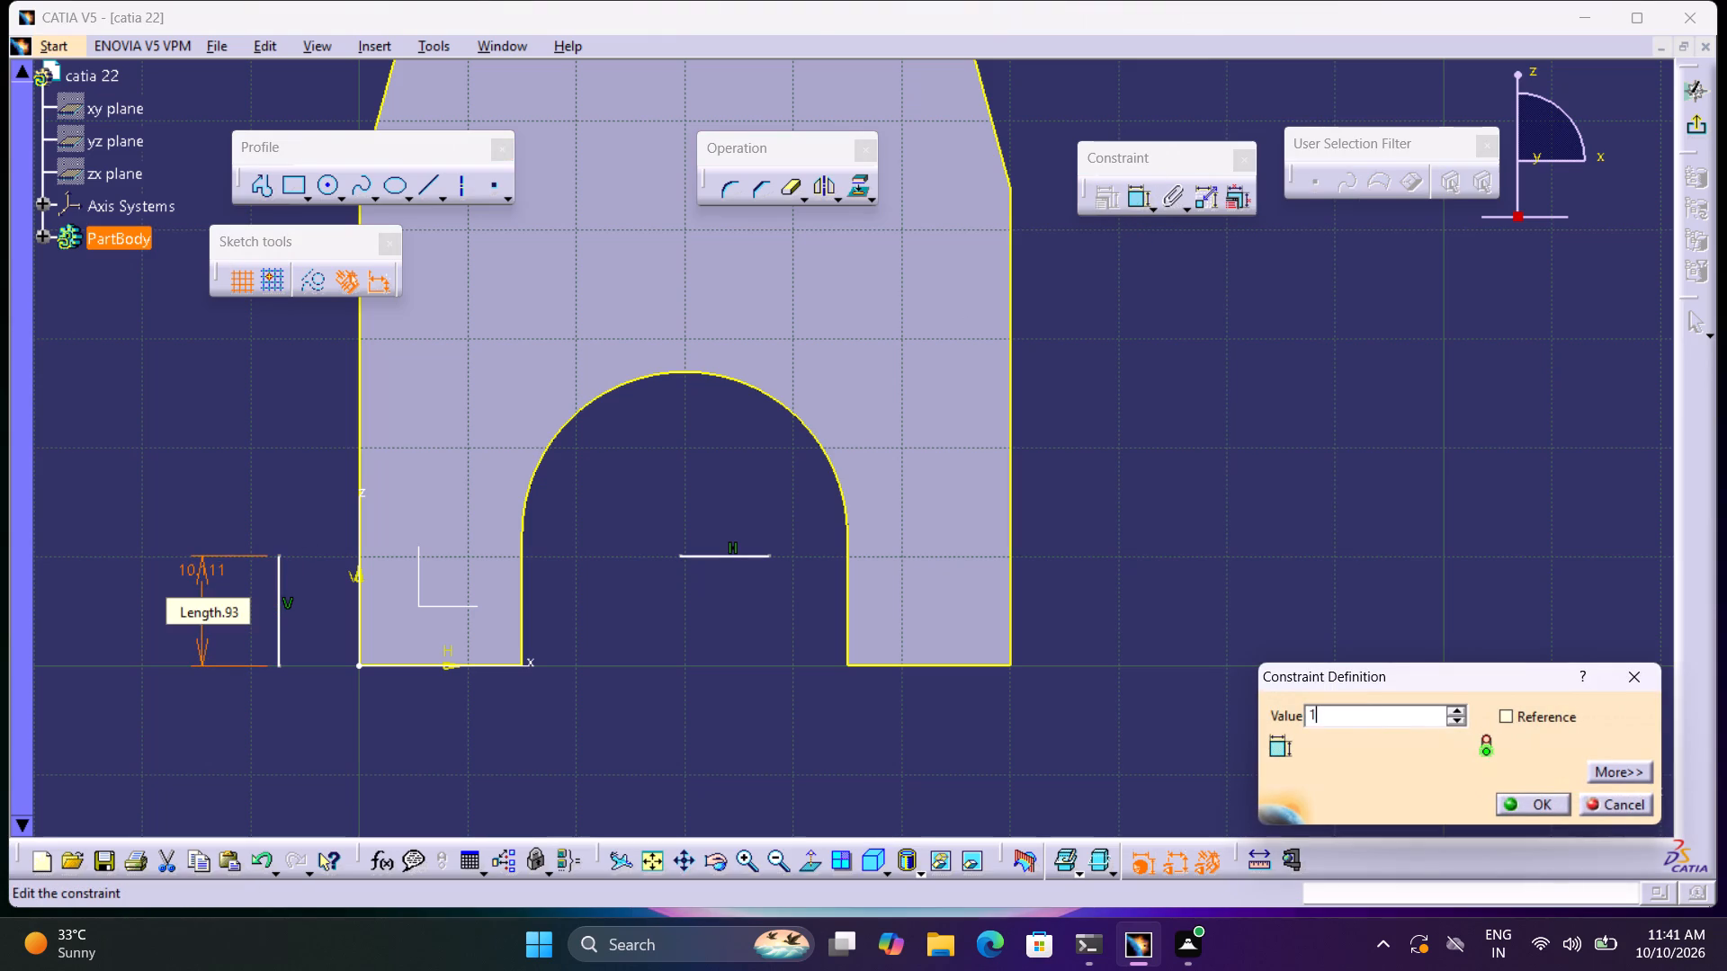
pyautogui.press('2')
pyautogui.press('Return')
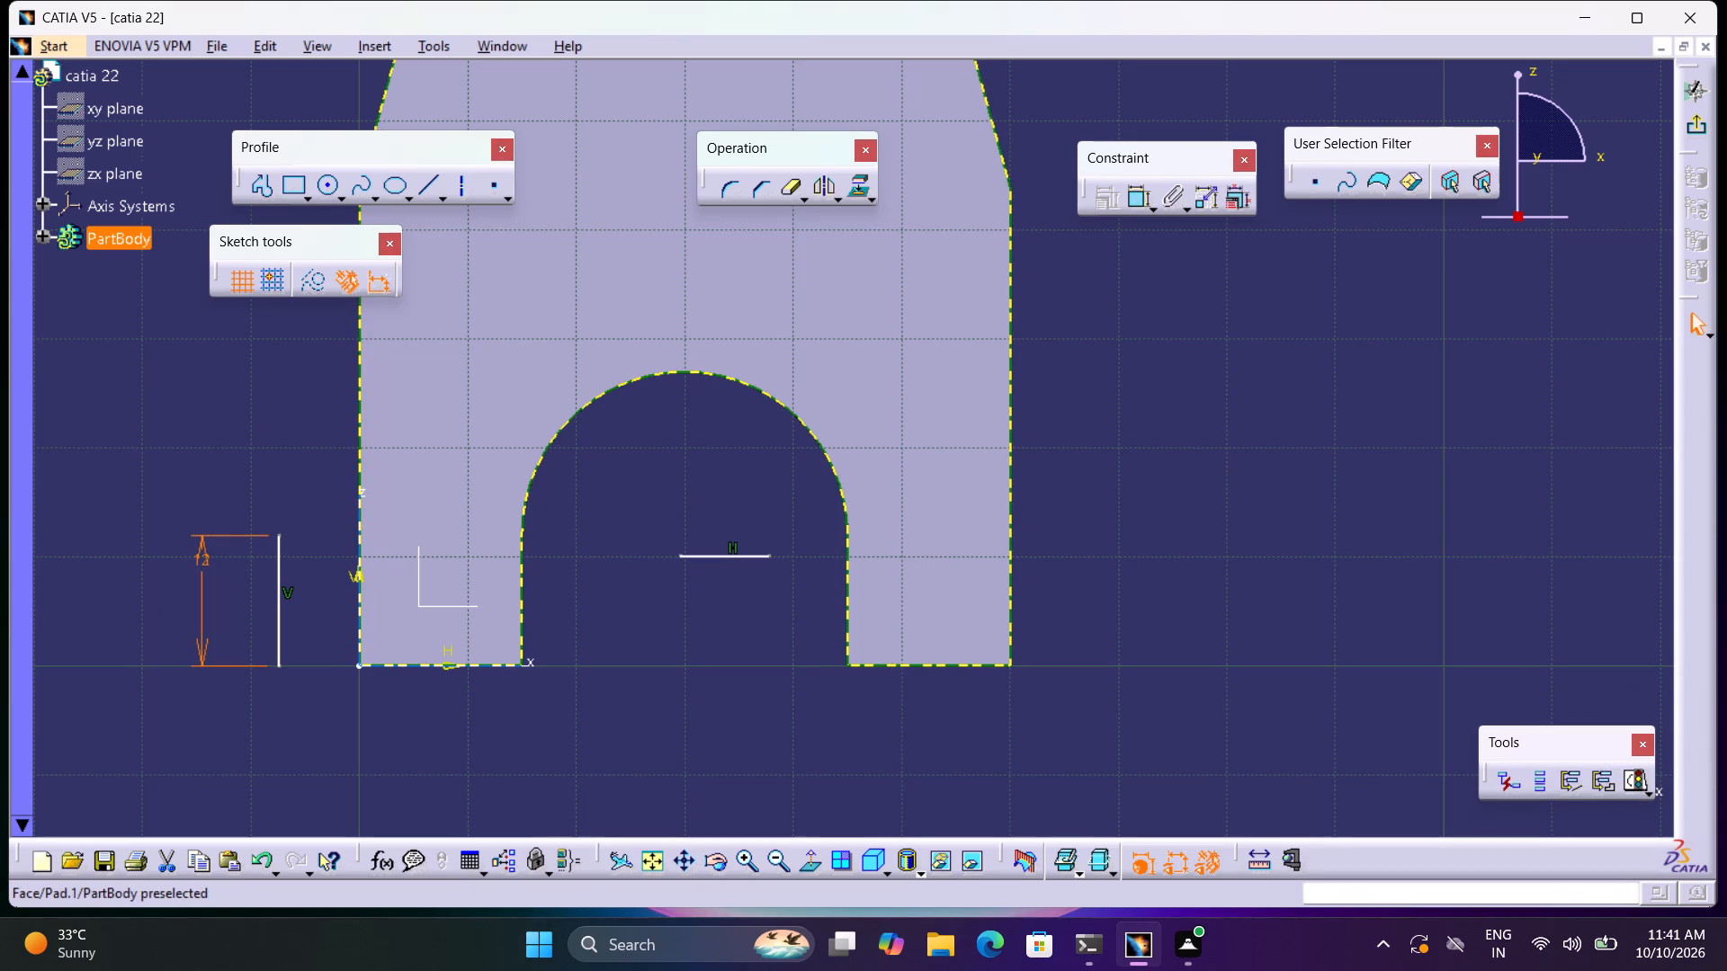
# Delete the horizontal line inside the arch opening.
pyautogui.click(695, 556)
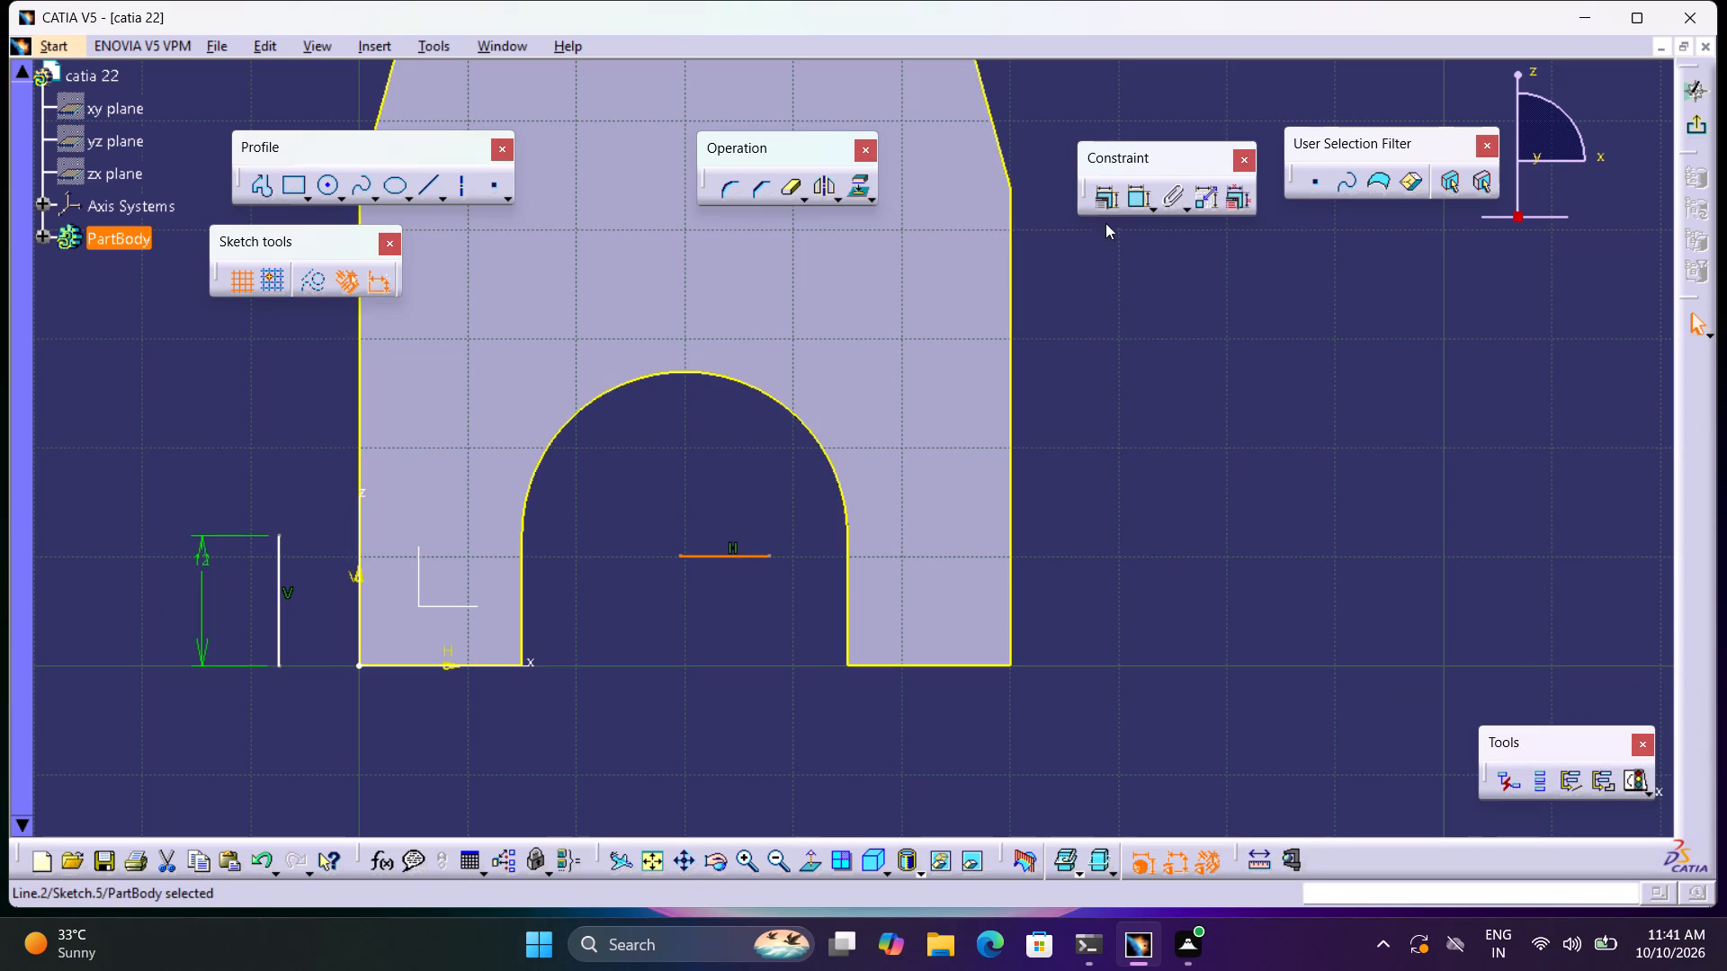
pyautogui.click(1179, 328)
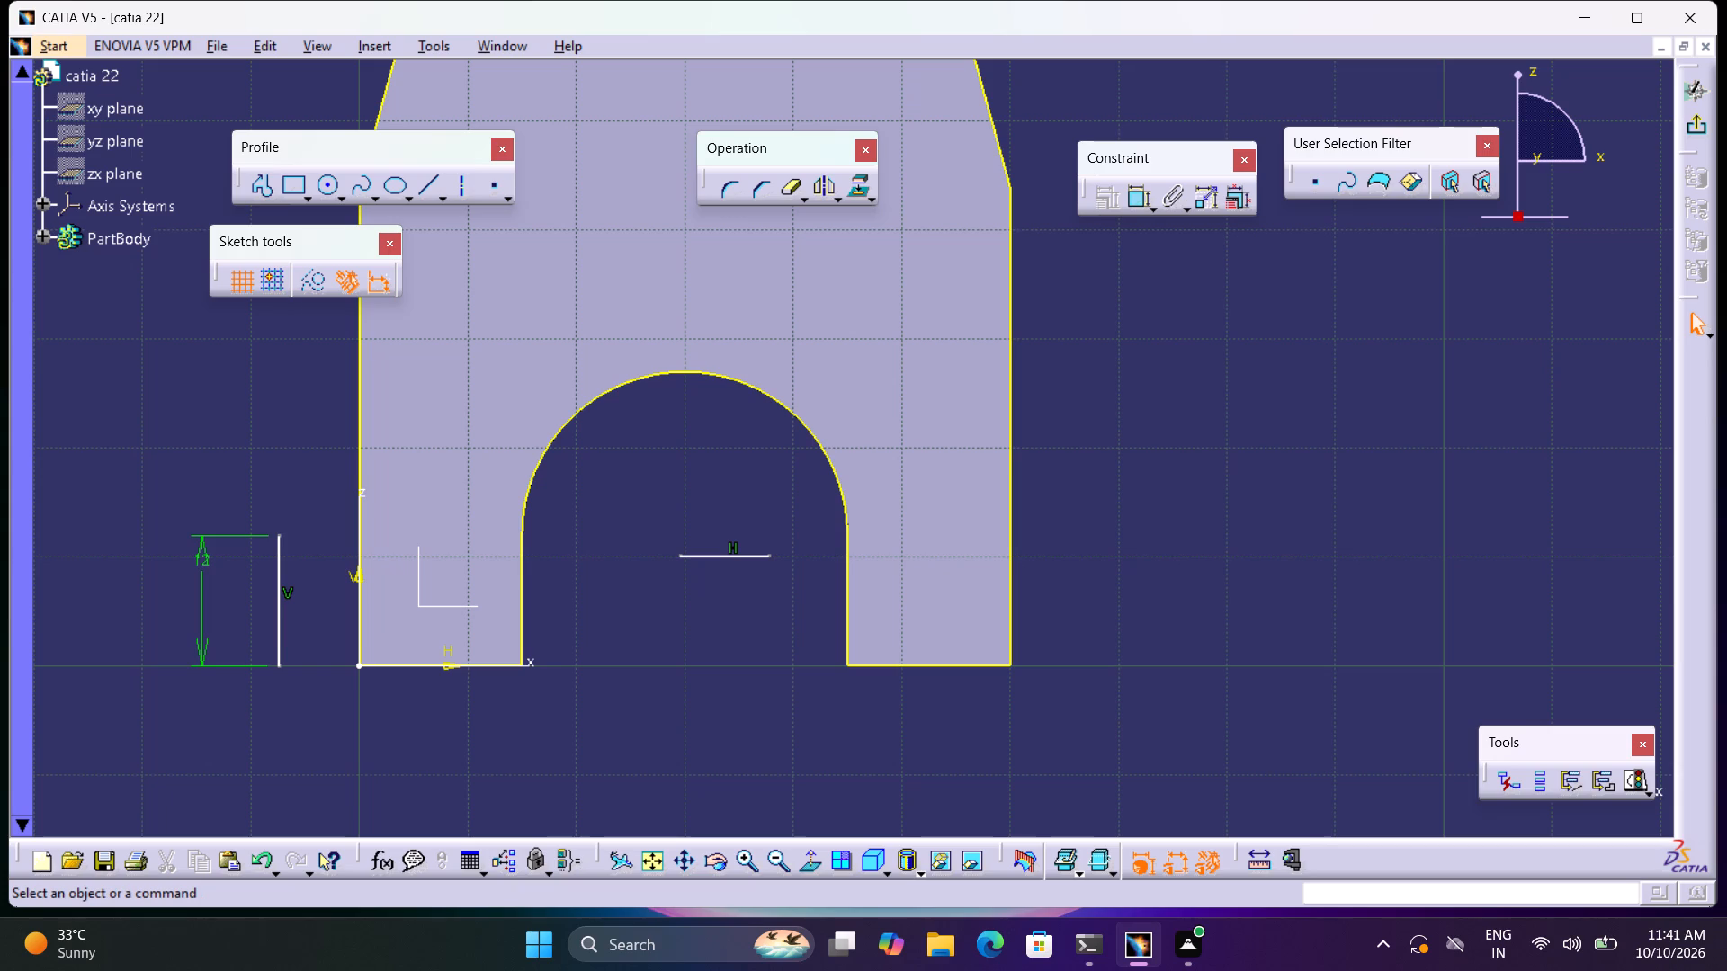
pyautogui.click(715, 557)
pyautogui.press('Delete')
# Draw an L-shaped profile in the arch opening: vertical line about 12 mm down to the axis at H 30, plus about 5 mm horizontally towards H 35.
pyautogui.click(254, 194)
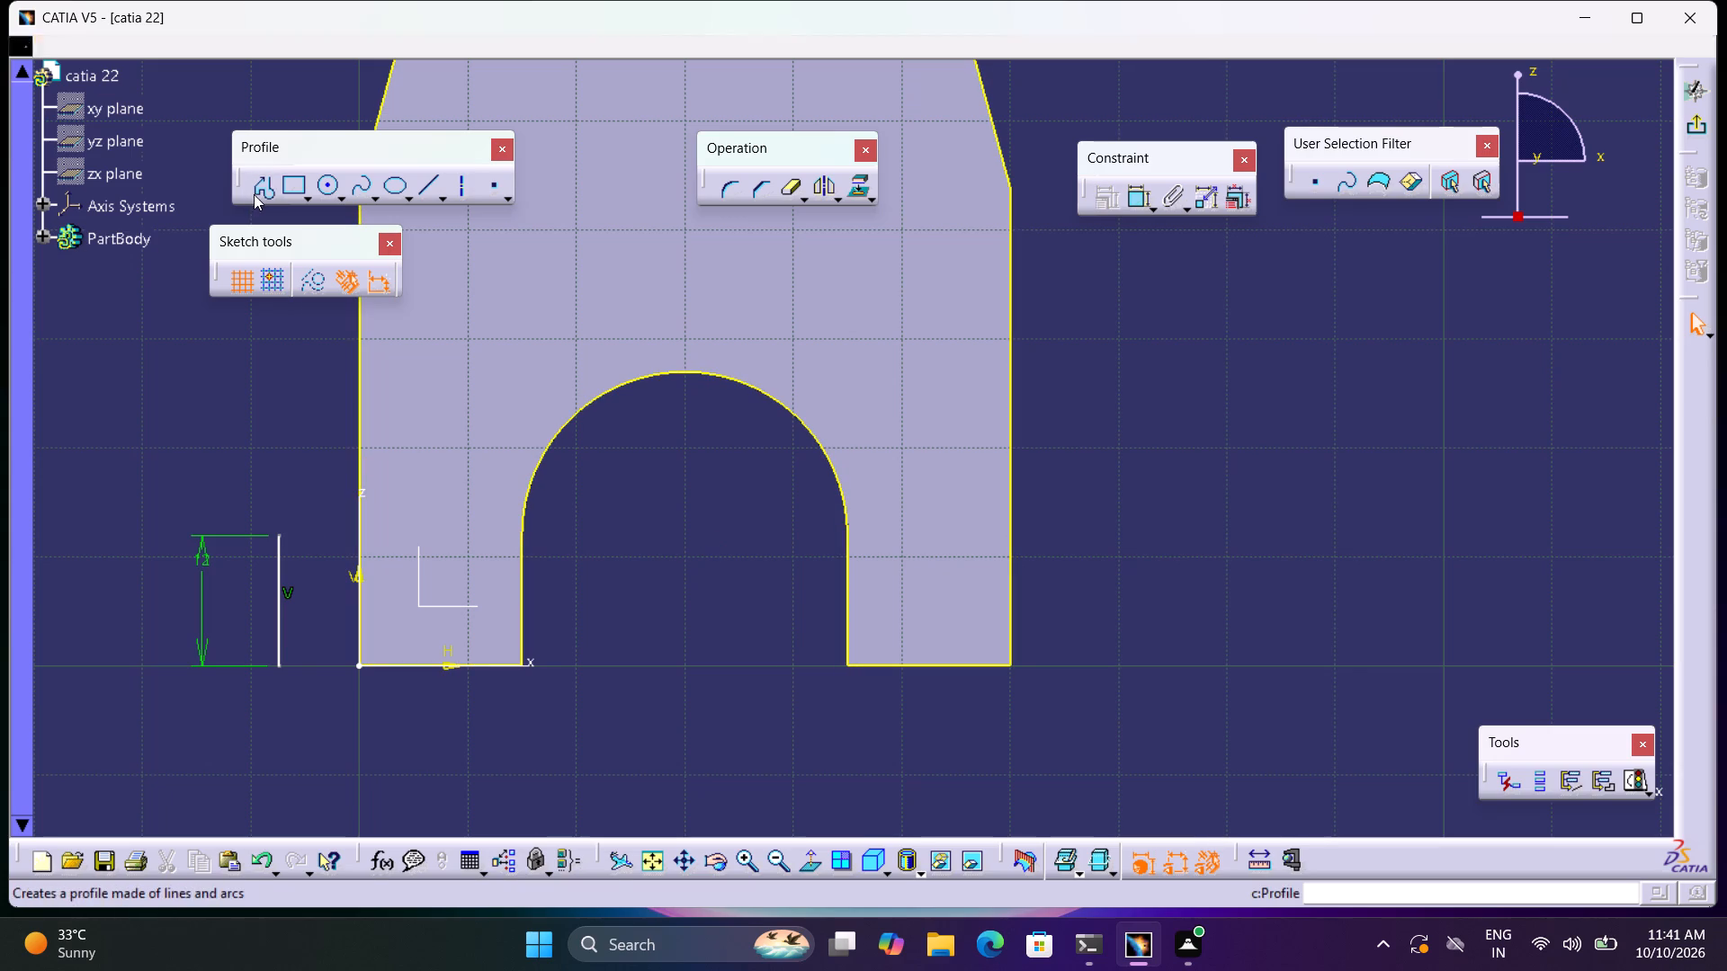
pyautogui.click(683, 535)
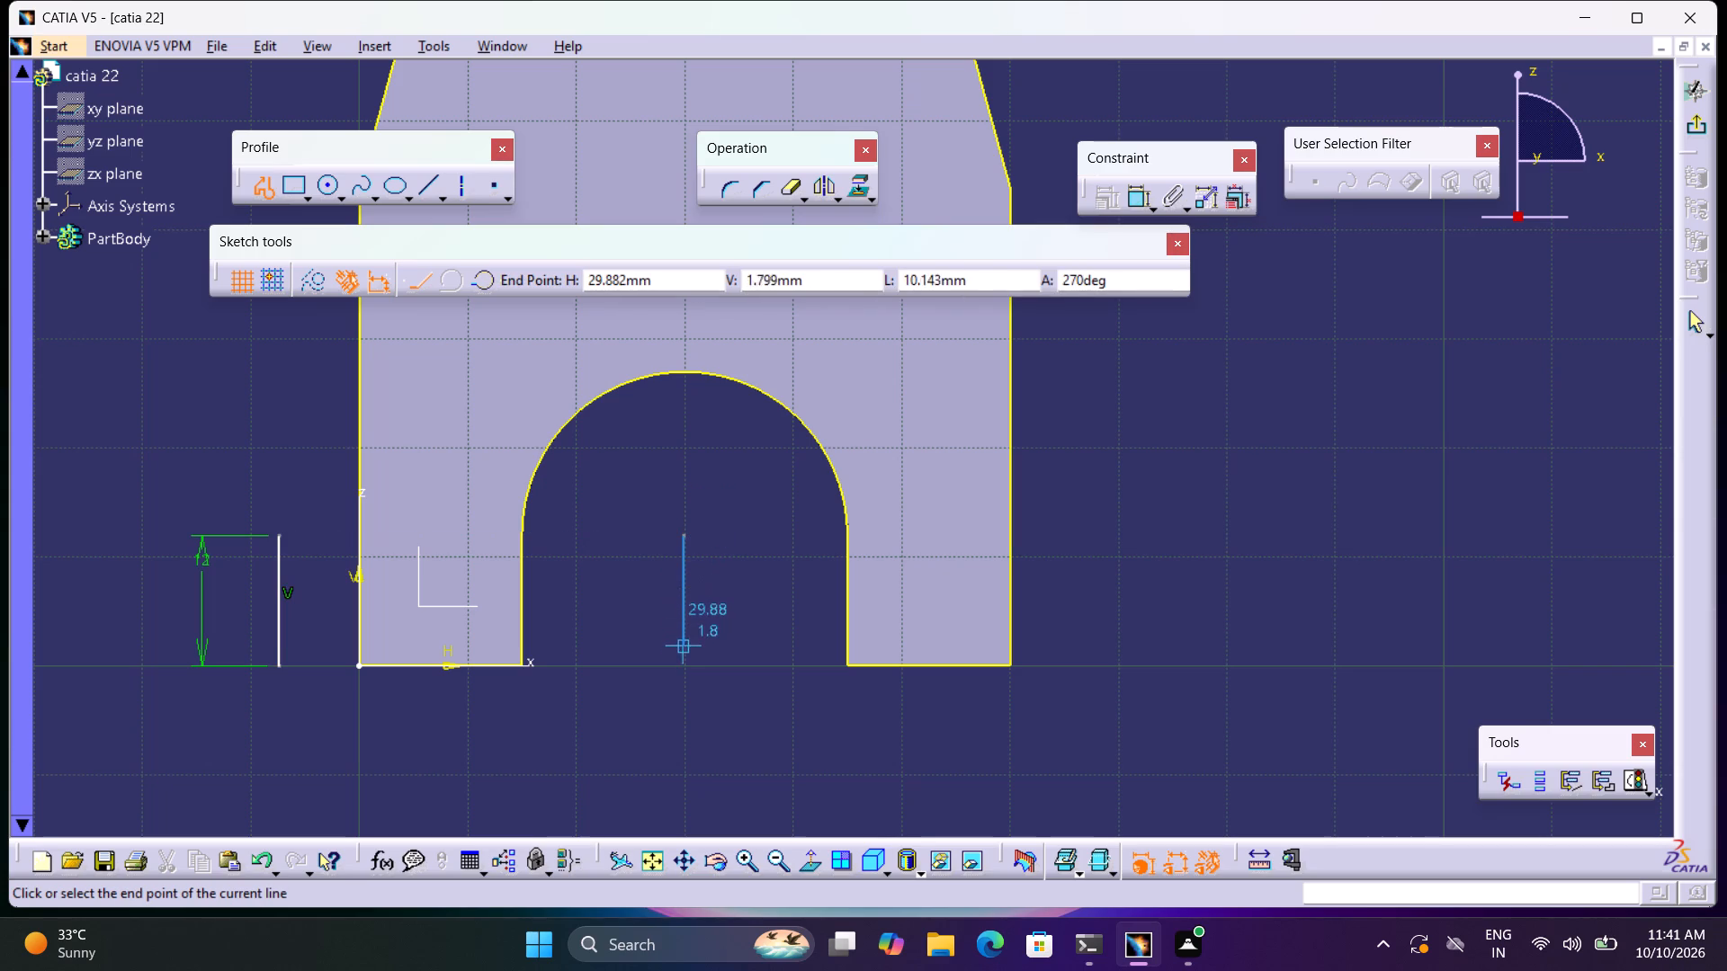
pyautogui.click(684, 664)
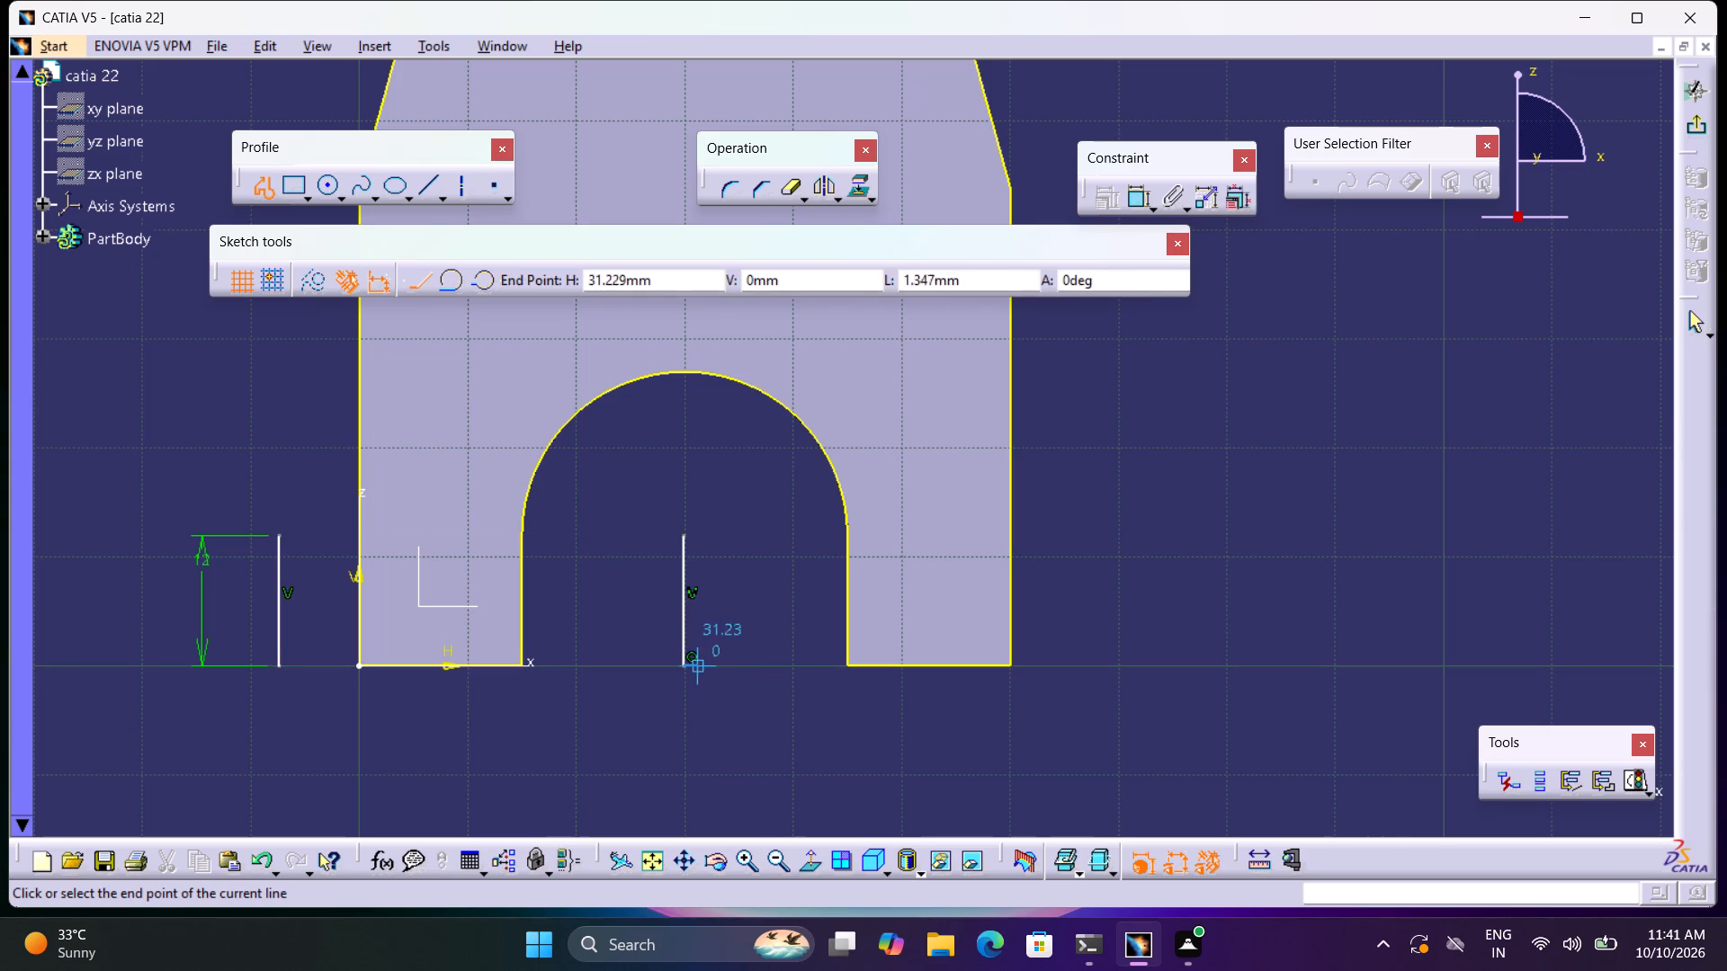
pyautogui.click(739, 667)
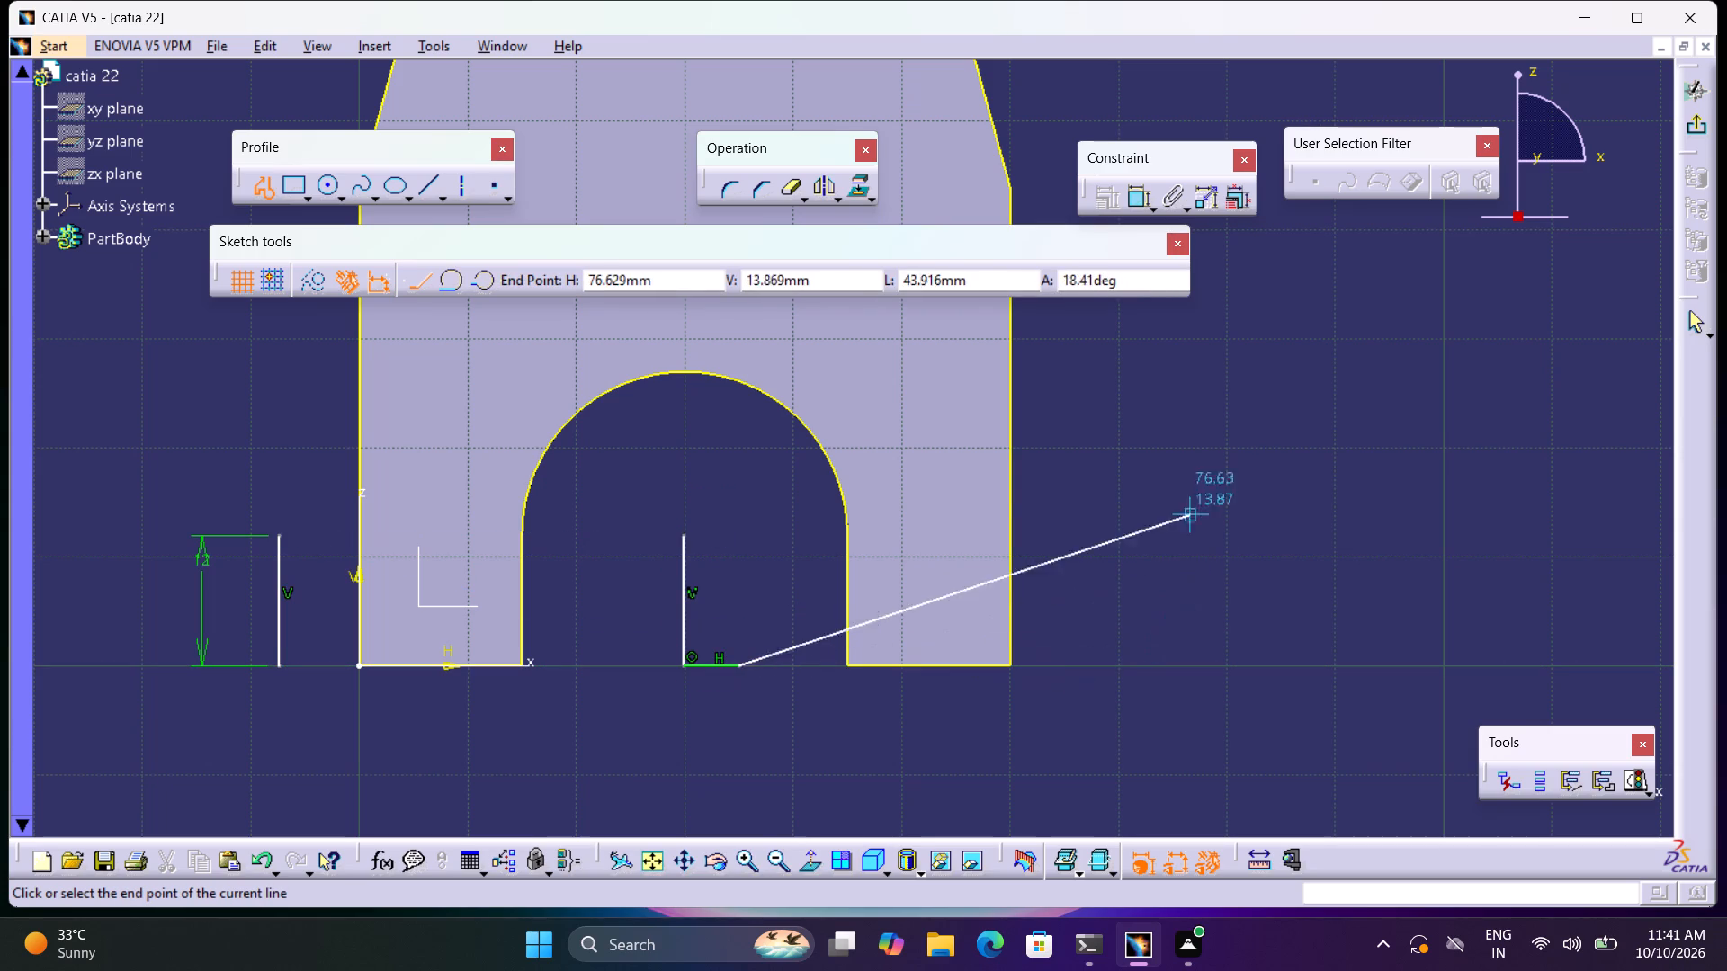
pyautogui.press('Escape')
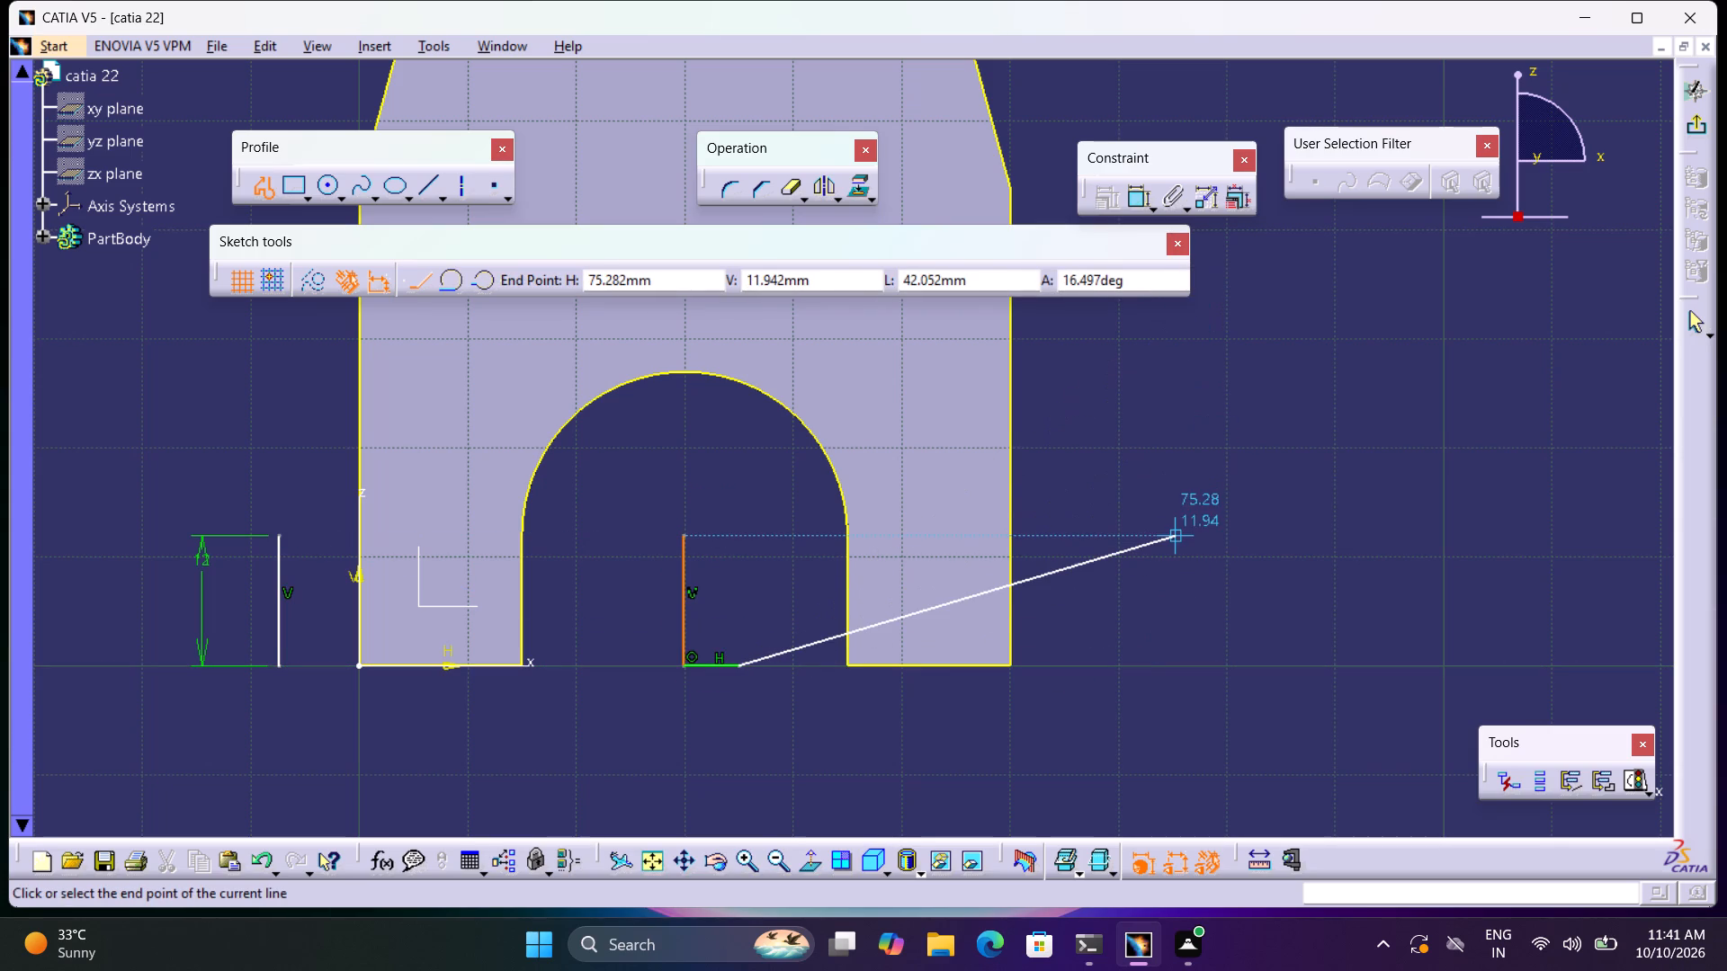
pyautogui.press('Escape')
pyautogui.press('Escape')
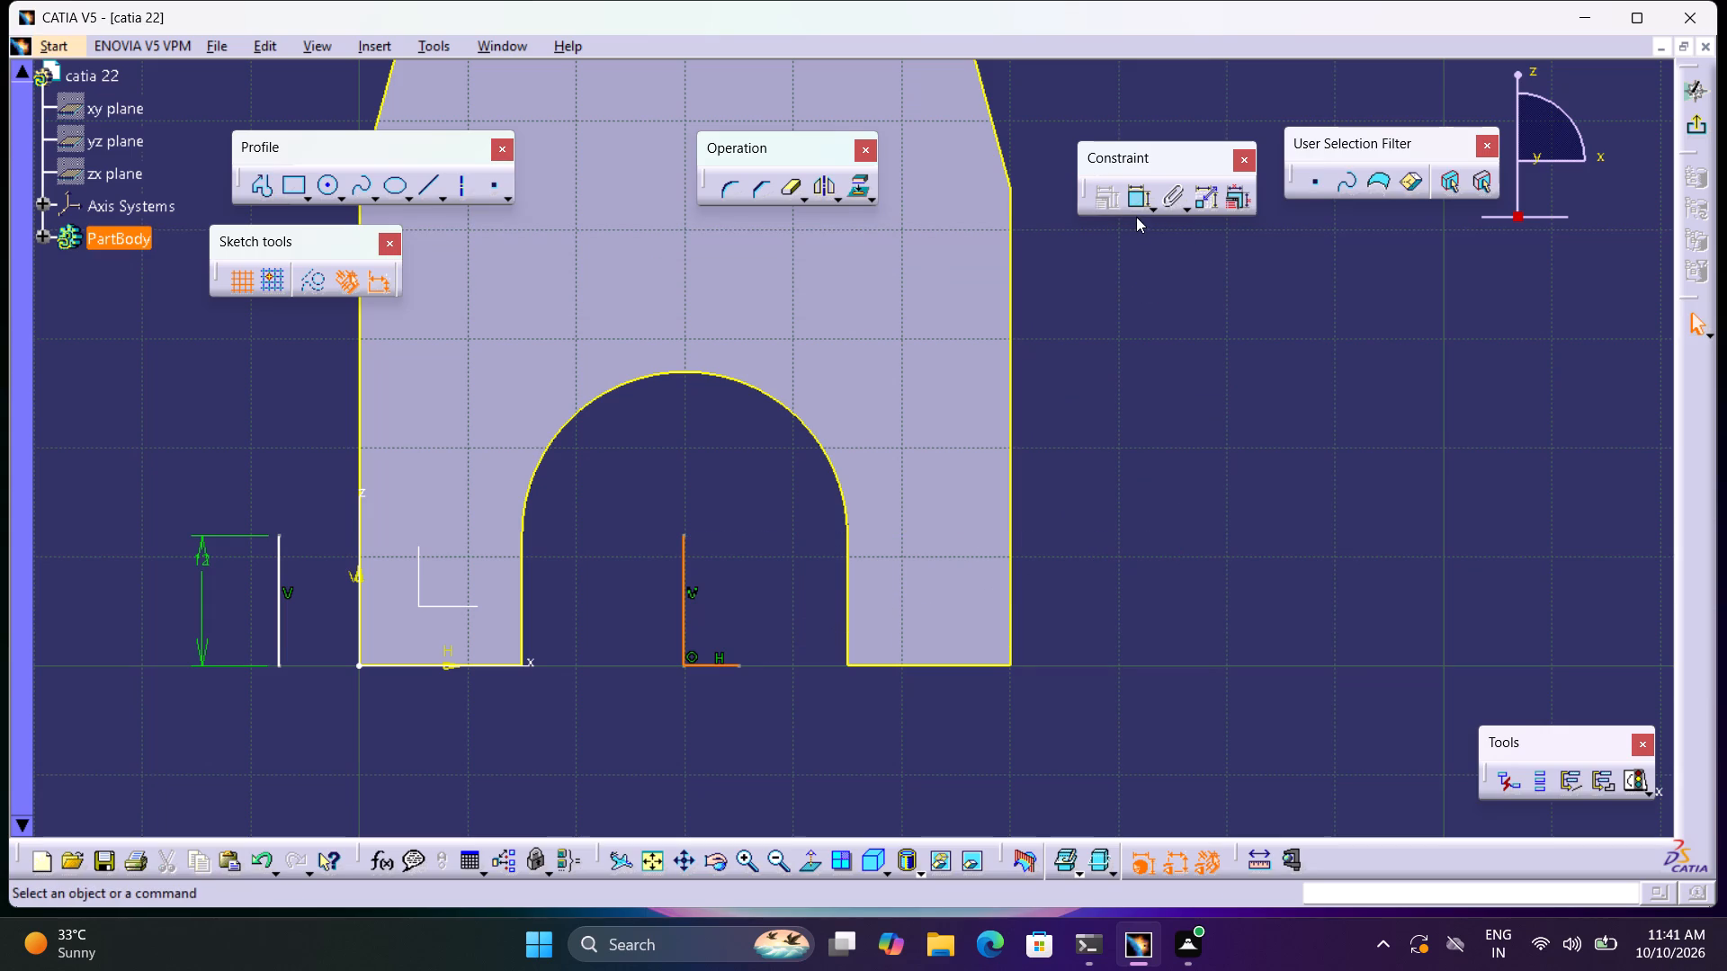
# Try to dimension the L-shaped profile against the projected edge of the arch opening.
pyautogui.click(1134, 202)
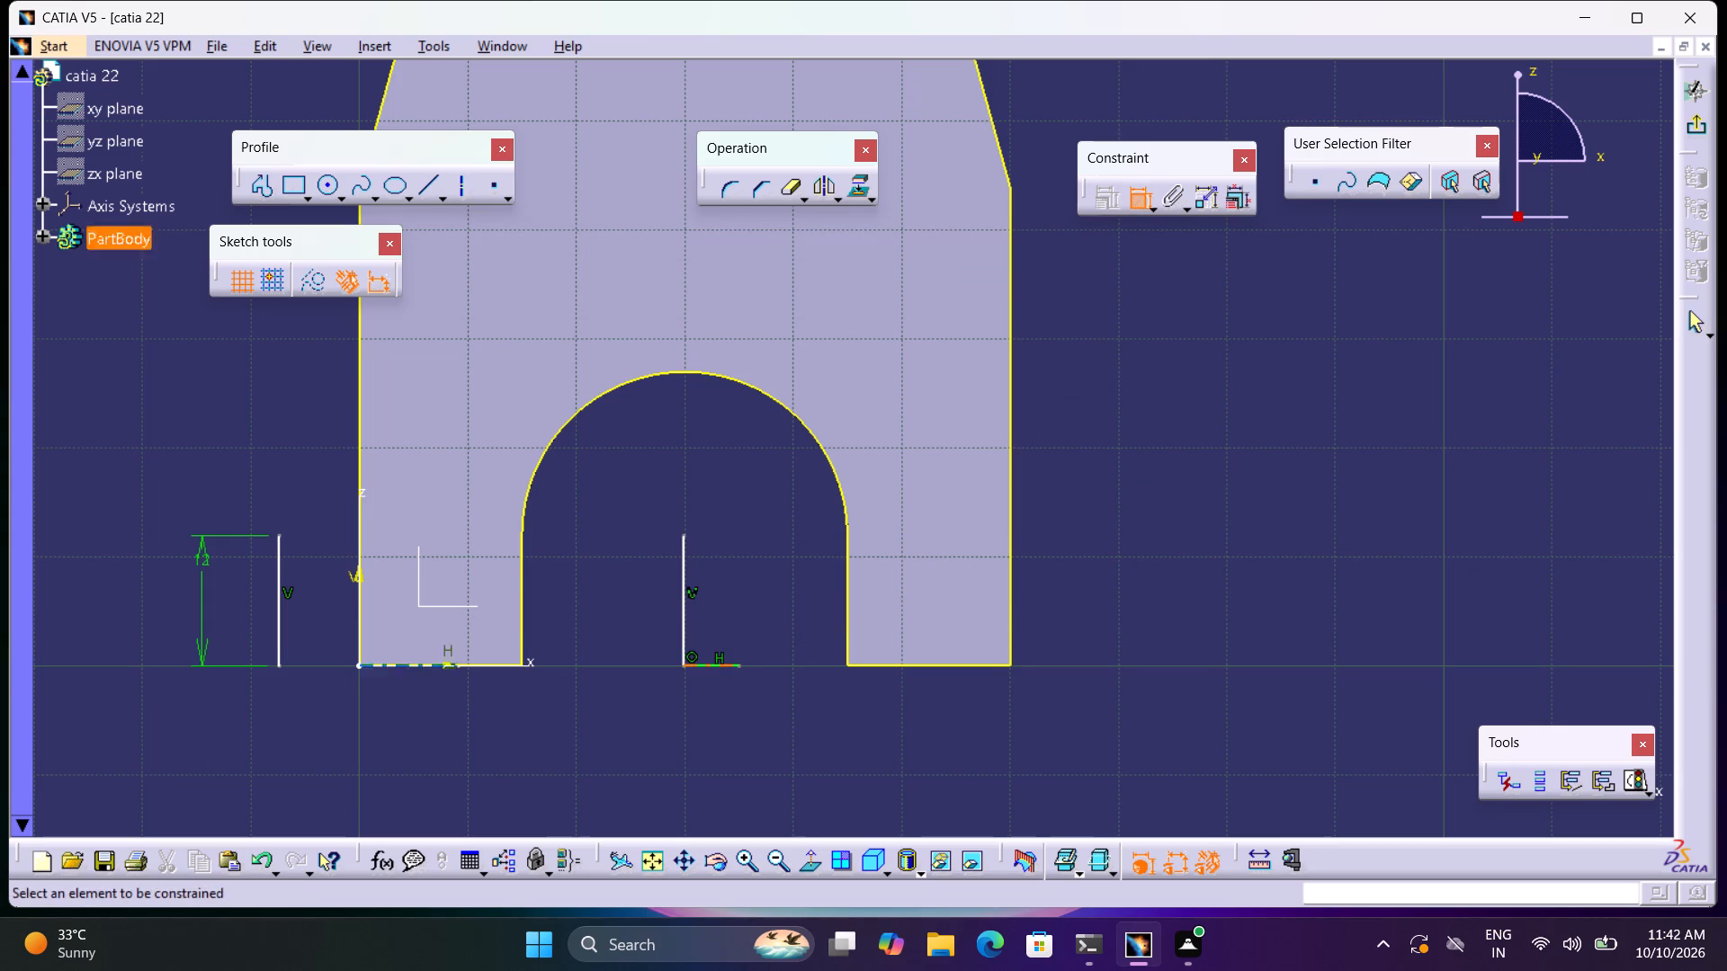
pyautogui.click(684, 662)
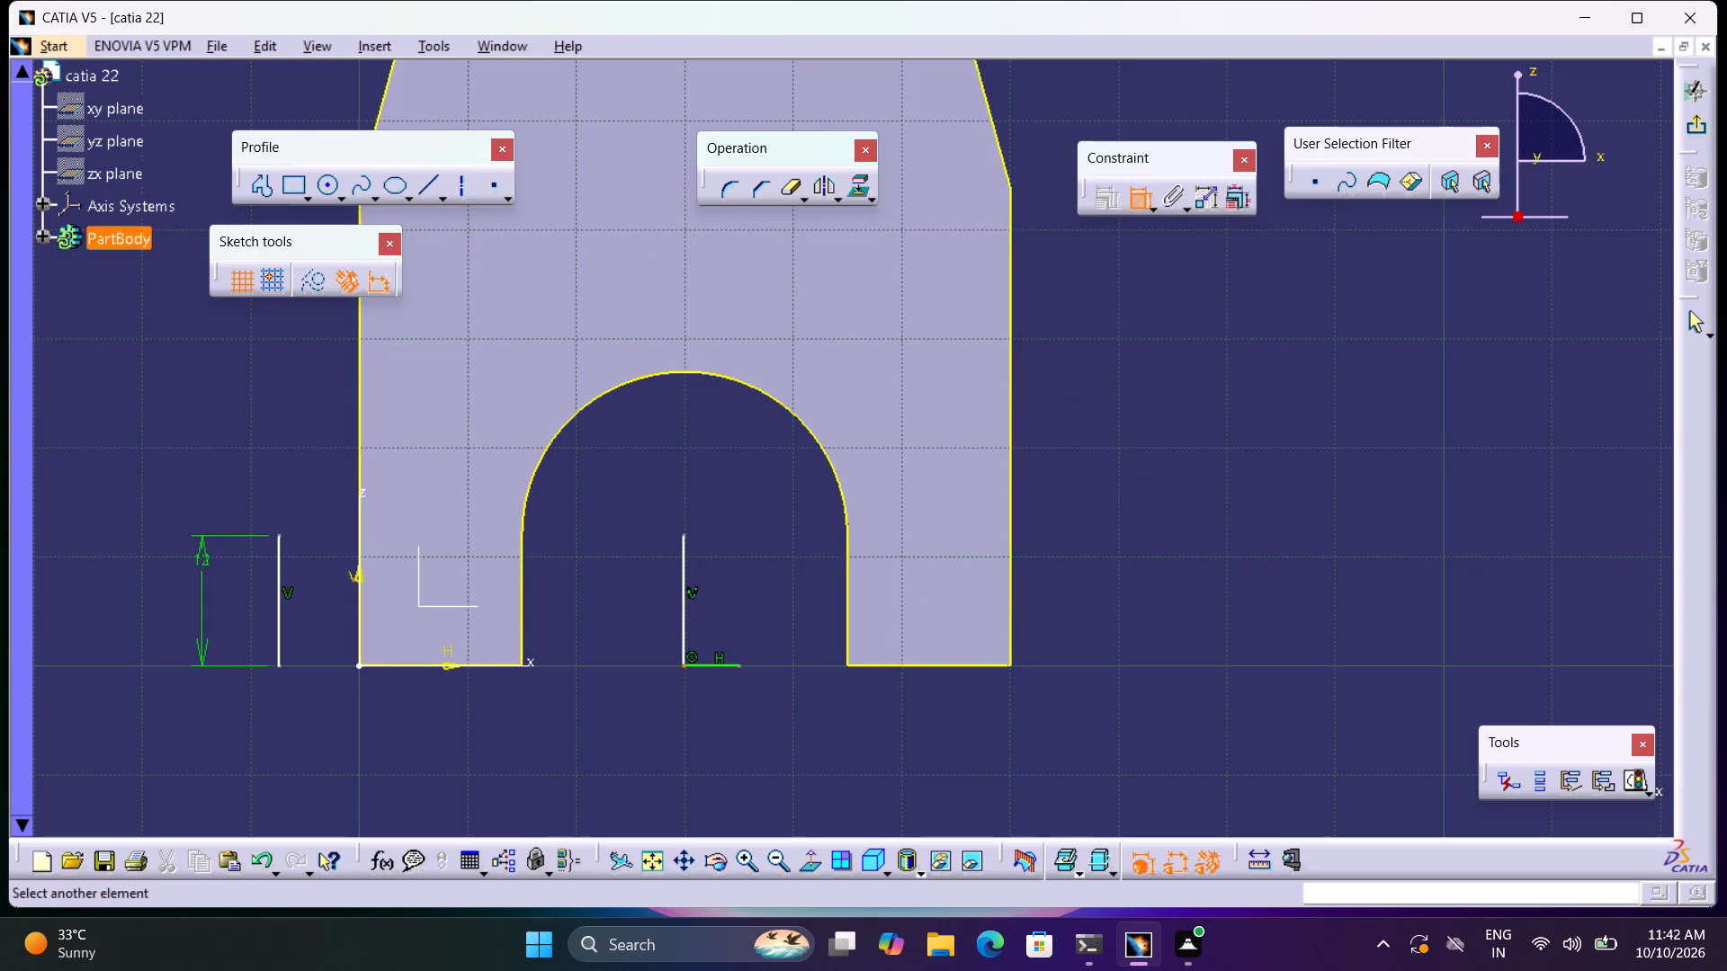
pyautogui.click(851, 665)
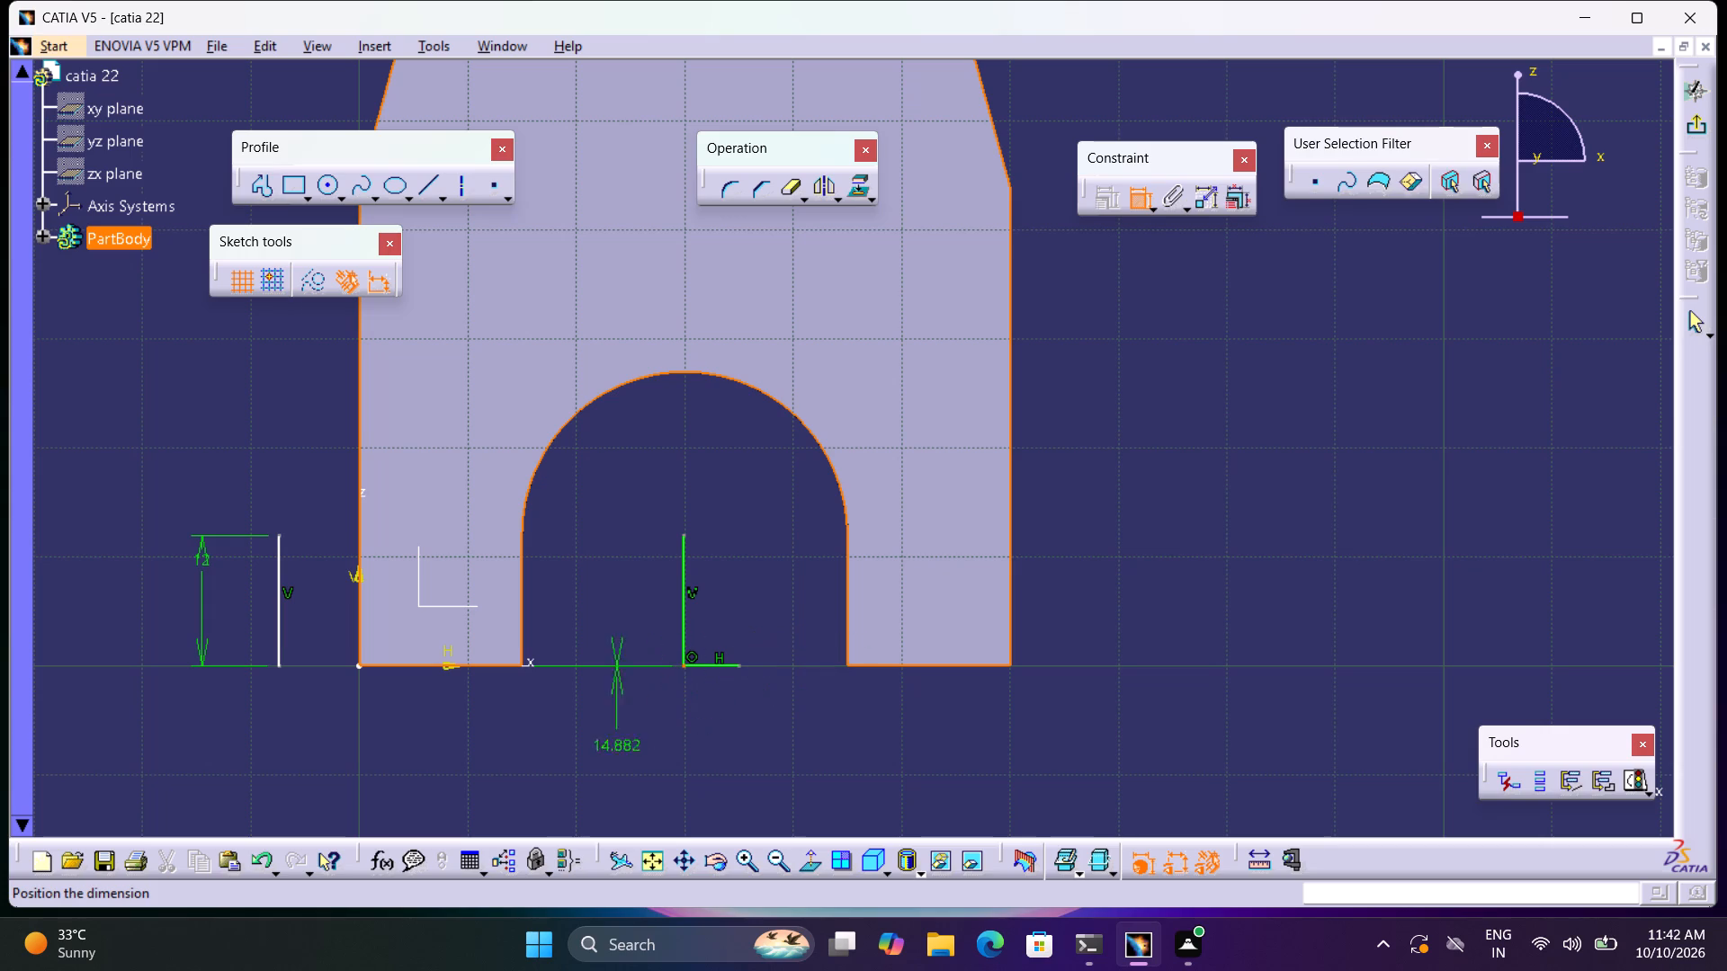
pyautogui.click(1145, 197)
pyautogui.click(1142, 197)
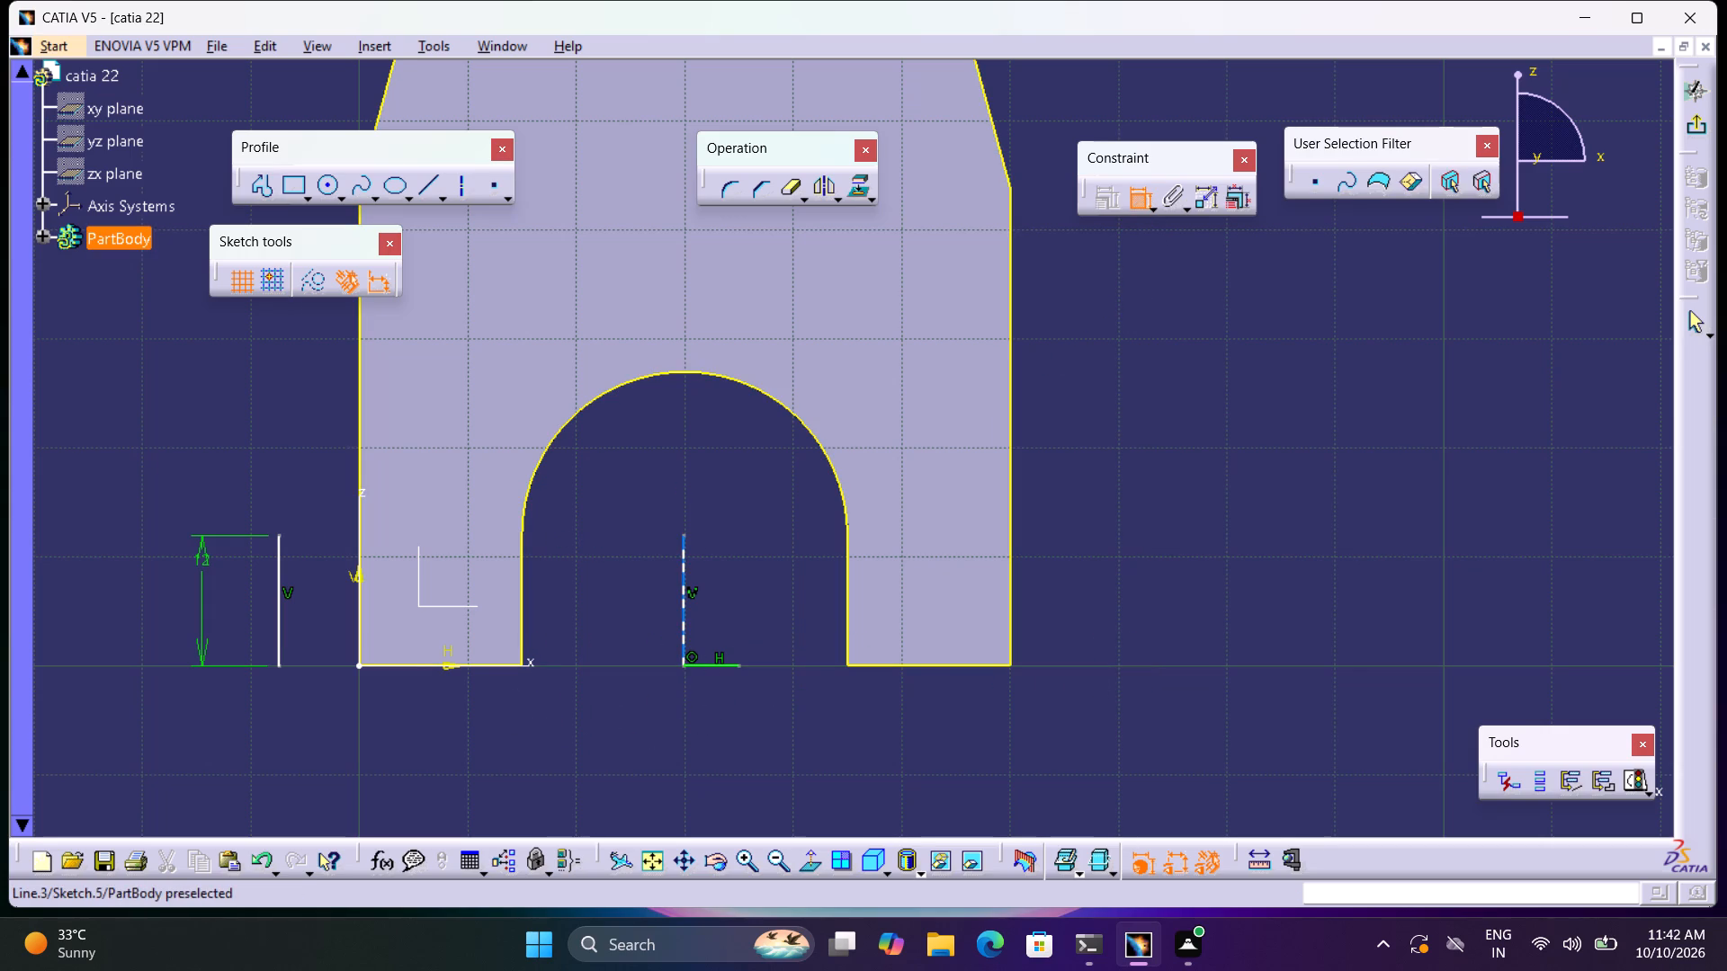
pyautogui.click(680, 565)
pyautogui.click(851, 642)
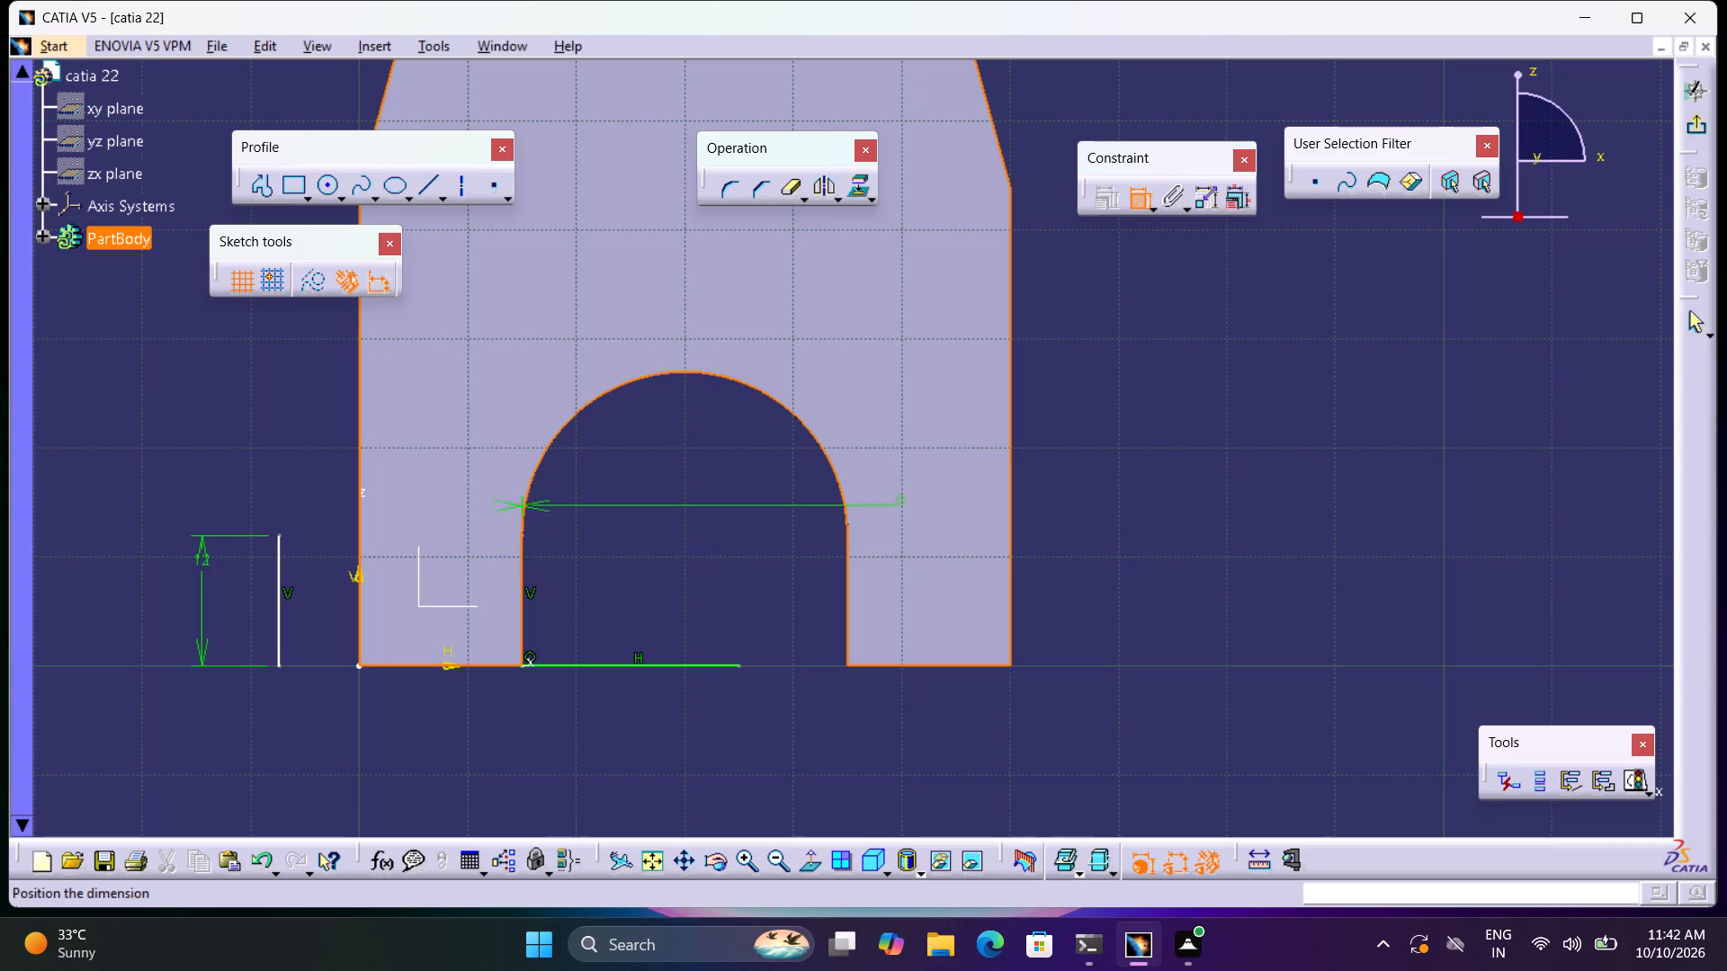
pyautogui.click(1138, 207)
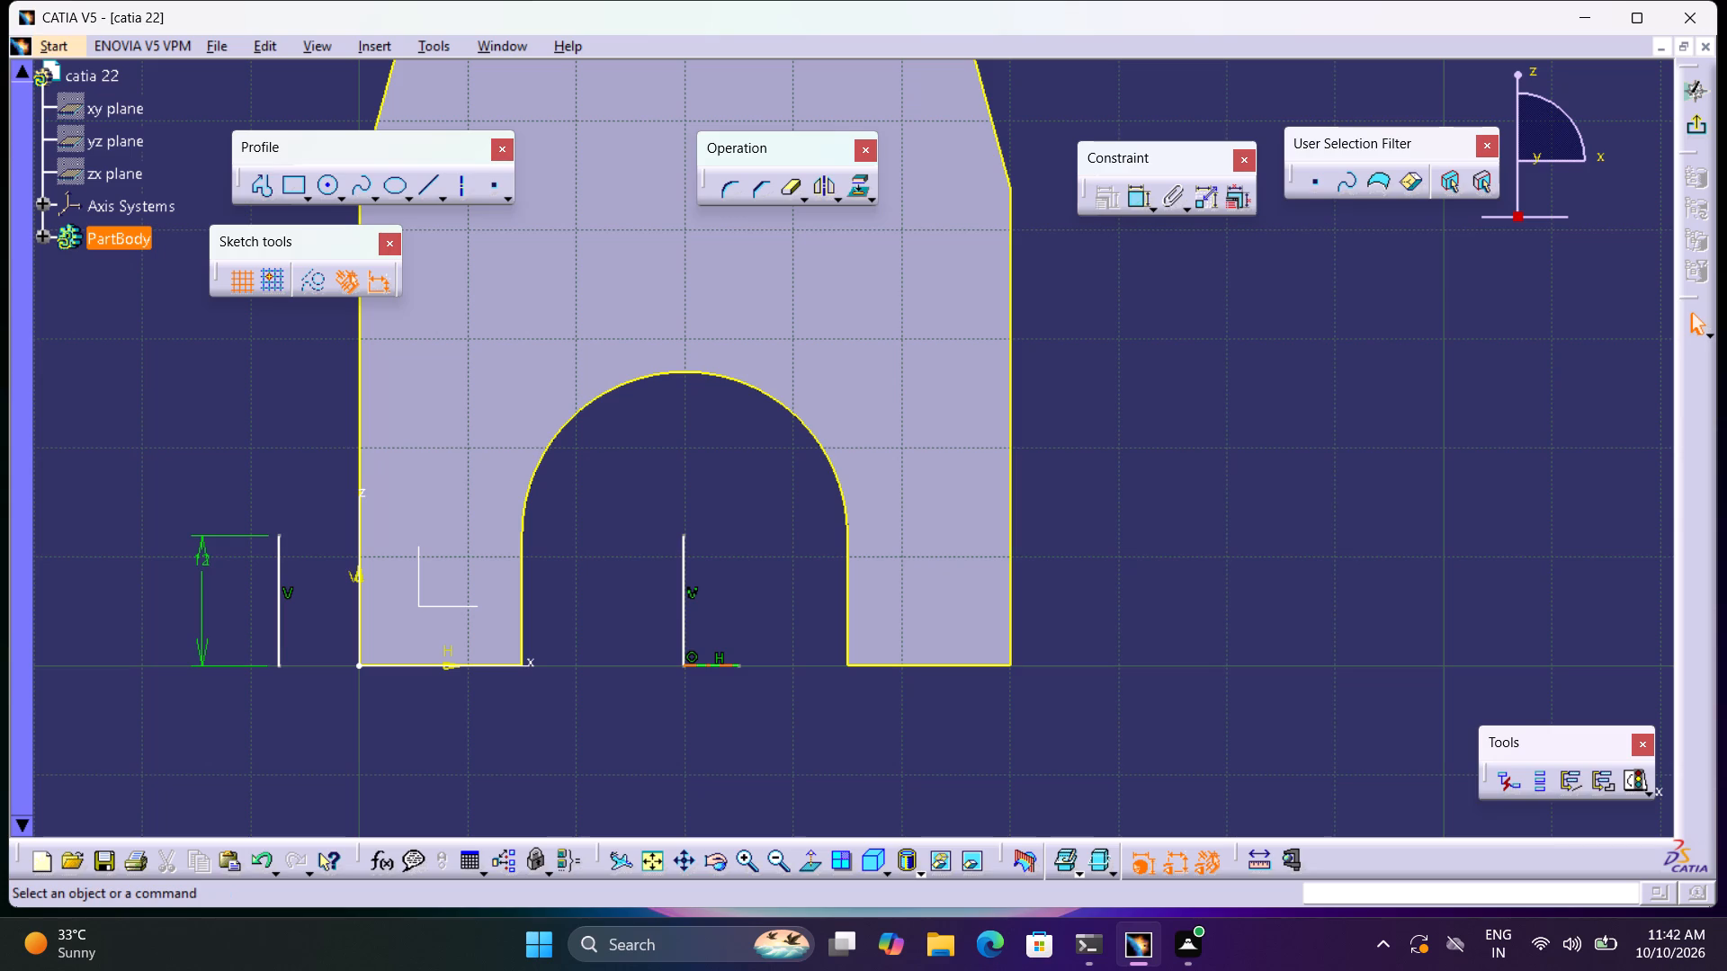
# Delete the coincidence constraint tying the corner of the L-shaped profile to the horizontal axis.
pyautogui.moveTo(707, 668); pyautogui.dragTo(702, 639)
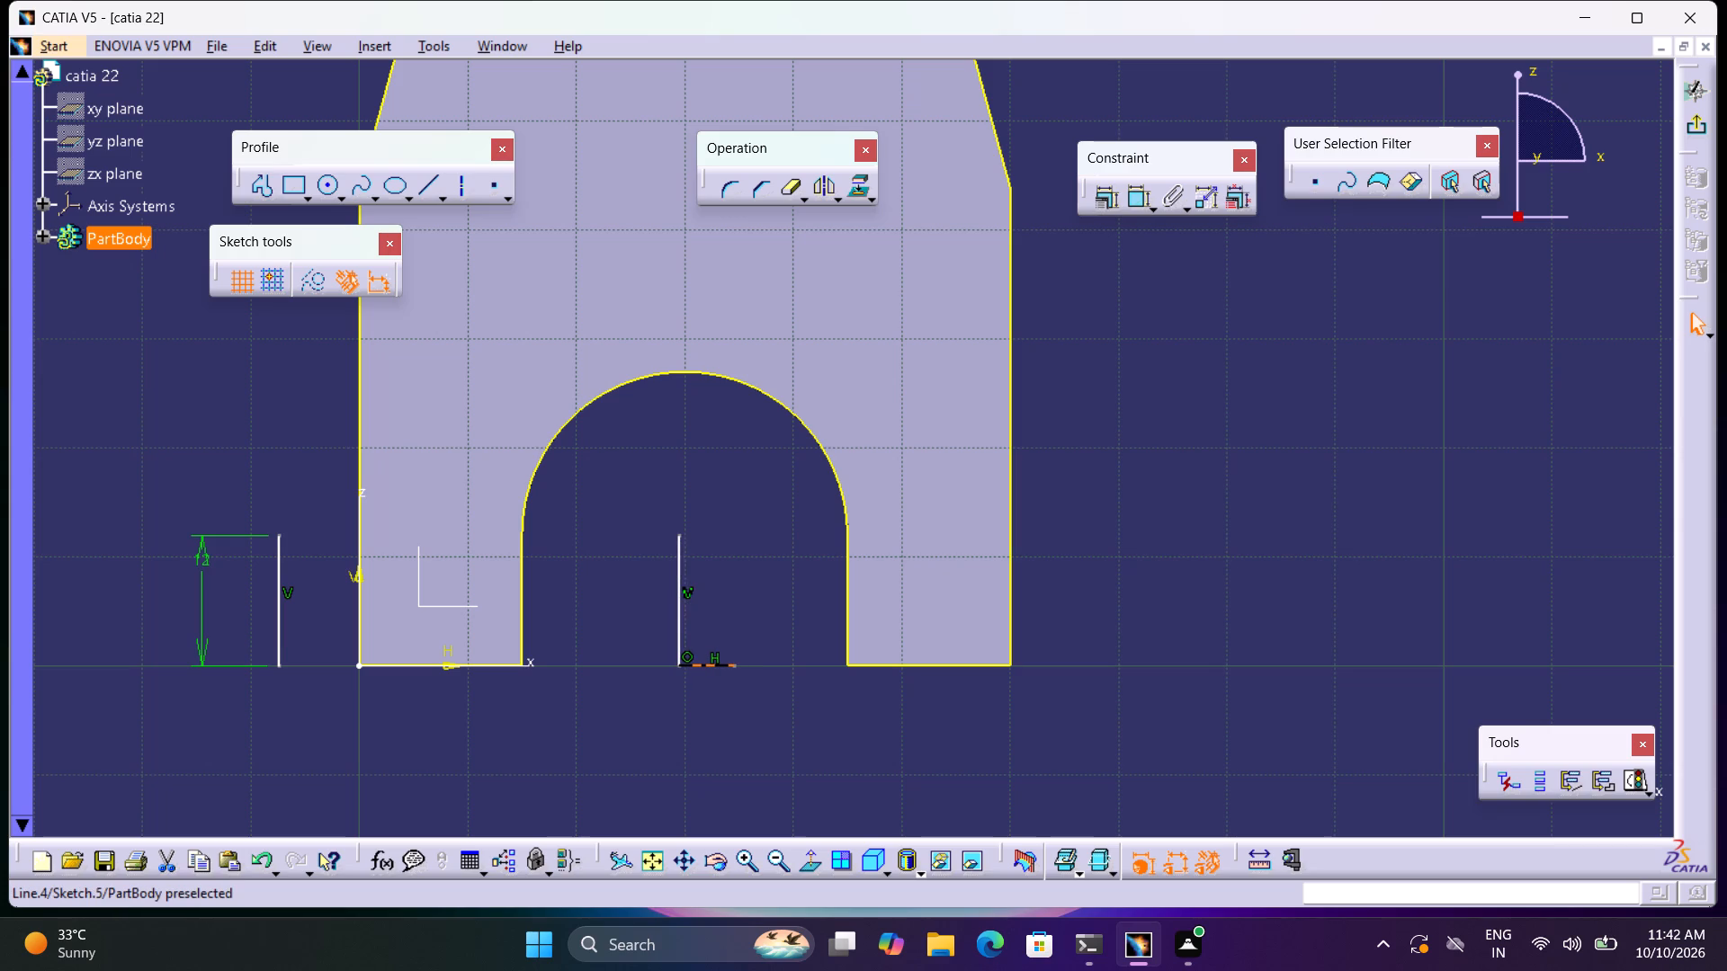
pyautogui.moveTo(702, 639); pyautogui.dragTo(711, 637)
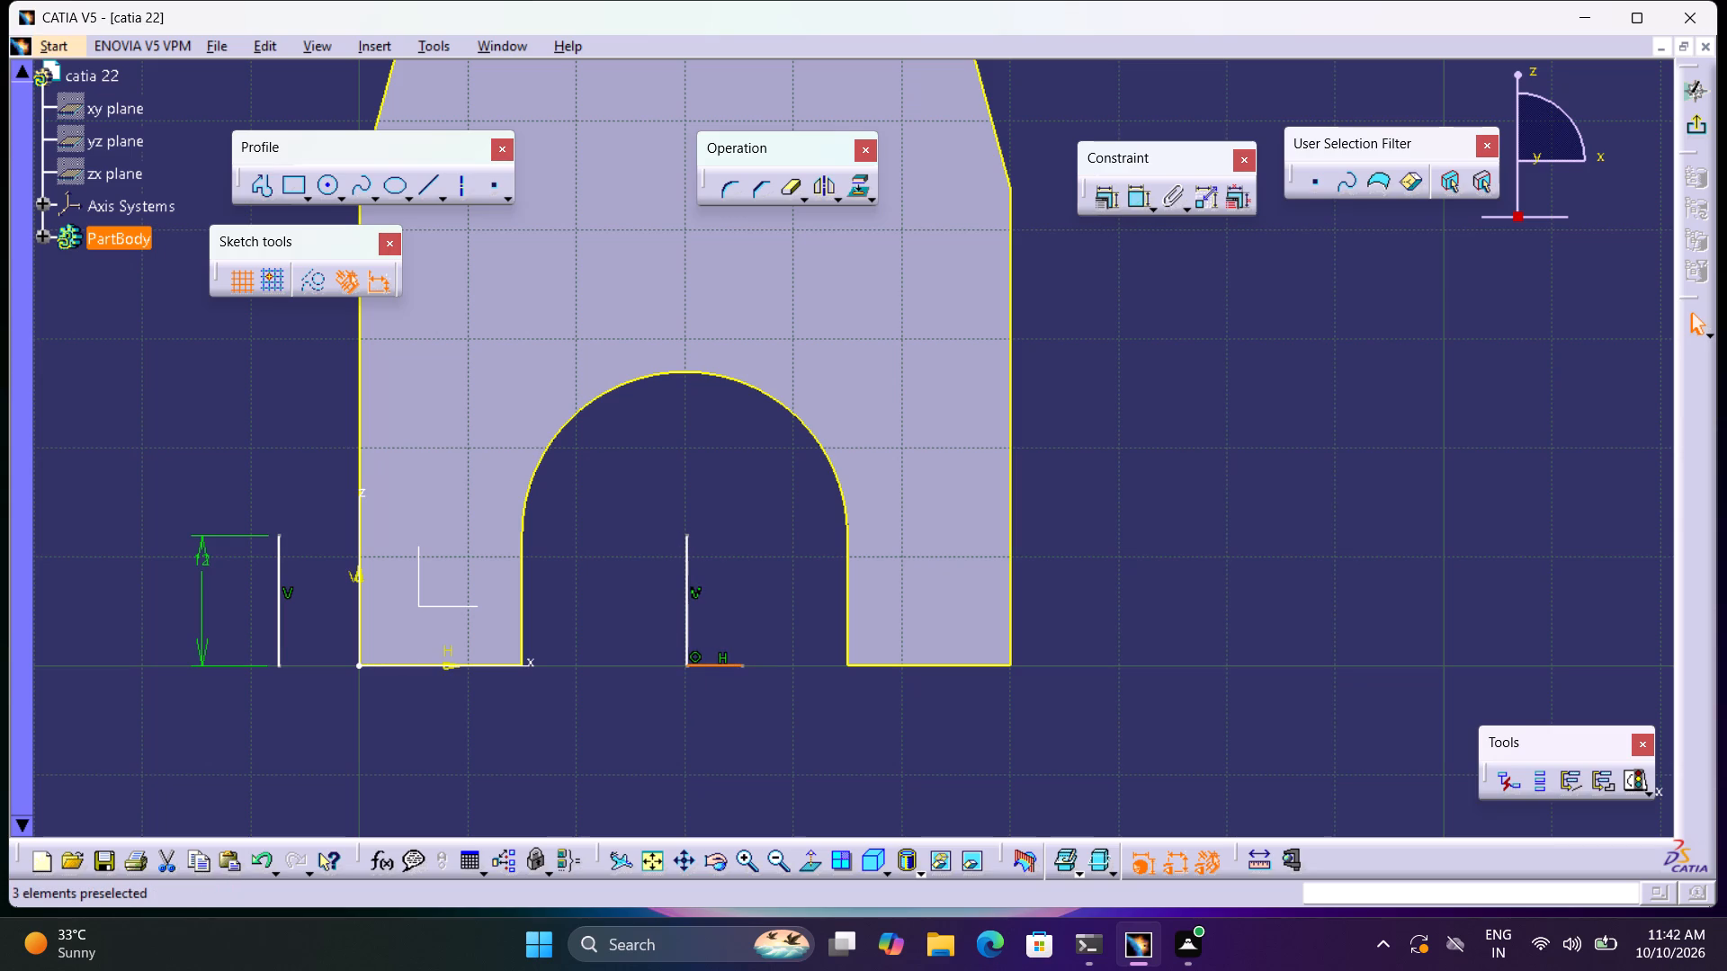
pyautogui.click(698, 652)
pyautogui.press('Delete')
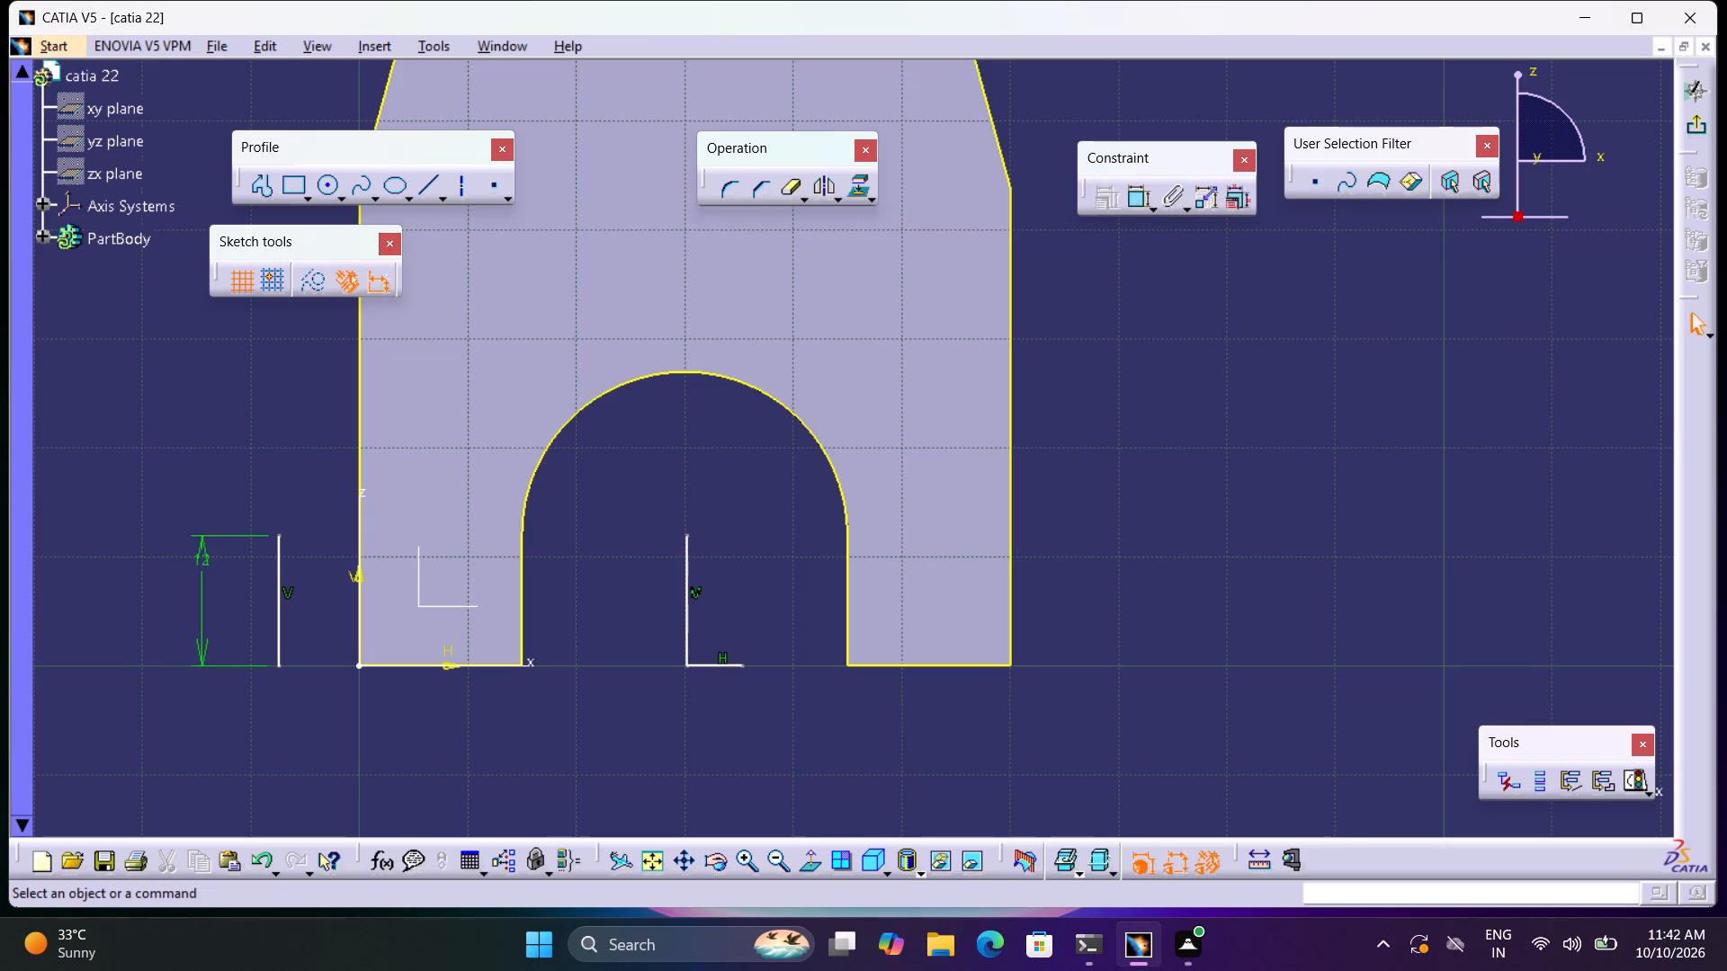
# Move the two connected lines up off the axis inside the arch opening, with their corner at about H 30, V 11.
pyautogui.moveTo(706, 664); pyautogui.dragTo(720, 484)
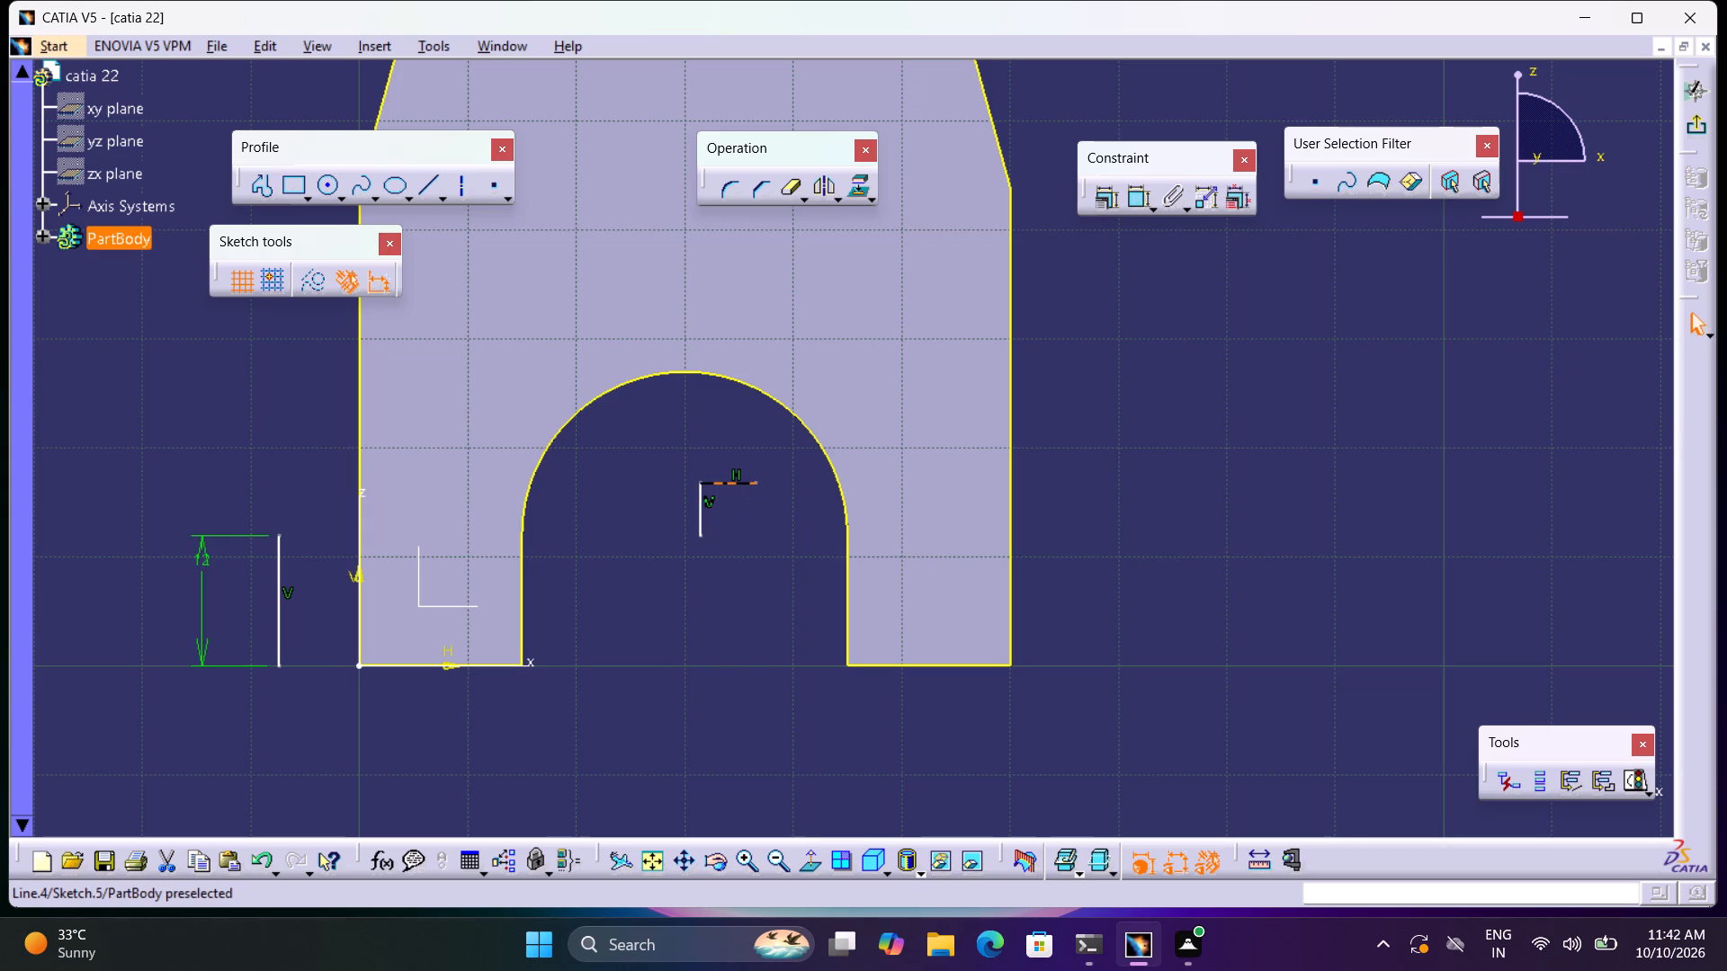
pyautogui.moveTo(702, 517); pyautogui.dragTo(682, 547)
pyautogui.moveTo(682, 547); pyautogui.dragTo(685, 581)
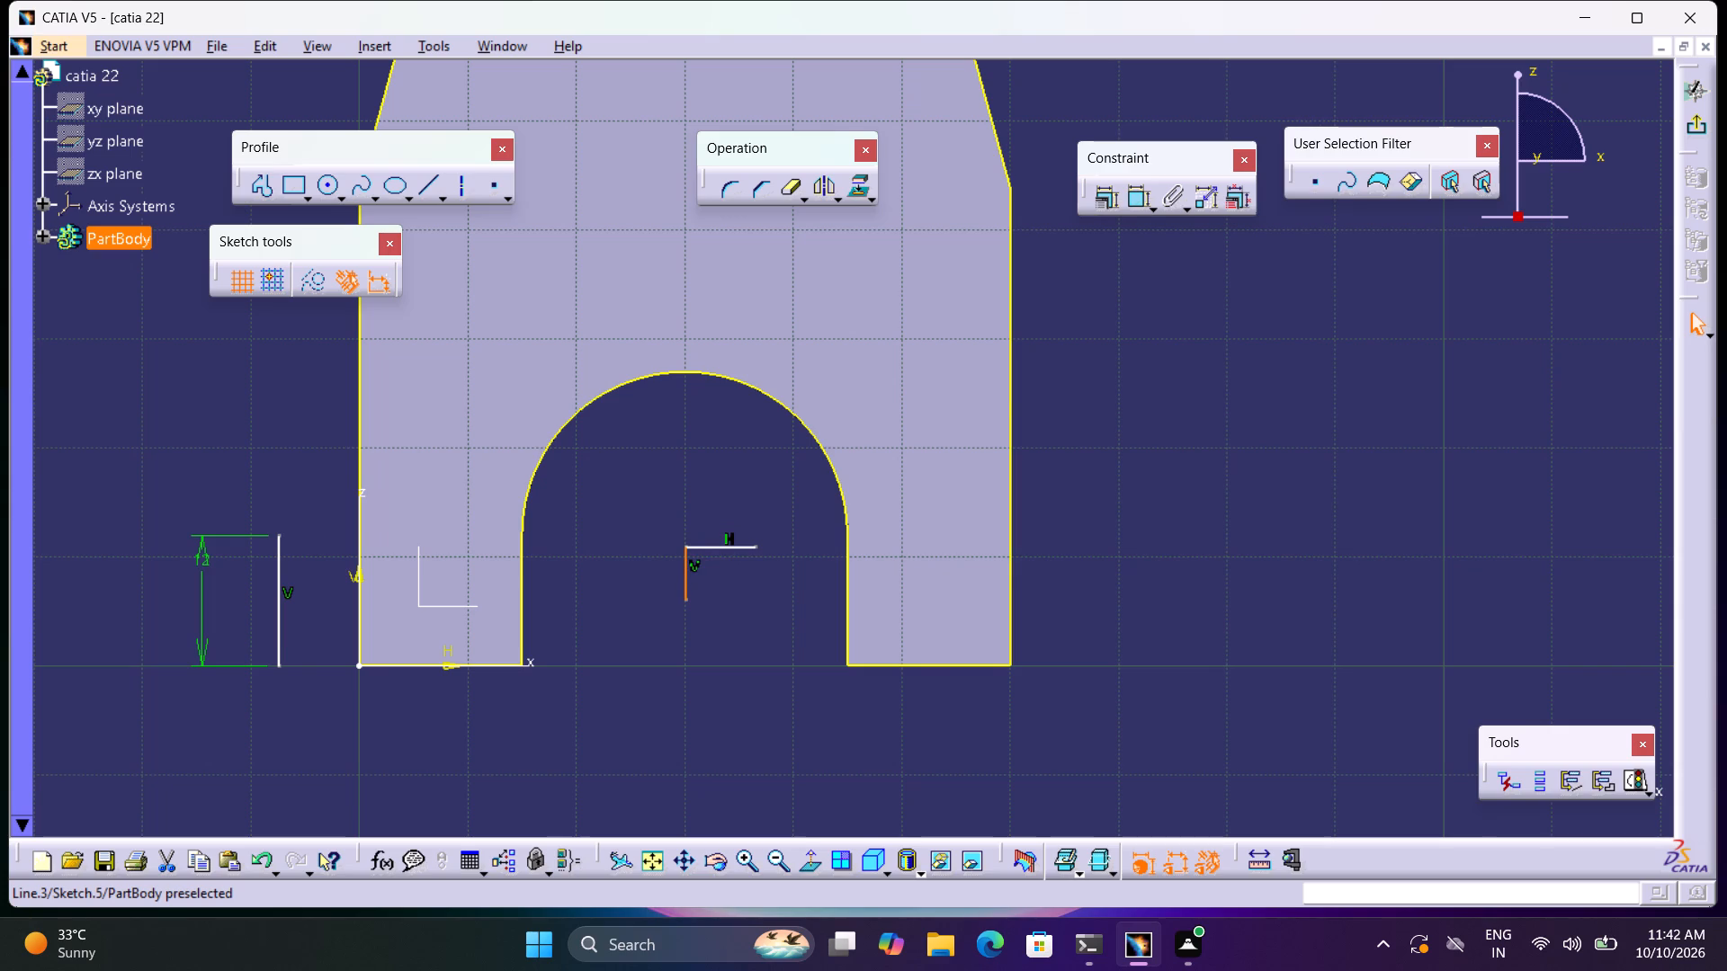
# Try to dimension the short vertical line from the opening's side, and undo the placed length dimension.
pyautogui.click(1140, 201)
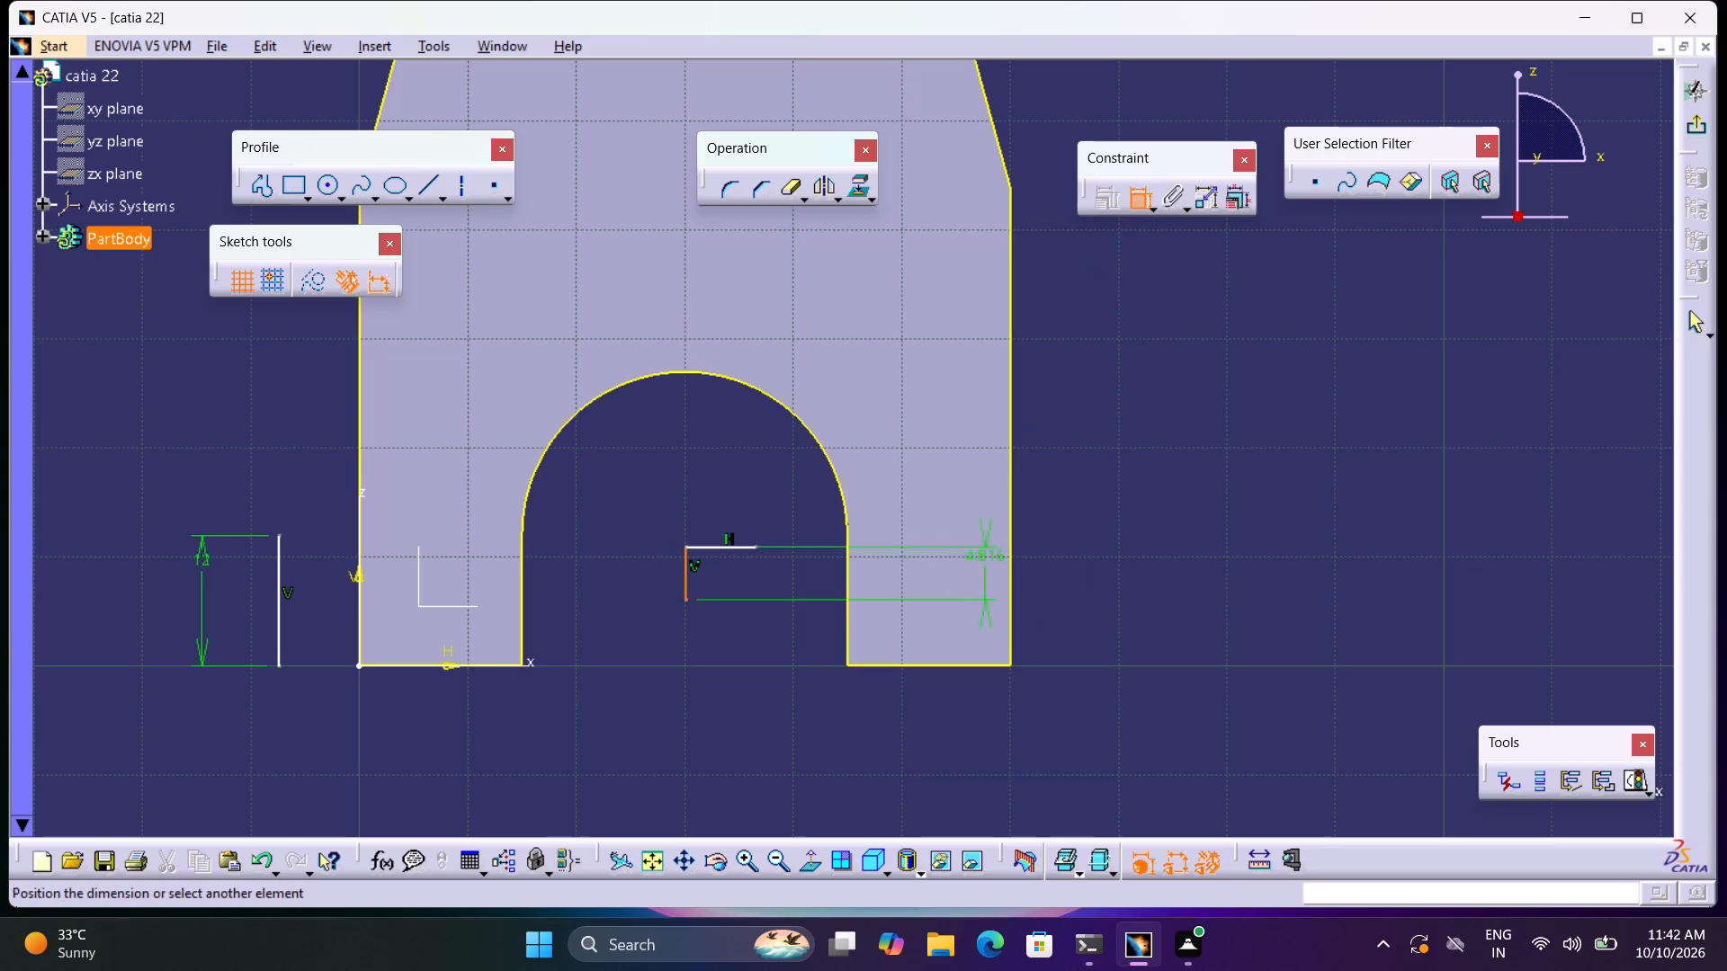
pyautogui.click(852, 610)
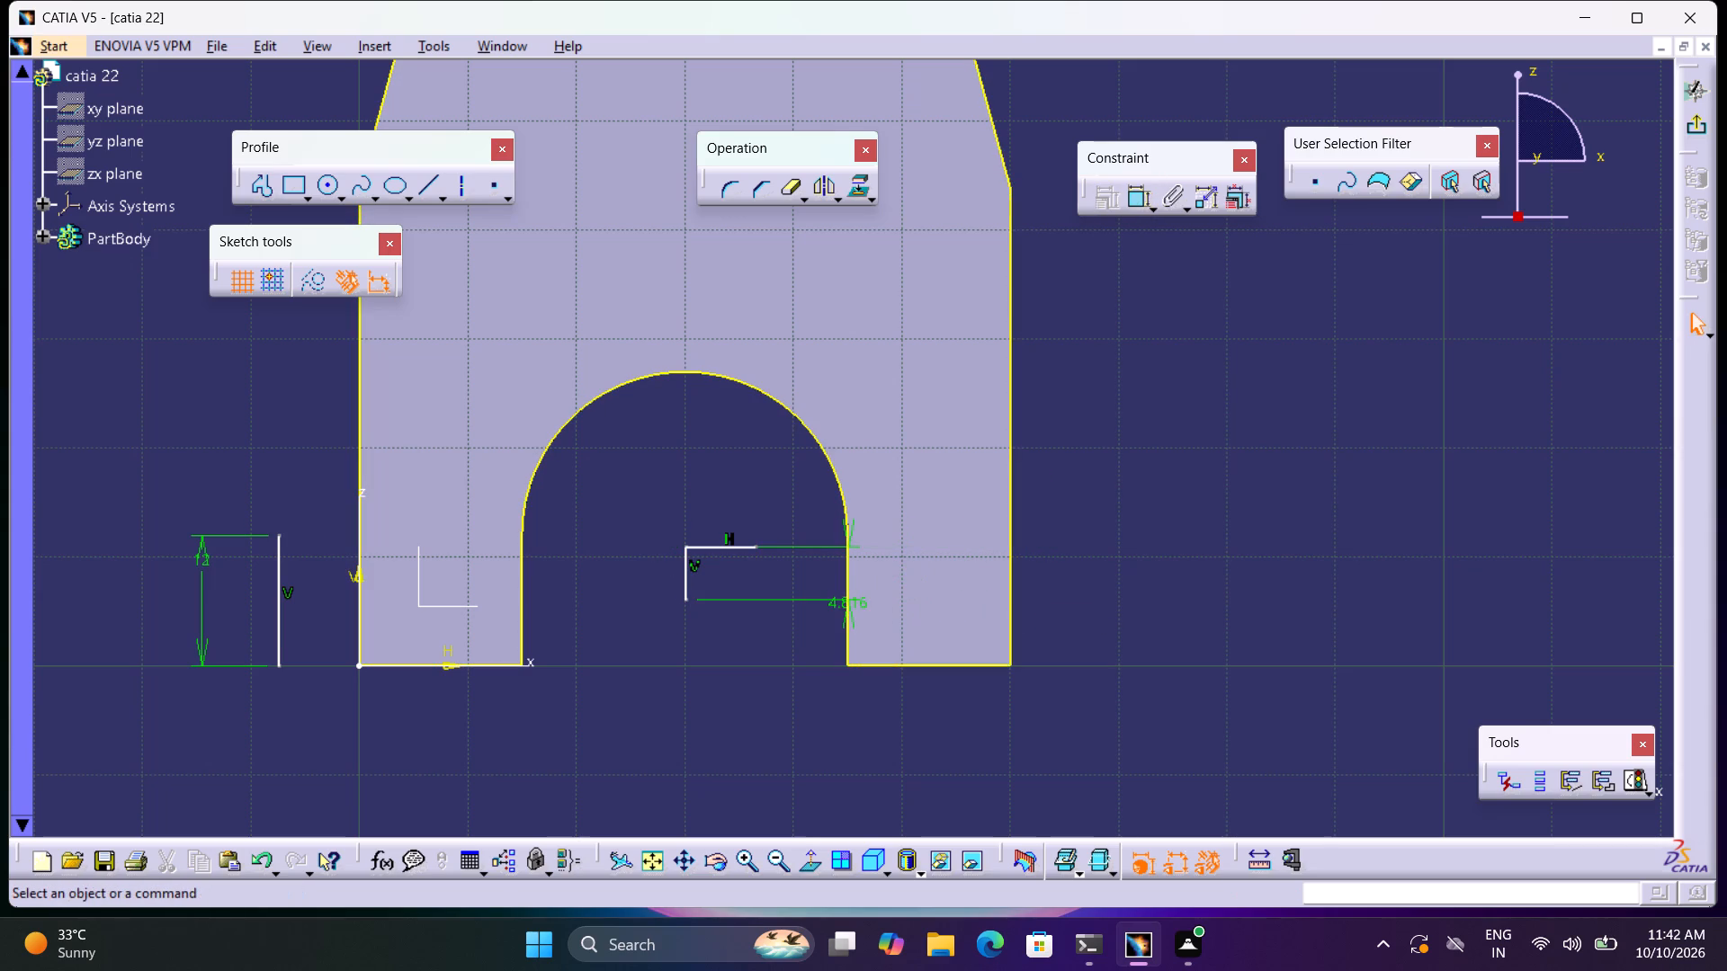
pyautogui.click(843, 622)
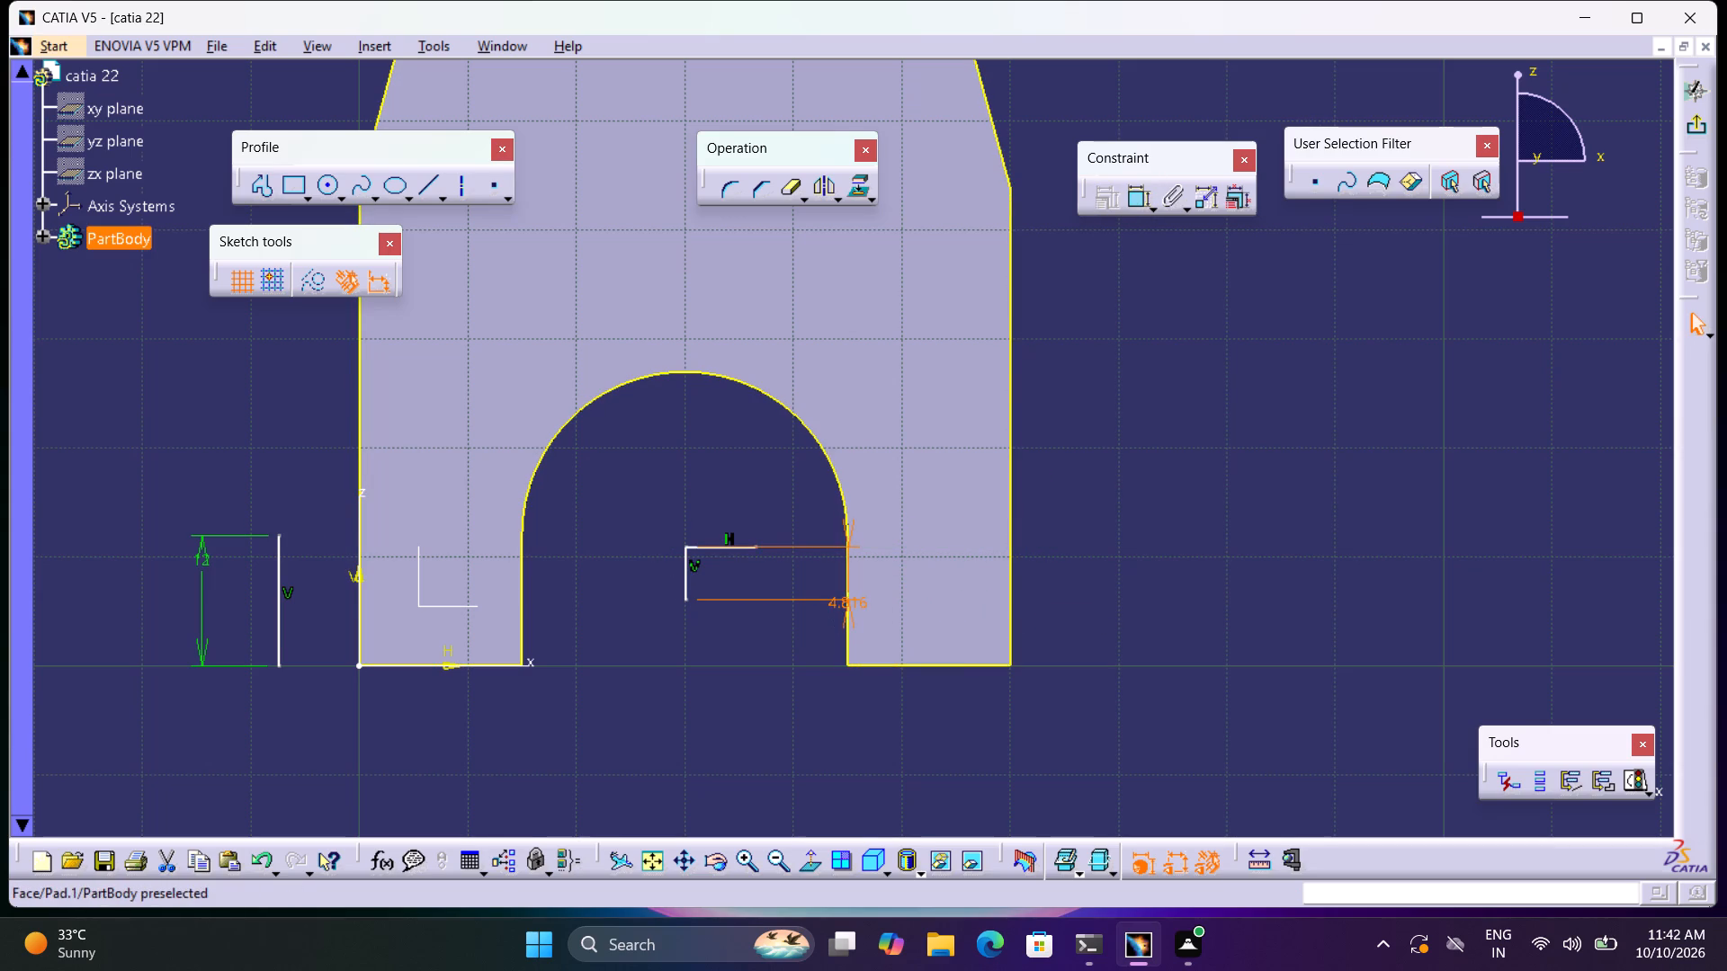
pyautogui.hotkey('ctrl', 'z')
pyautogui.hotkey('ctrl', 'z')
# Dimension the short vertical line from the opening's vertical side at about H 45 and set the offset to 15 mm.
pyautogui.click(1143, 208)
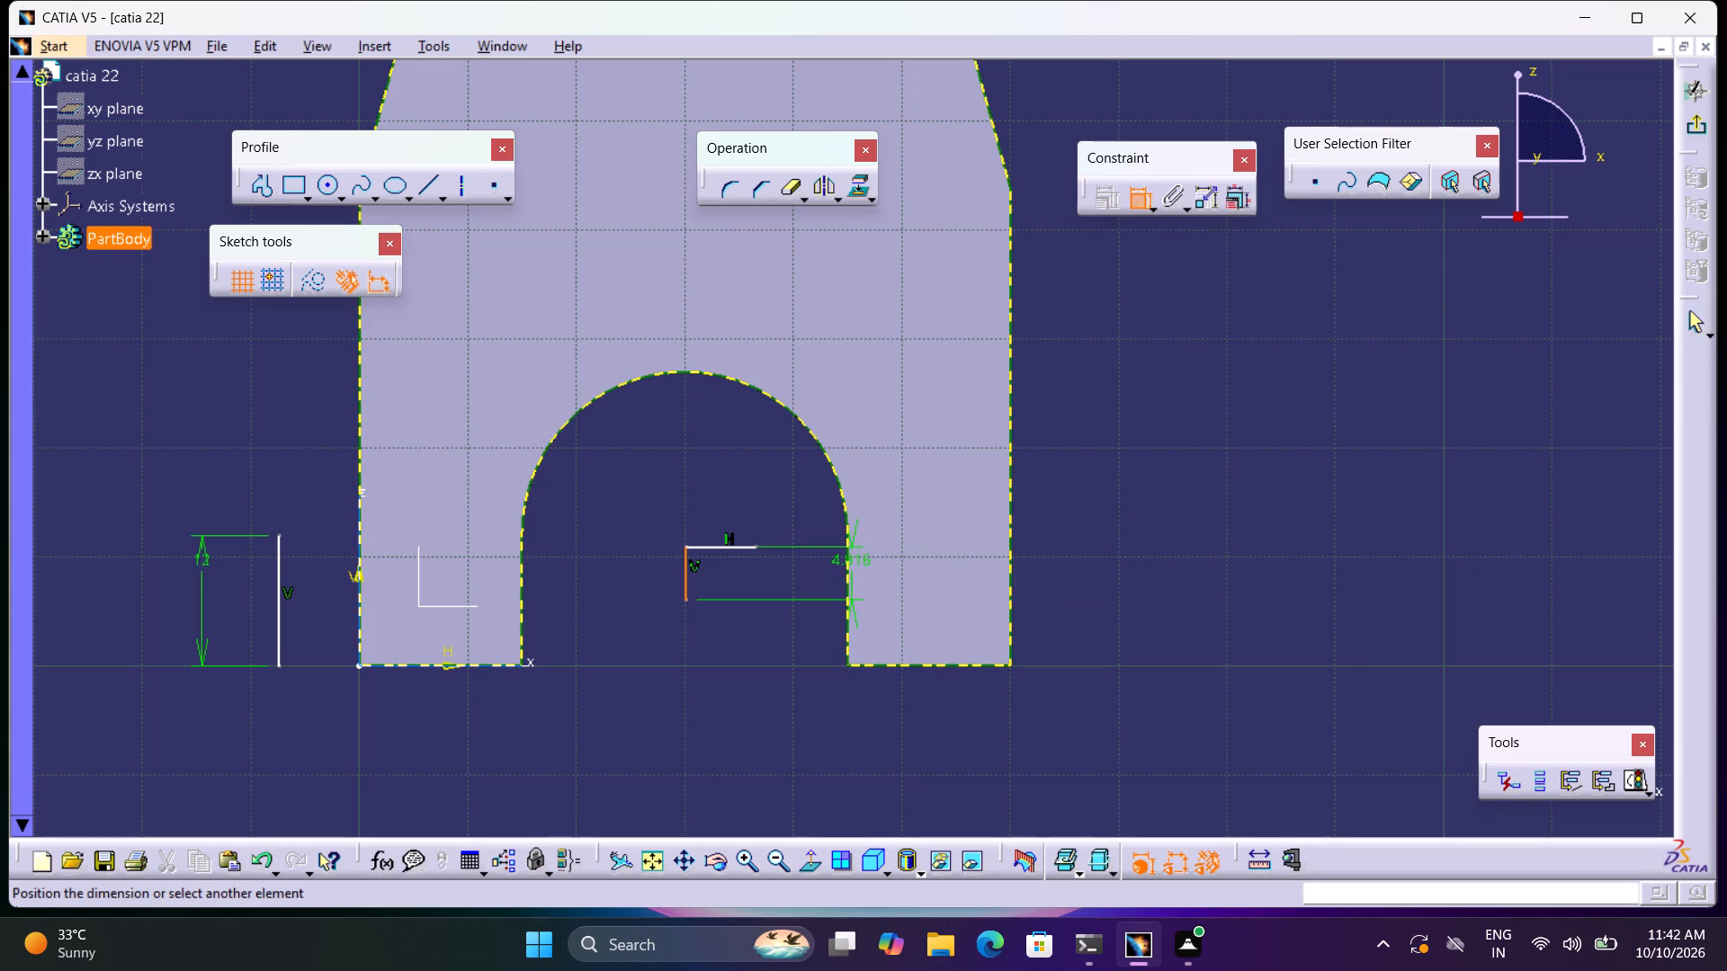
pyautogui.click(849, 572)
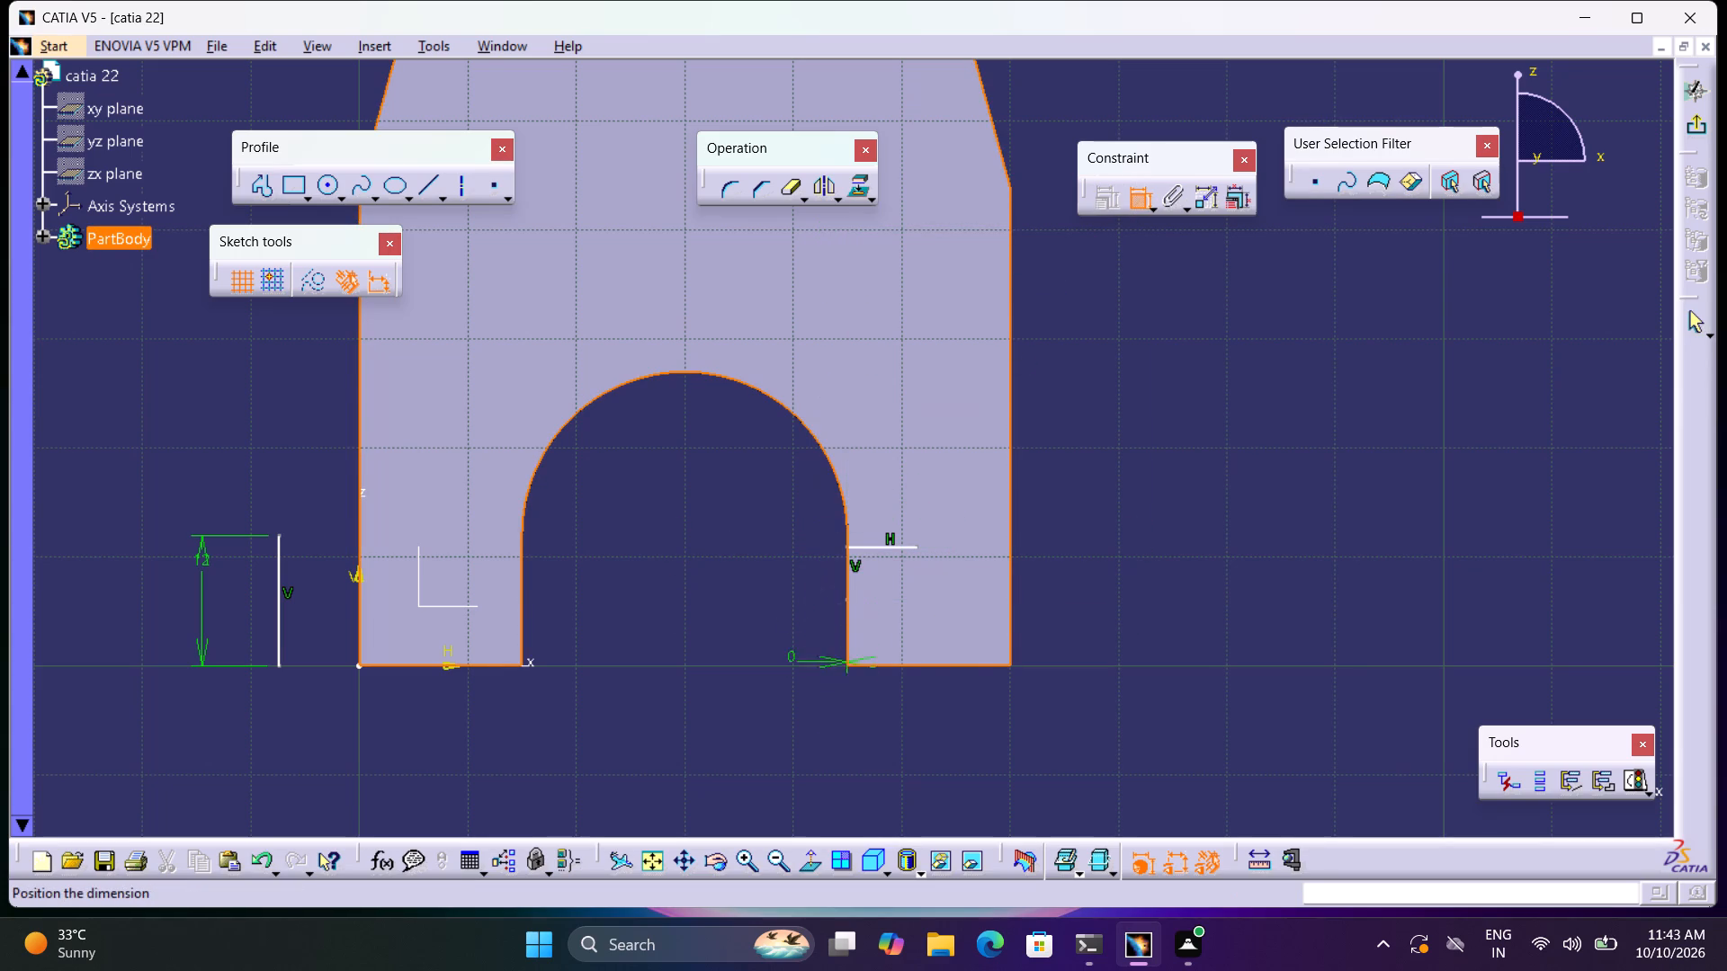
pyautogui.click(831, 715)
pyautogui.doubleClick(837, 716)
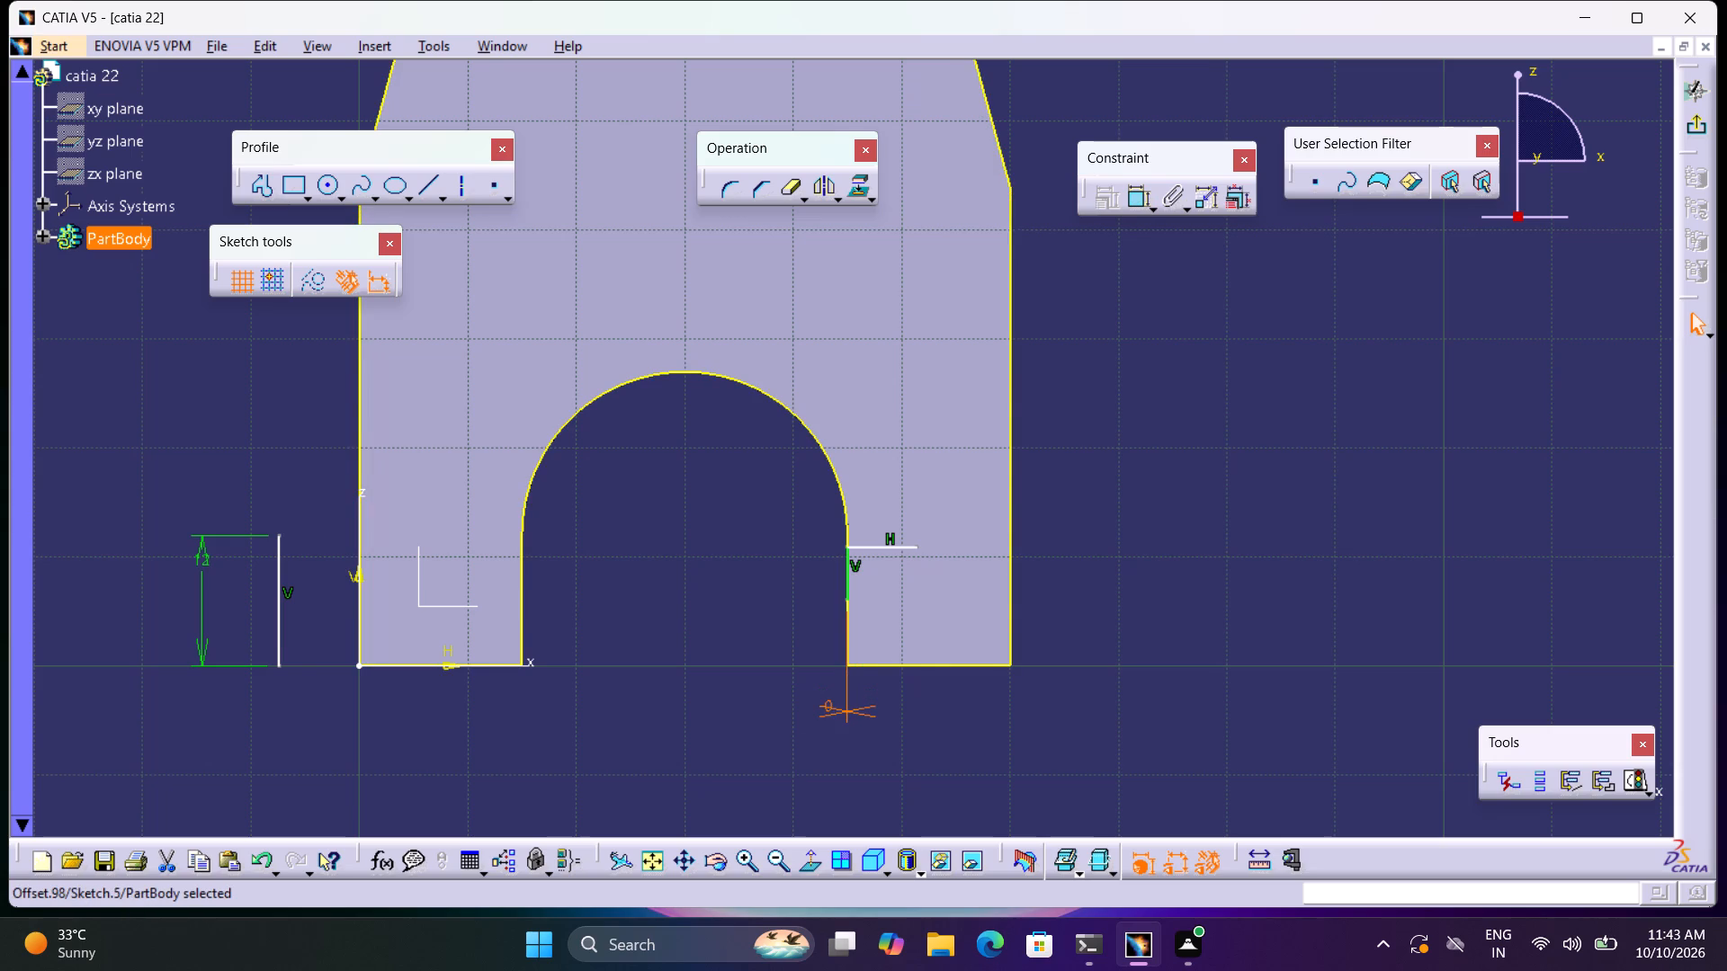
pyautogui.doubleClick(837, 708)
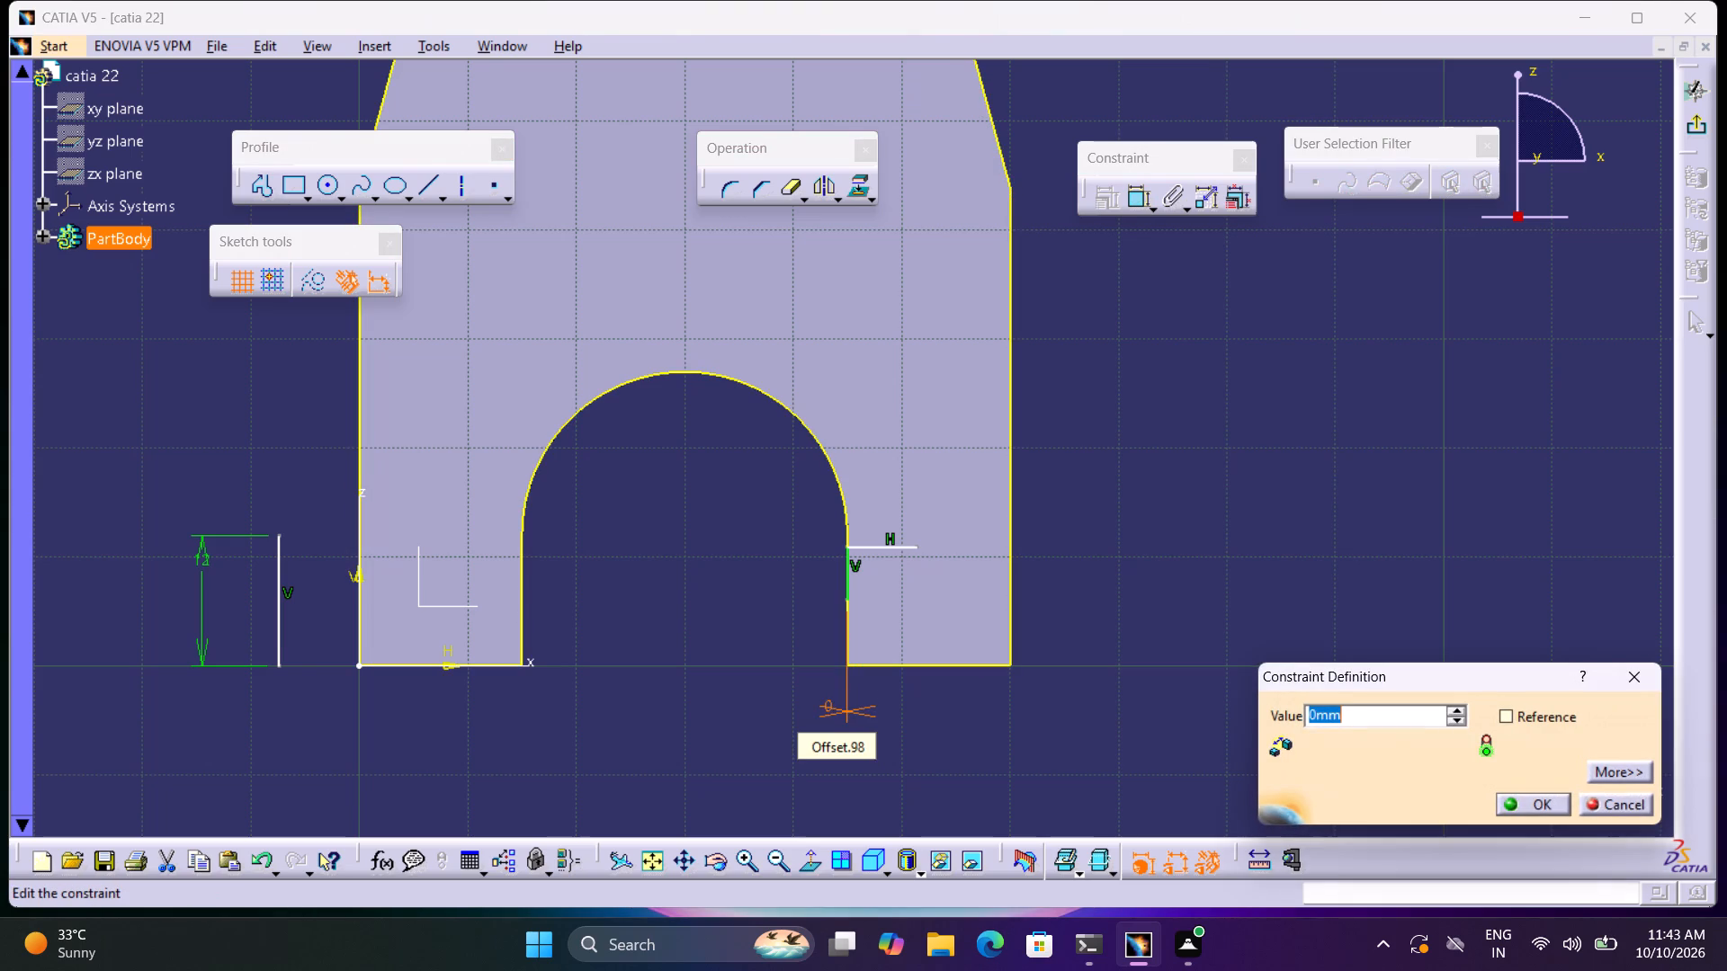
pyautogui.press('1')
pyautogui.press('5')
pyautogui.press('Return')
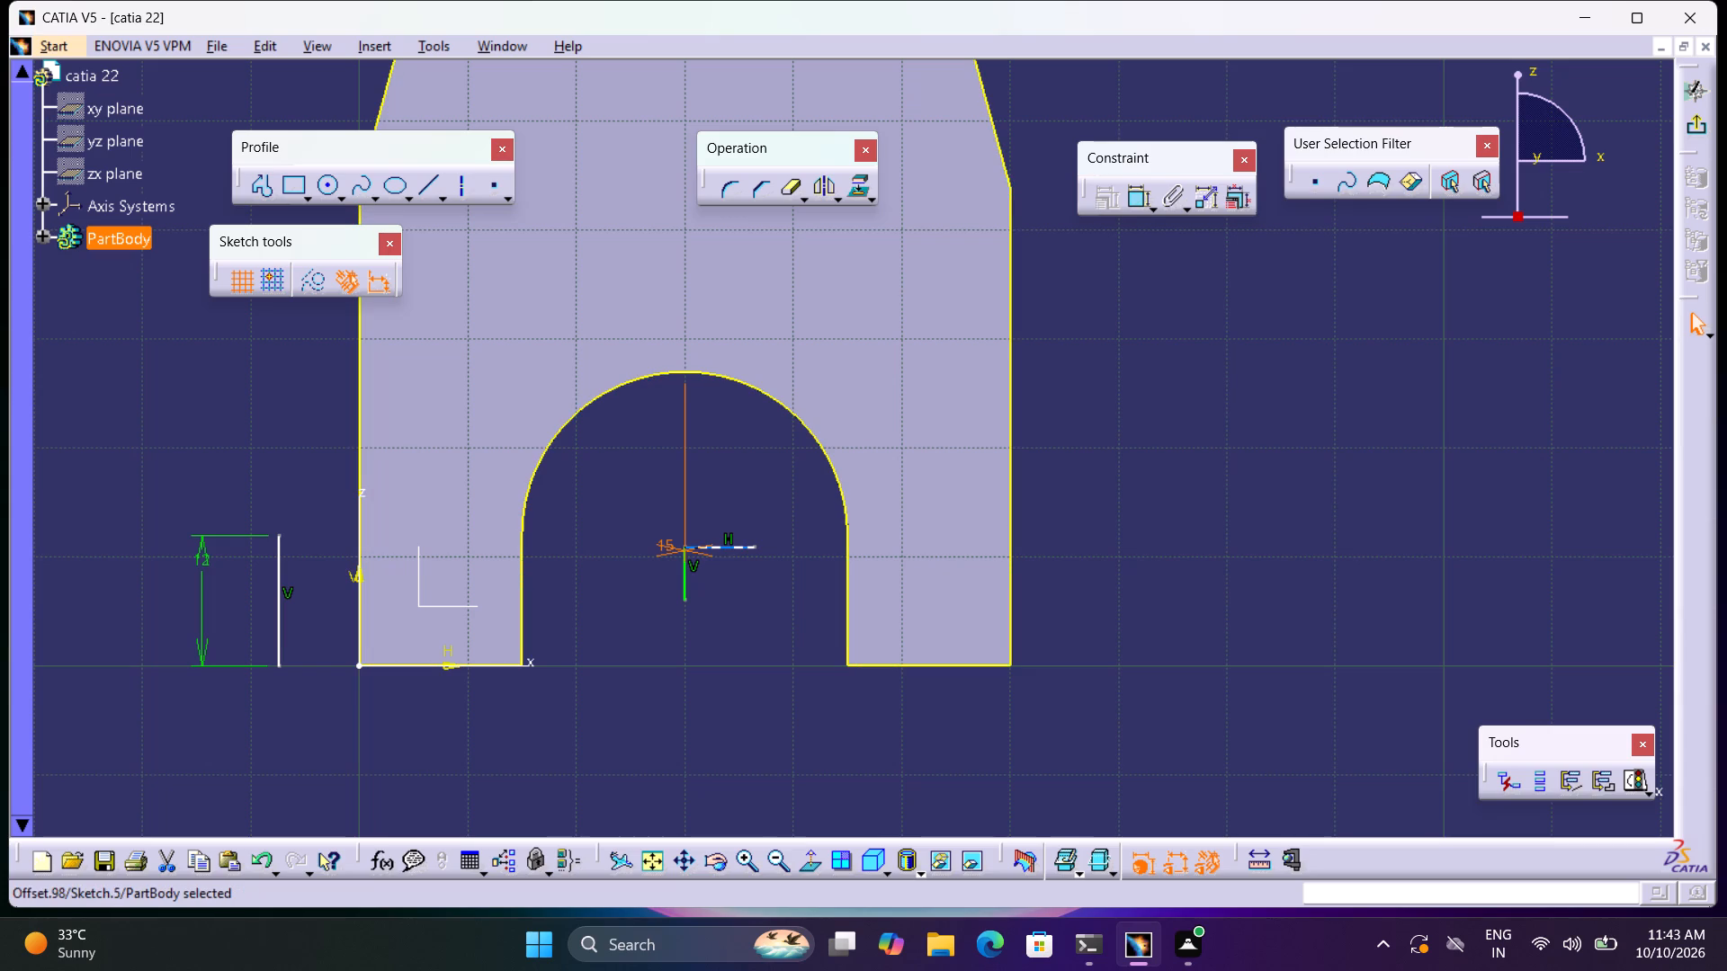
# Move the horizontal line of the connected pair down near the opening's base and stretch it to about 12 mm long.
pyautogui.moveTo(738, 548); pyautogui.dragTo(755, 639)
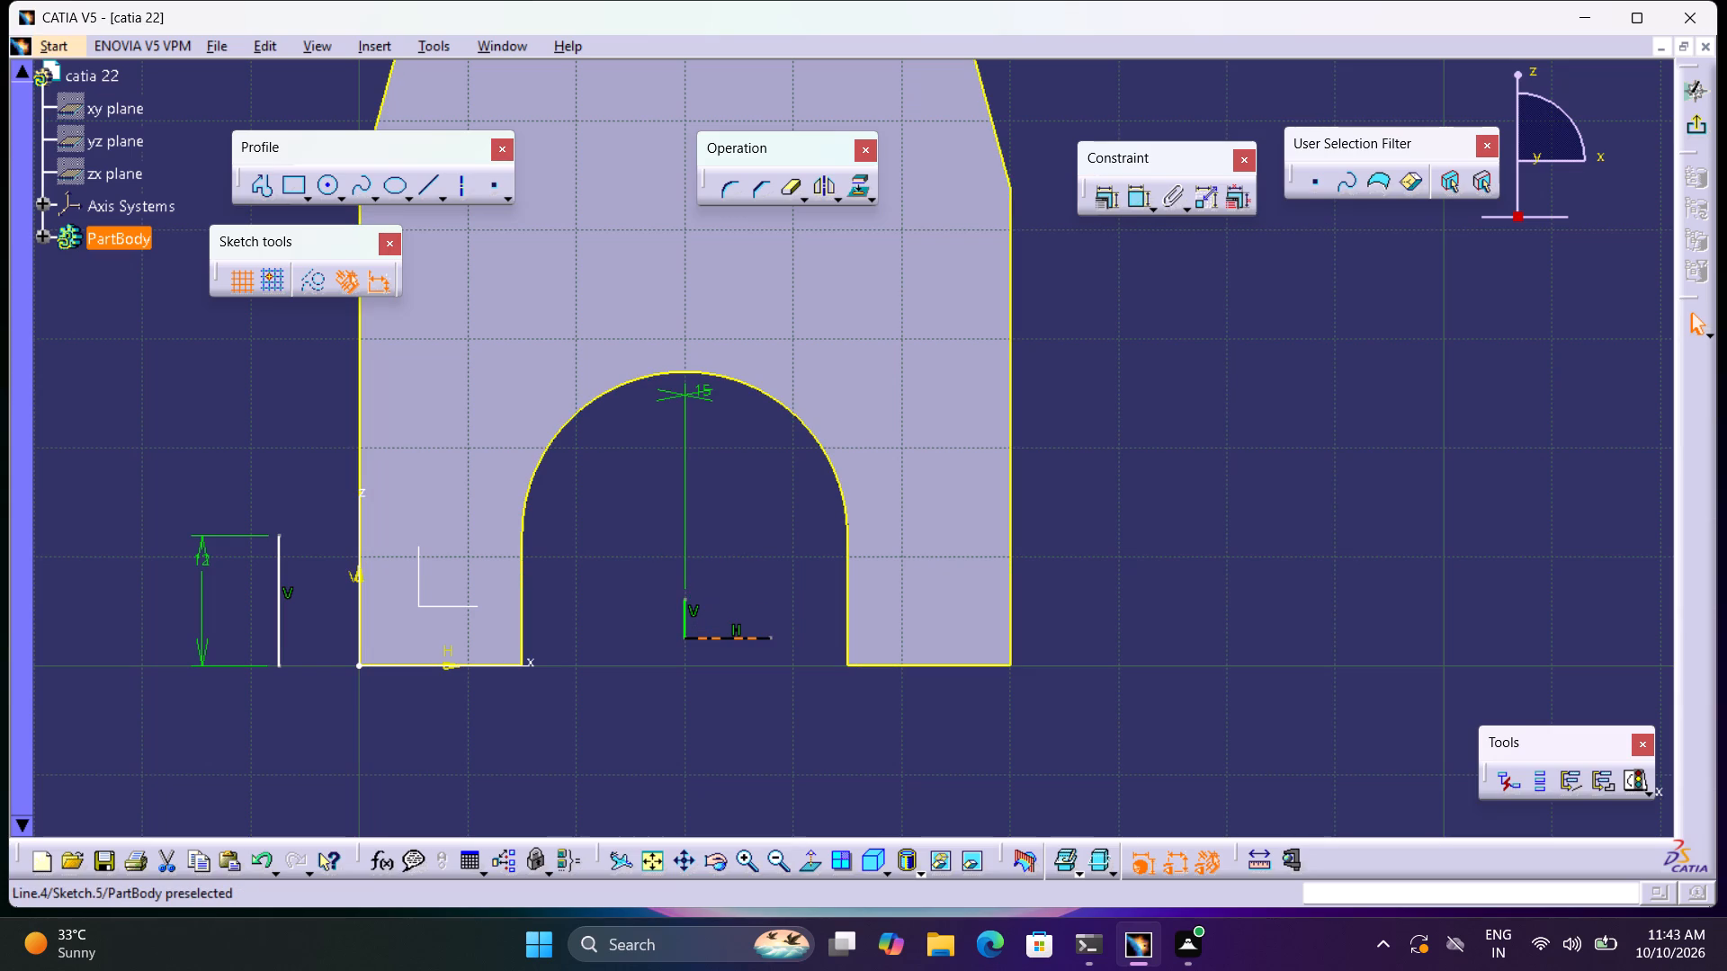
pyautogui.moveTo(755, 639); pyautogui.dragTo(800, 637)
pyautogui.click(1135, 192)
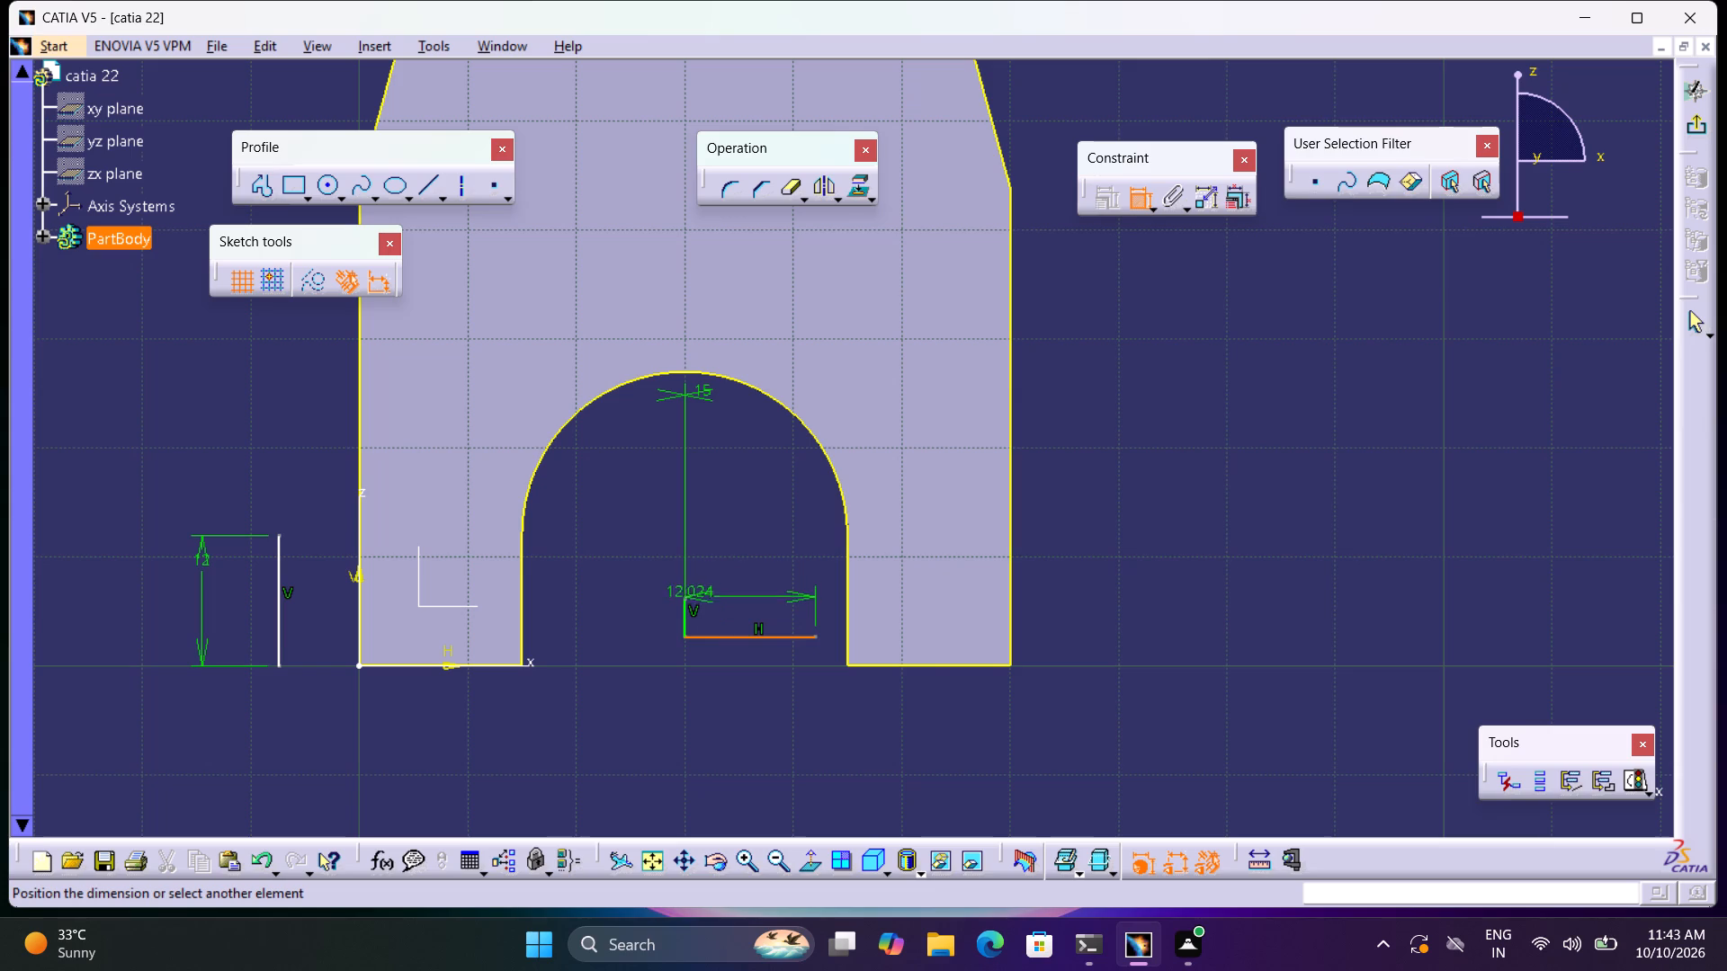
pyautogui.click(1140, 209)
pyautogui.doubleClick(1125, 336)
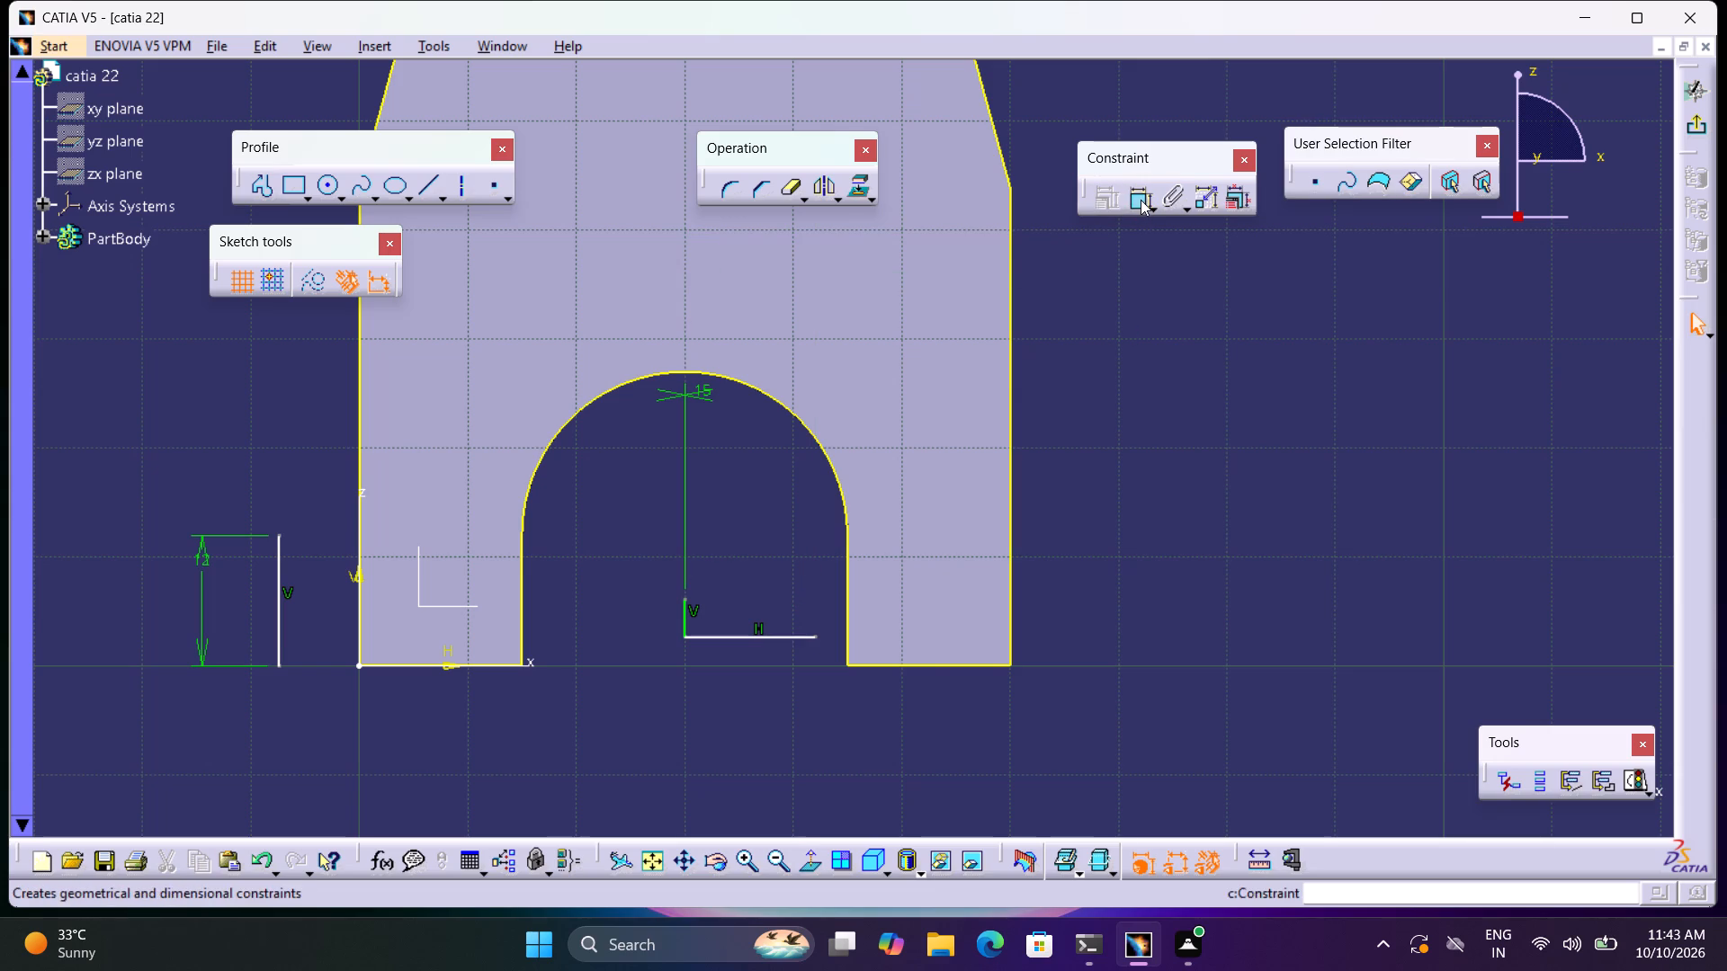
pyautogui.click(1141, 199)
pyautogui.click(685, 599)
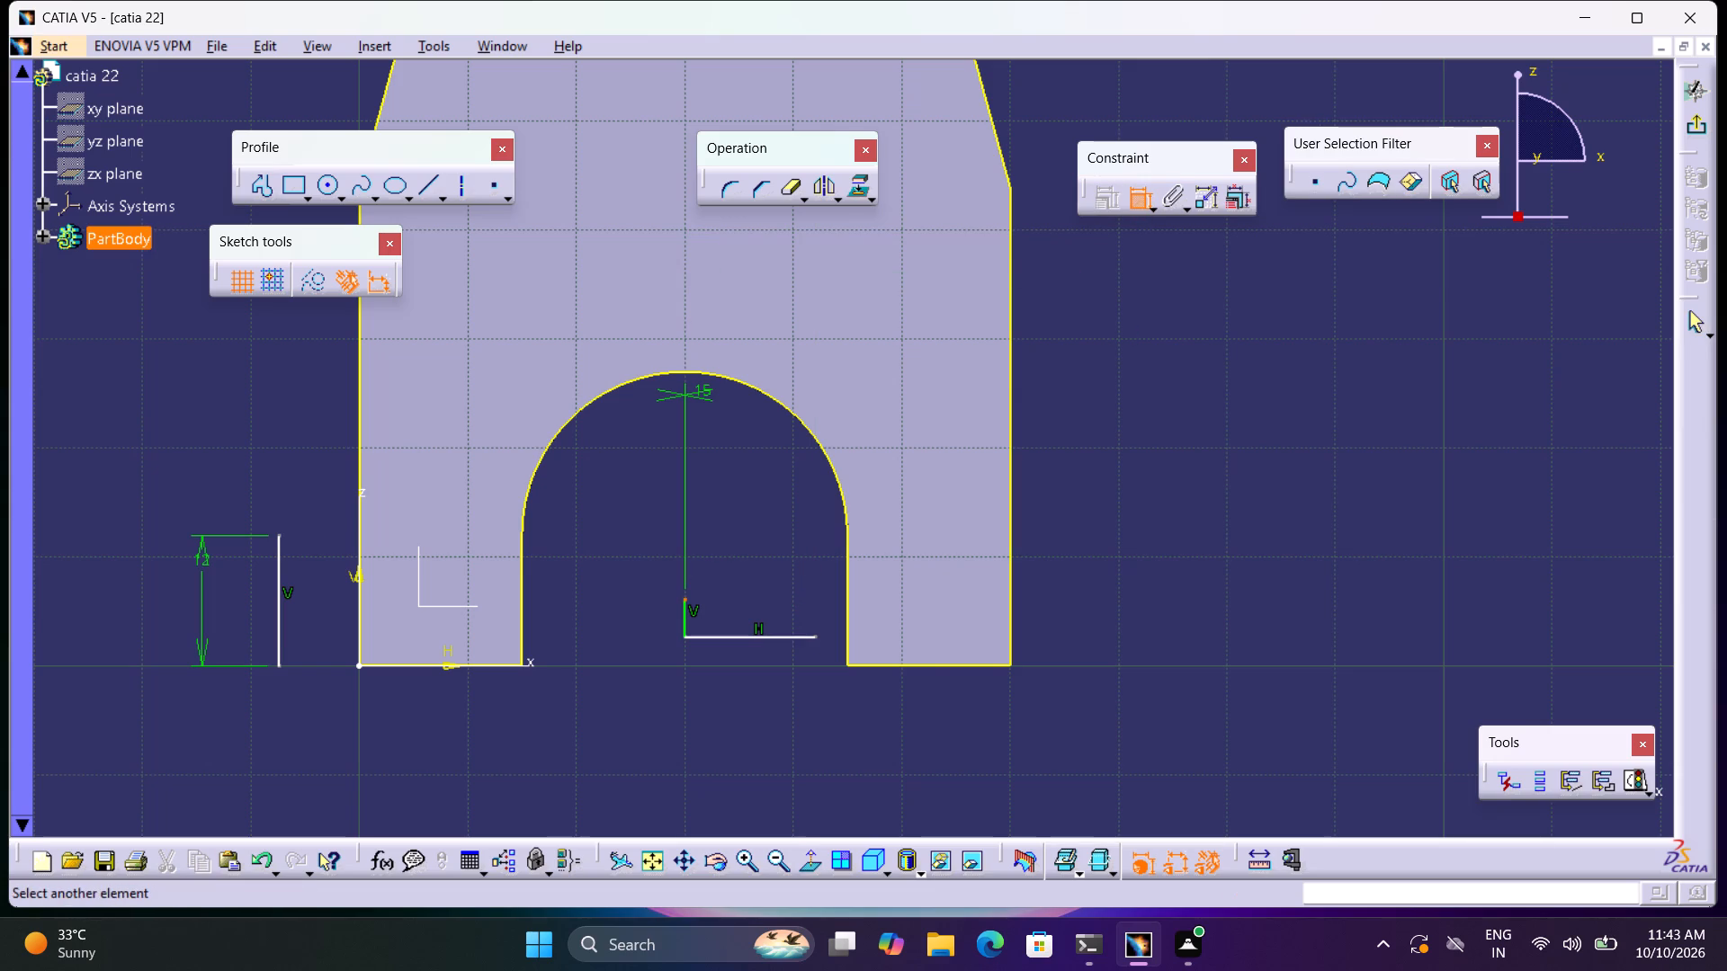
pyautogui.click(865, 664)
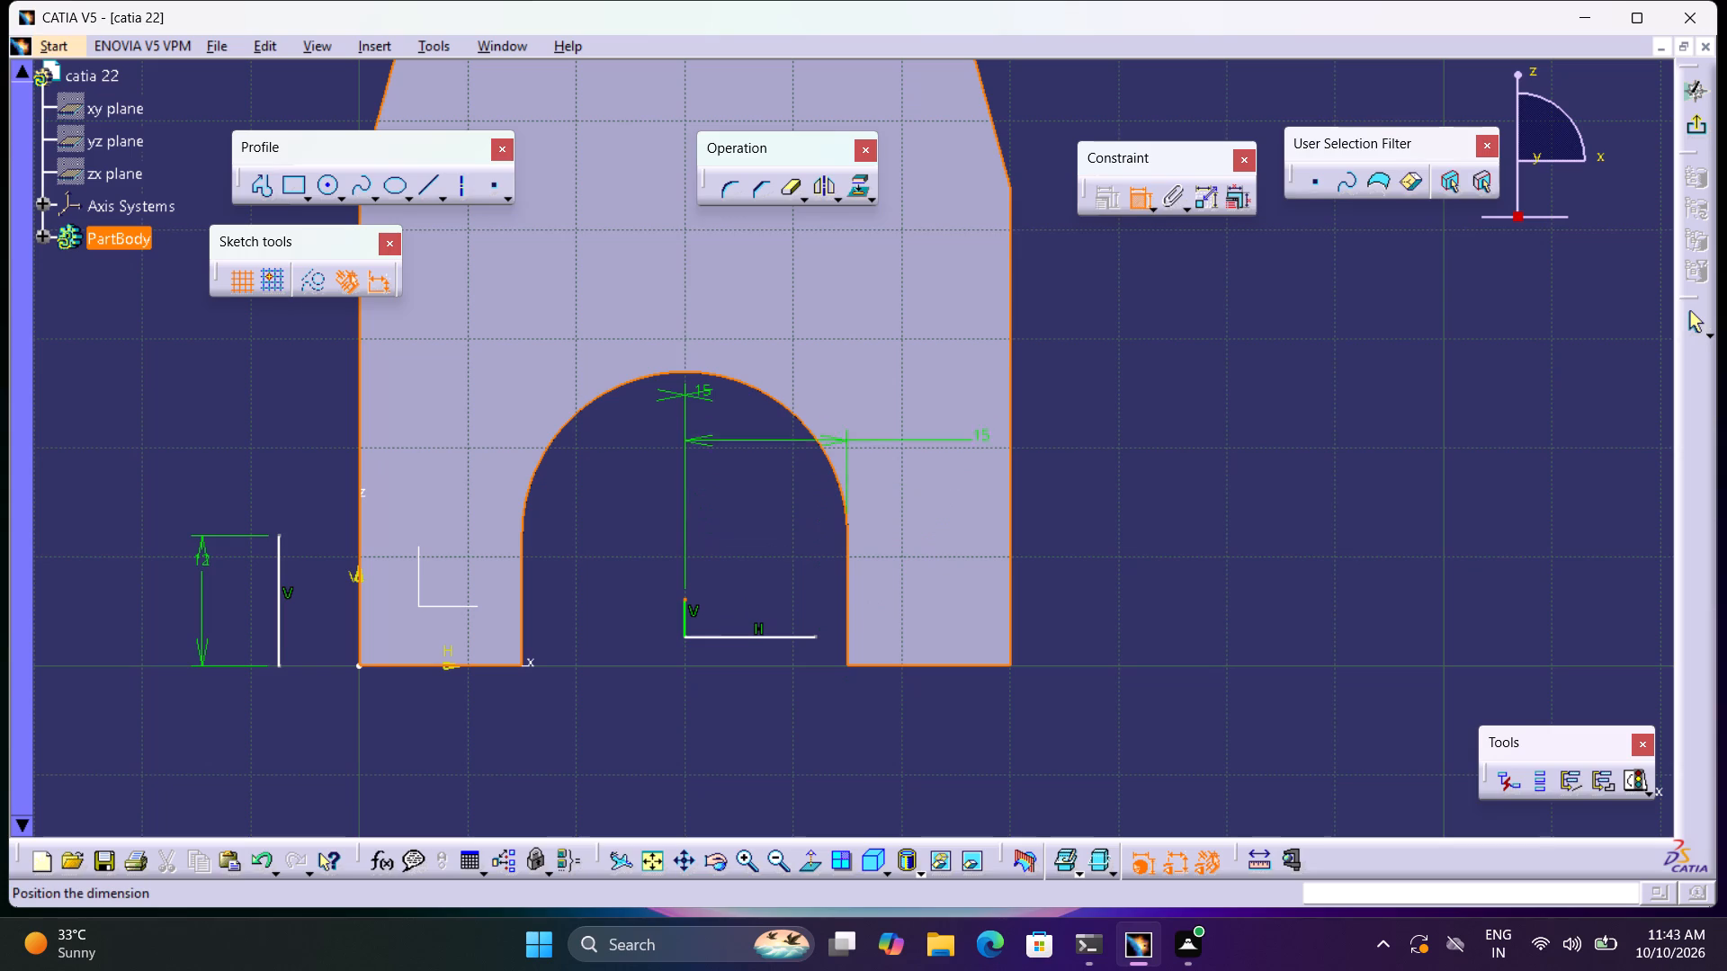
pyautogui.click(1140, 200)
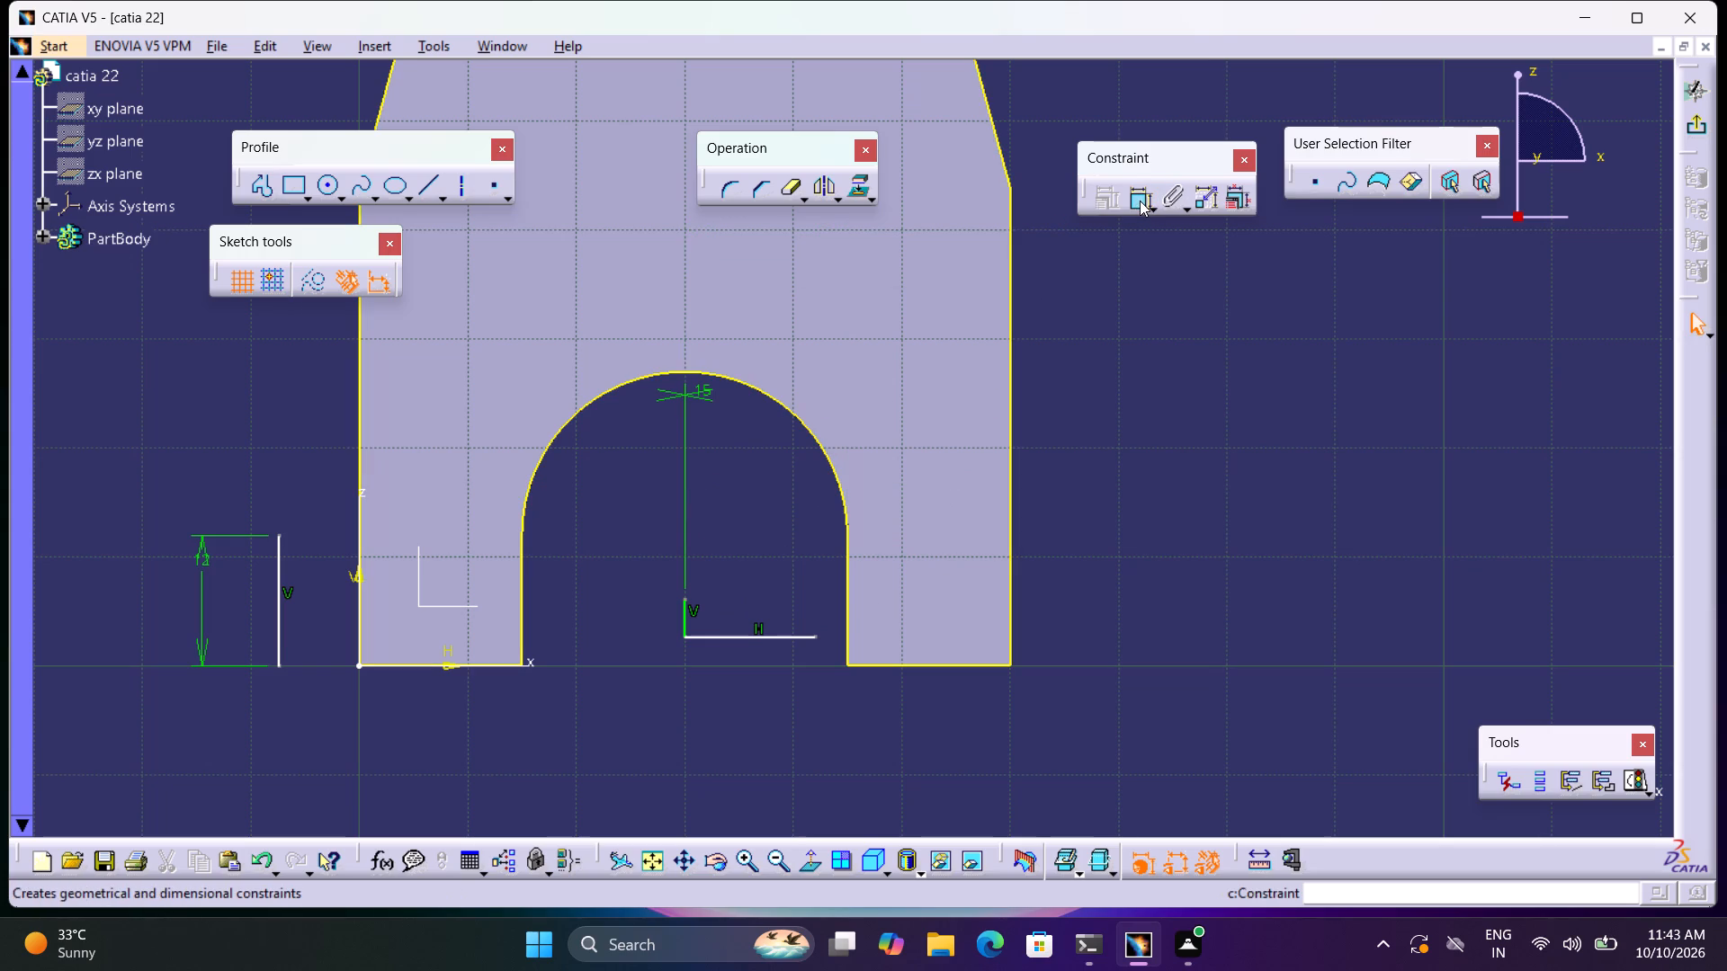
# Dimension the horizontal line from the body's bottom edge, set the offset to 12 mm, and place the dimension clear of the corner.
pyautogui.click(1140, 200)
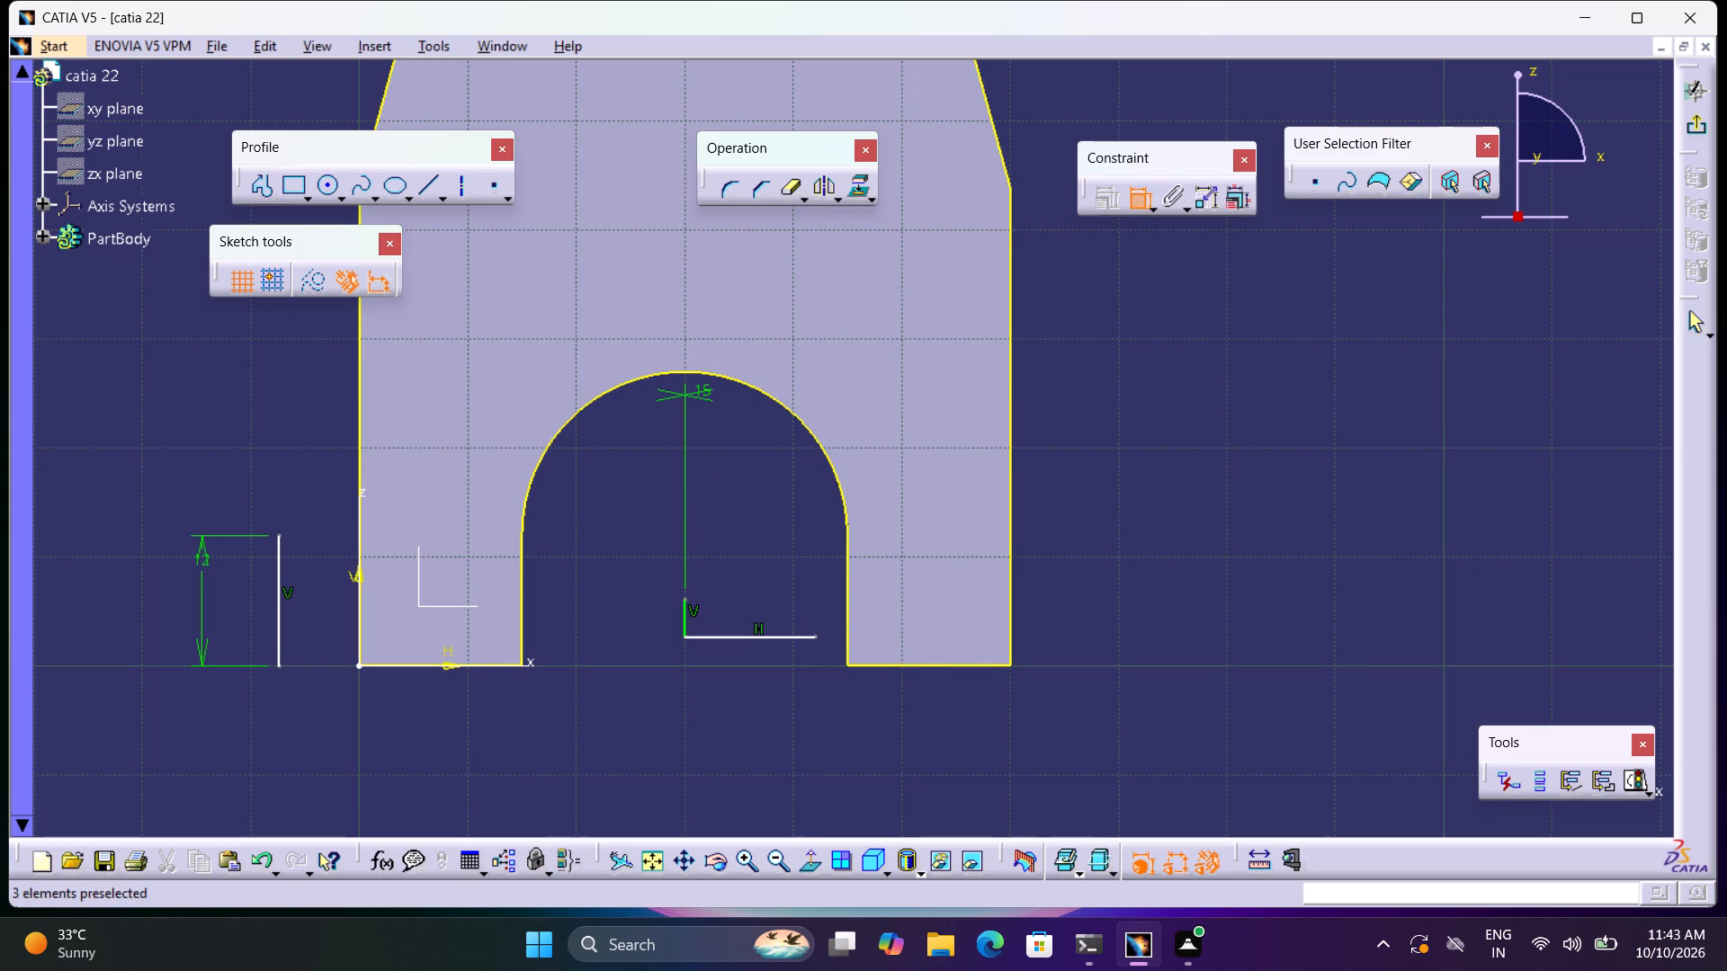
pyautogui.click(715, 637)
pyautogui.click(868, 664)
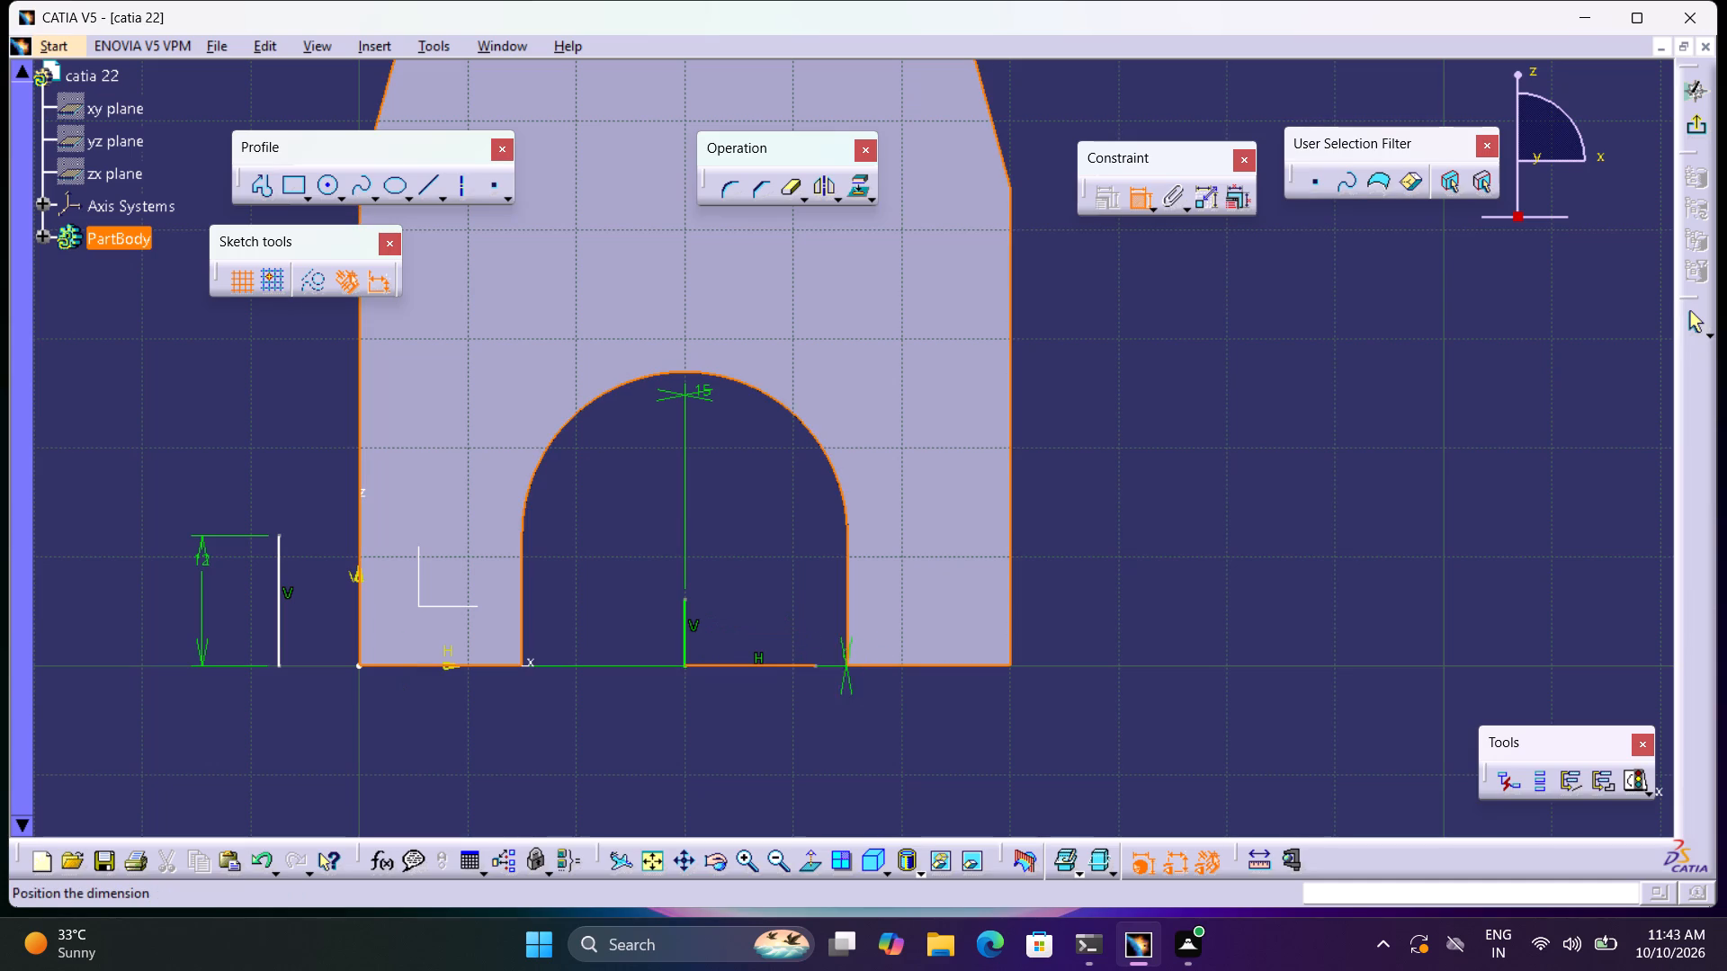
pyautogui.click(654, 661)
pyautogui.doubleClick(655, 661)
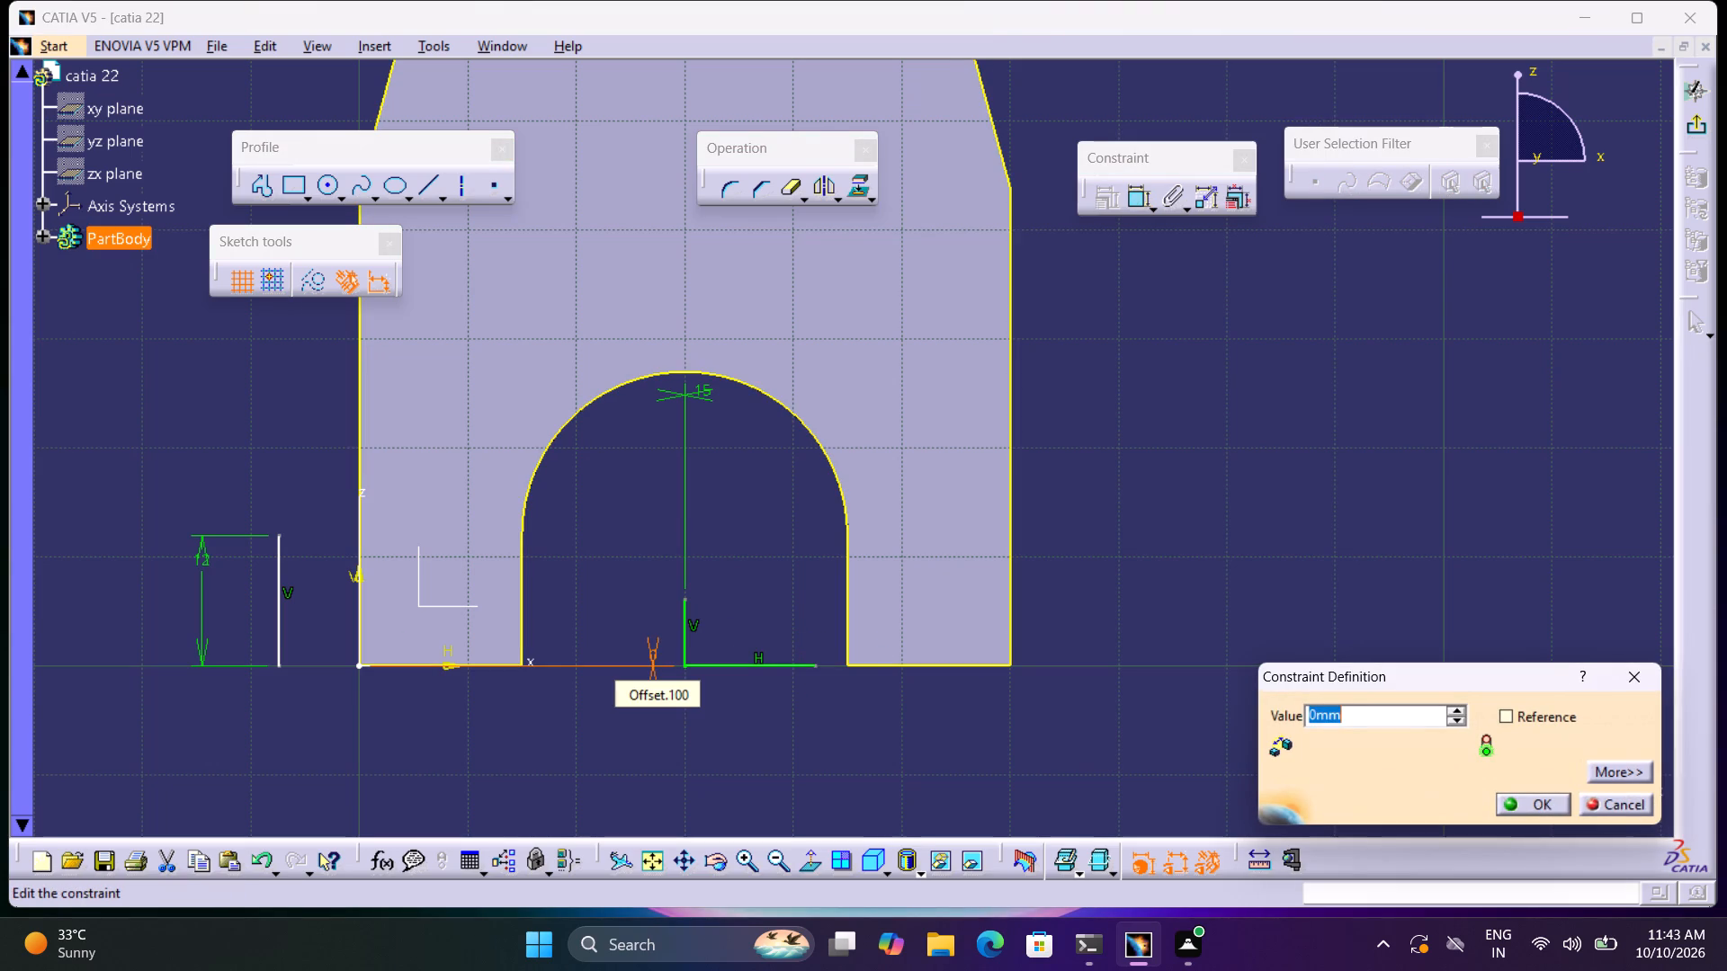
pyautogui.press('1')
pyautogui.press('2')
pyautogui.press('Return')
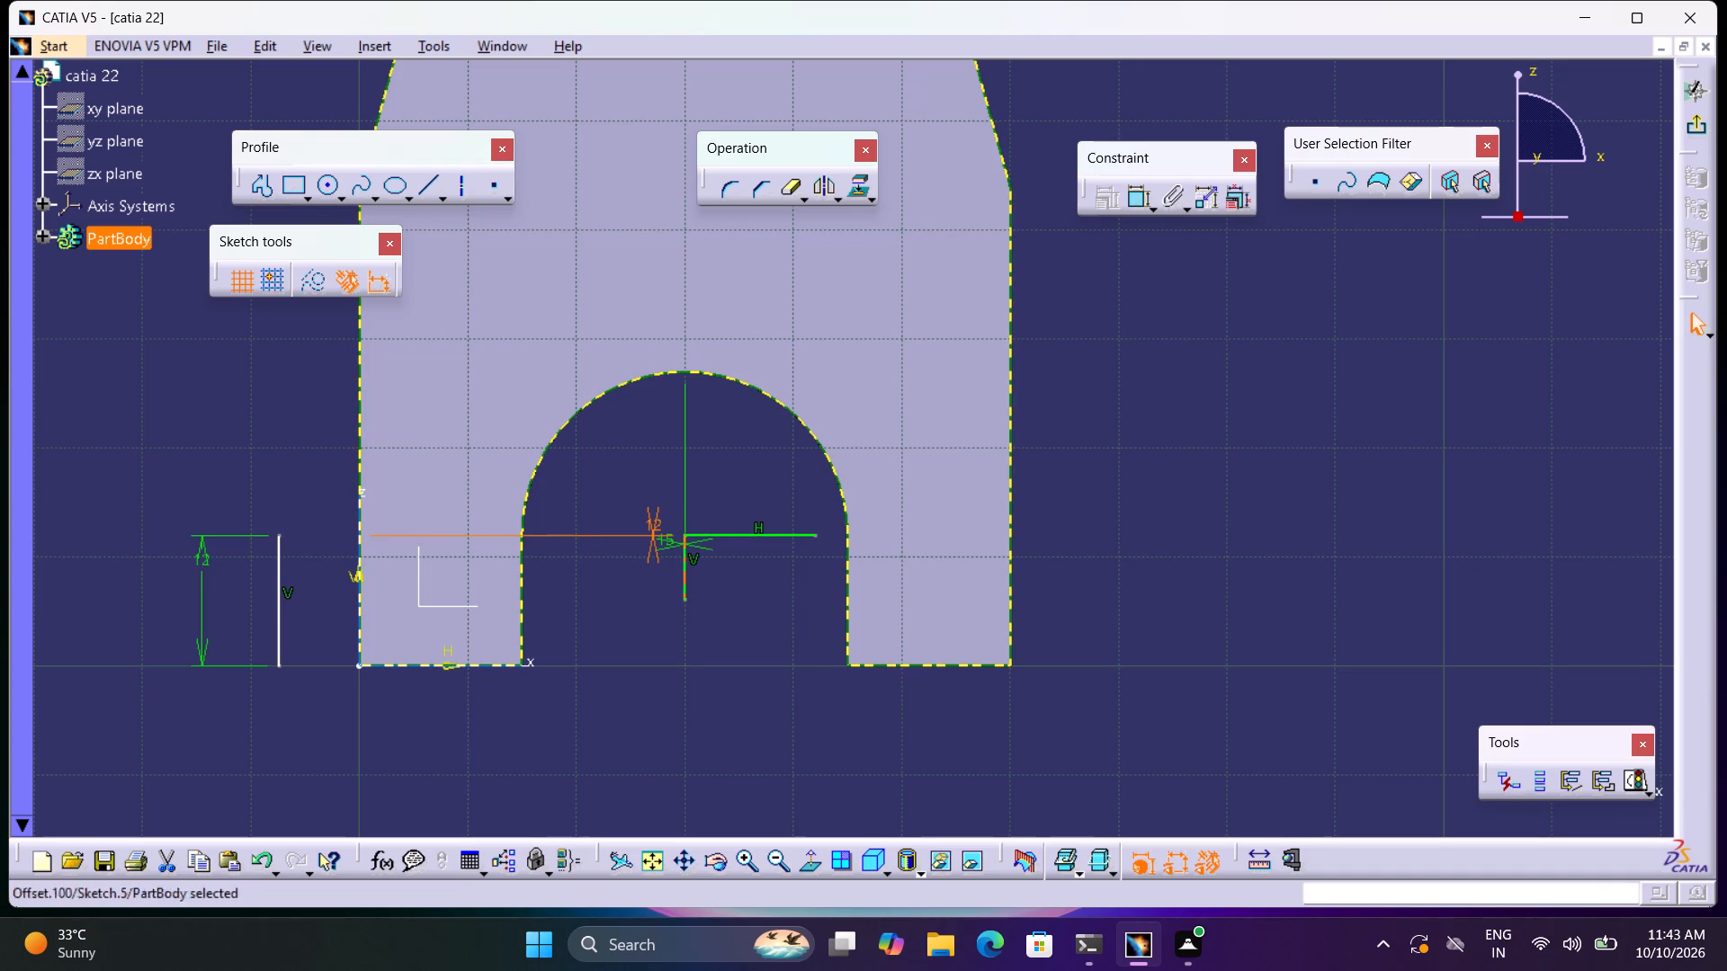
pyautogui.moveTo(653, 524); pyautogui.dragTo(603, 524)
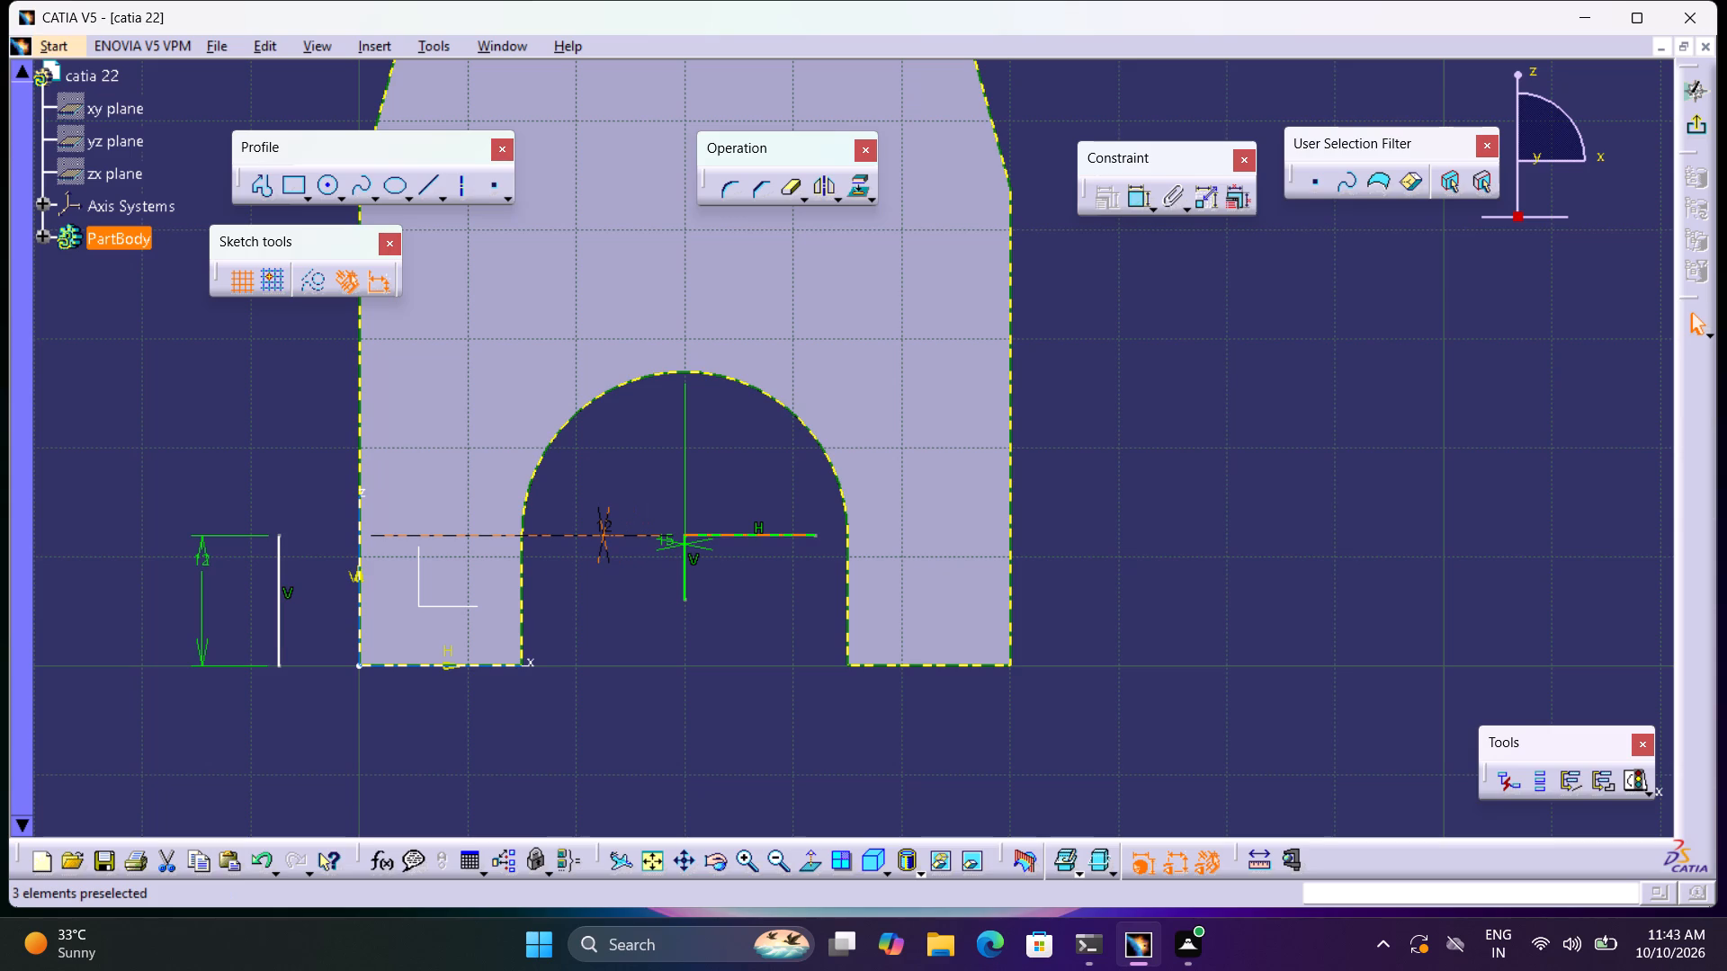
# Draw a circle centred on the corner of the two lines in the arch opening and constrain its radius to 15 mm.
pyautogui.click(327, 183)
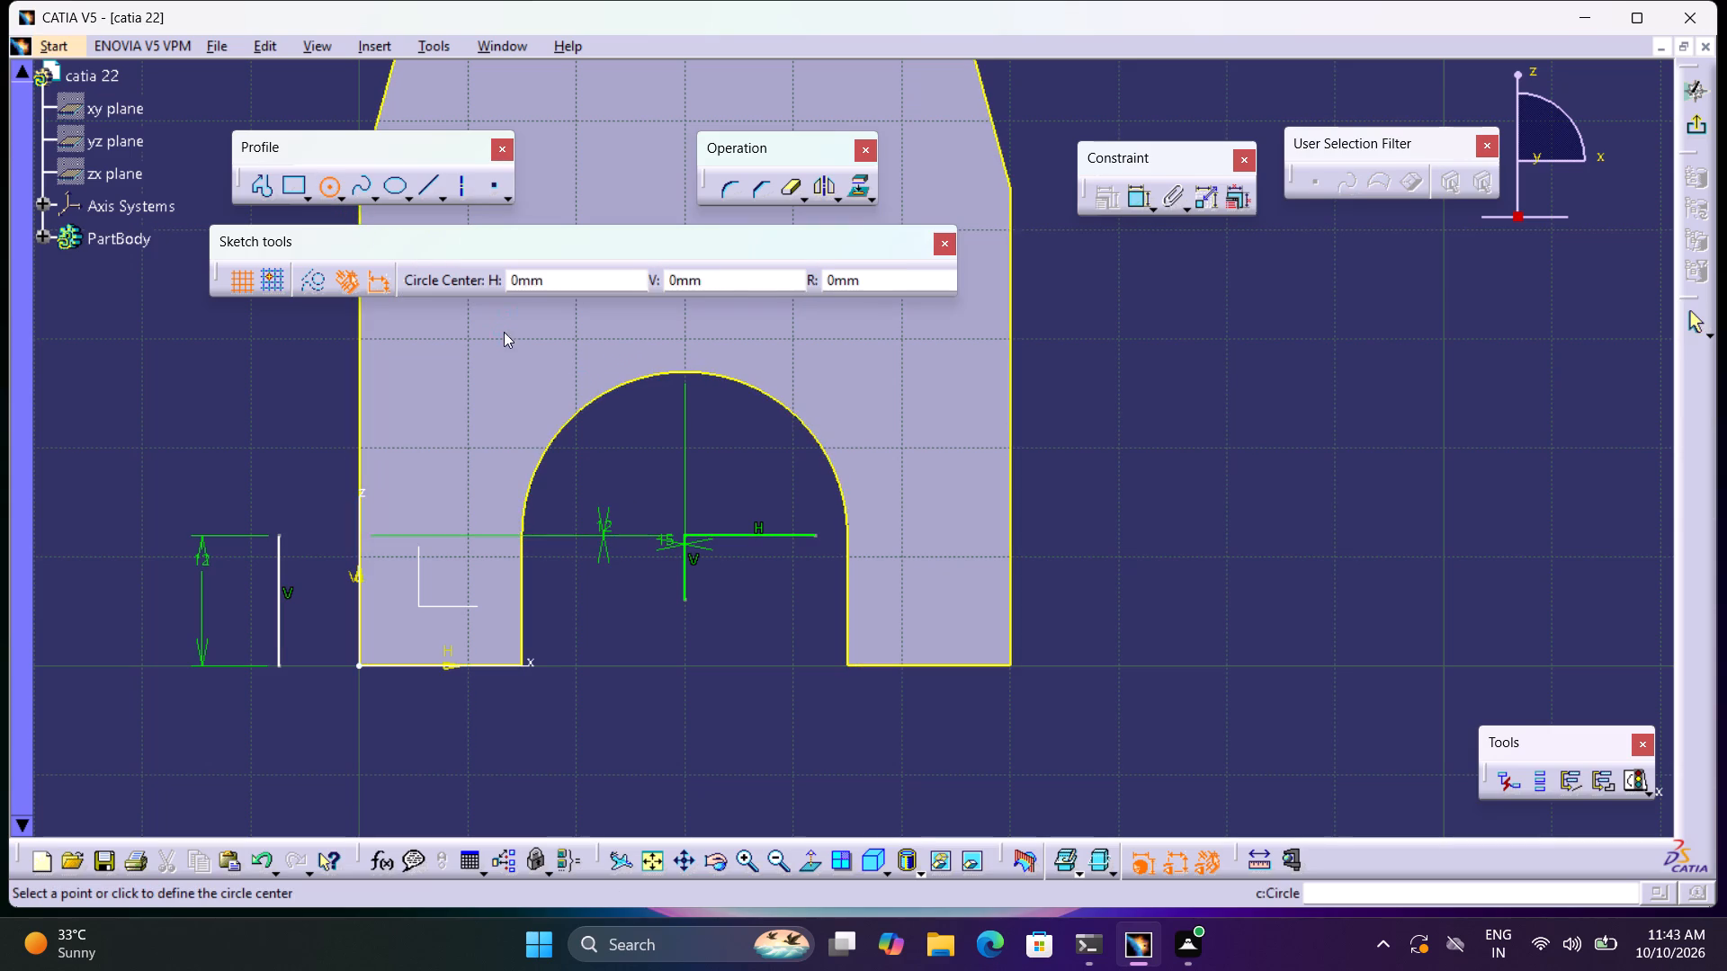
pyautogui.click(686, 539)
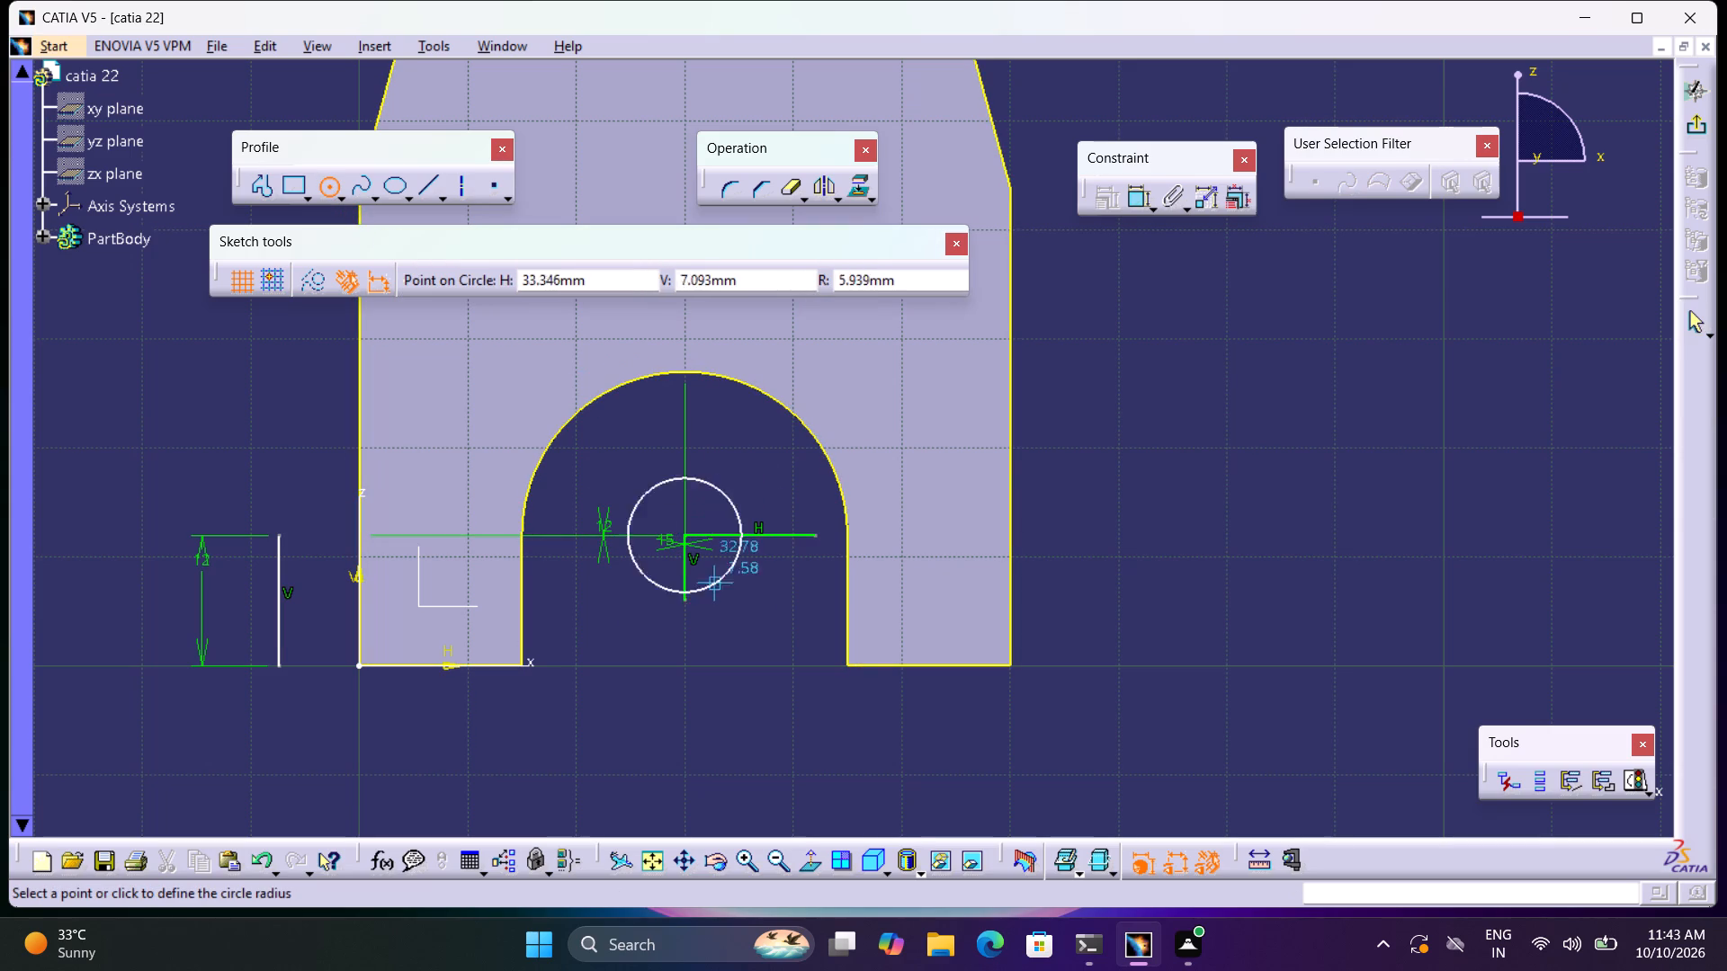
pyautogui.click(780, 629)
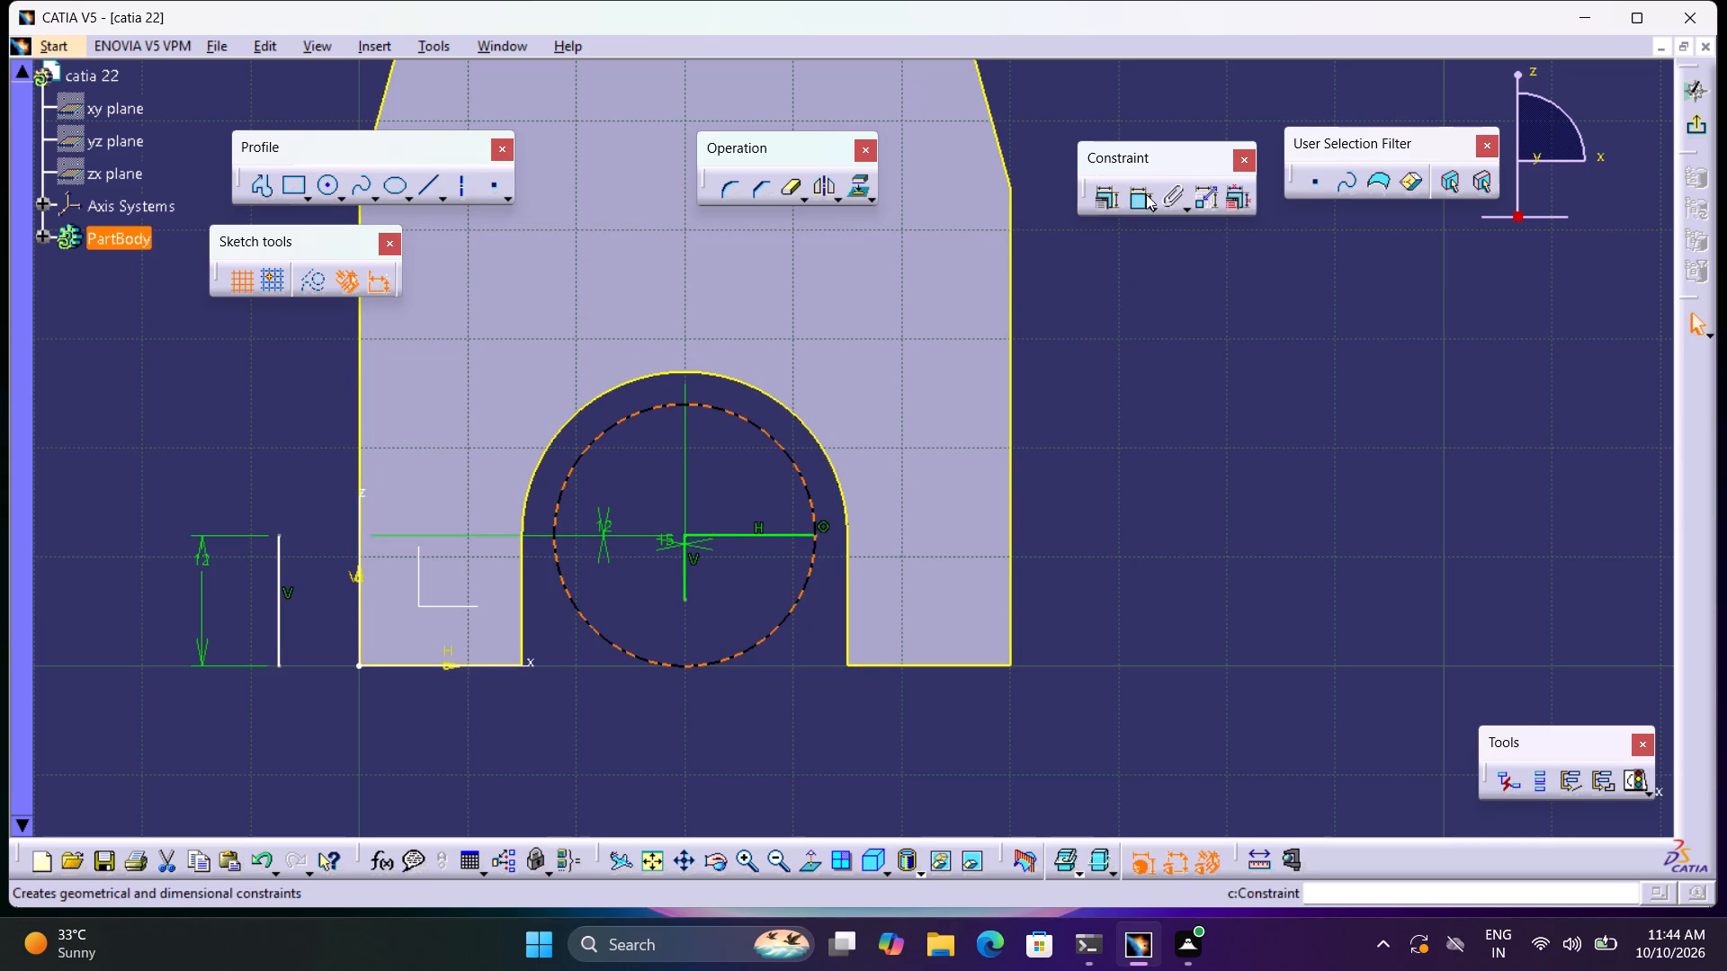
pyautogui.click(1138, 207)
pyautogui.click(1248, 472)
pyautogui.doubleClick(1268, 461)
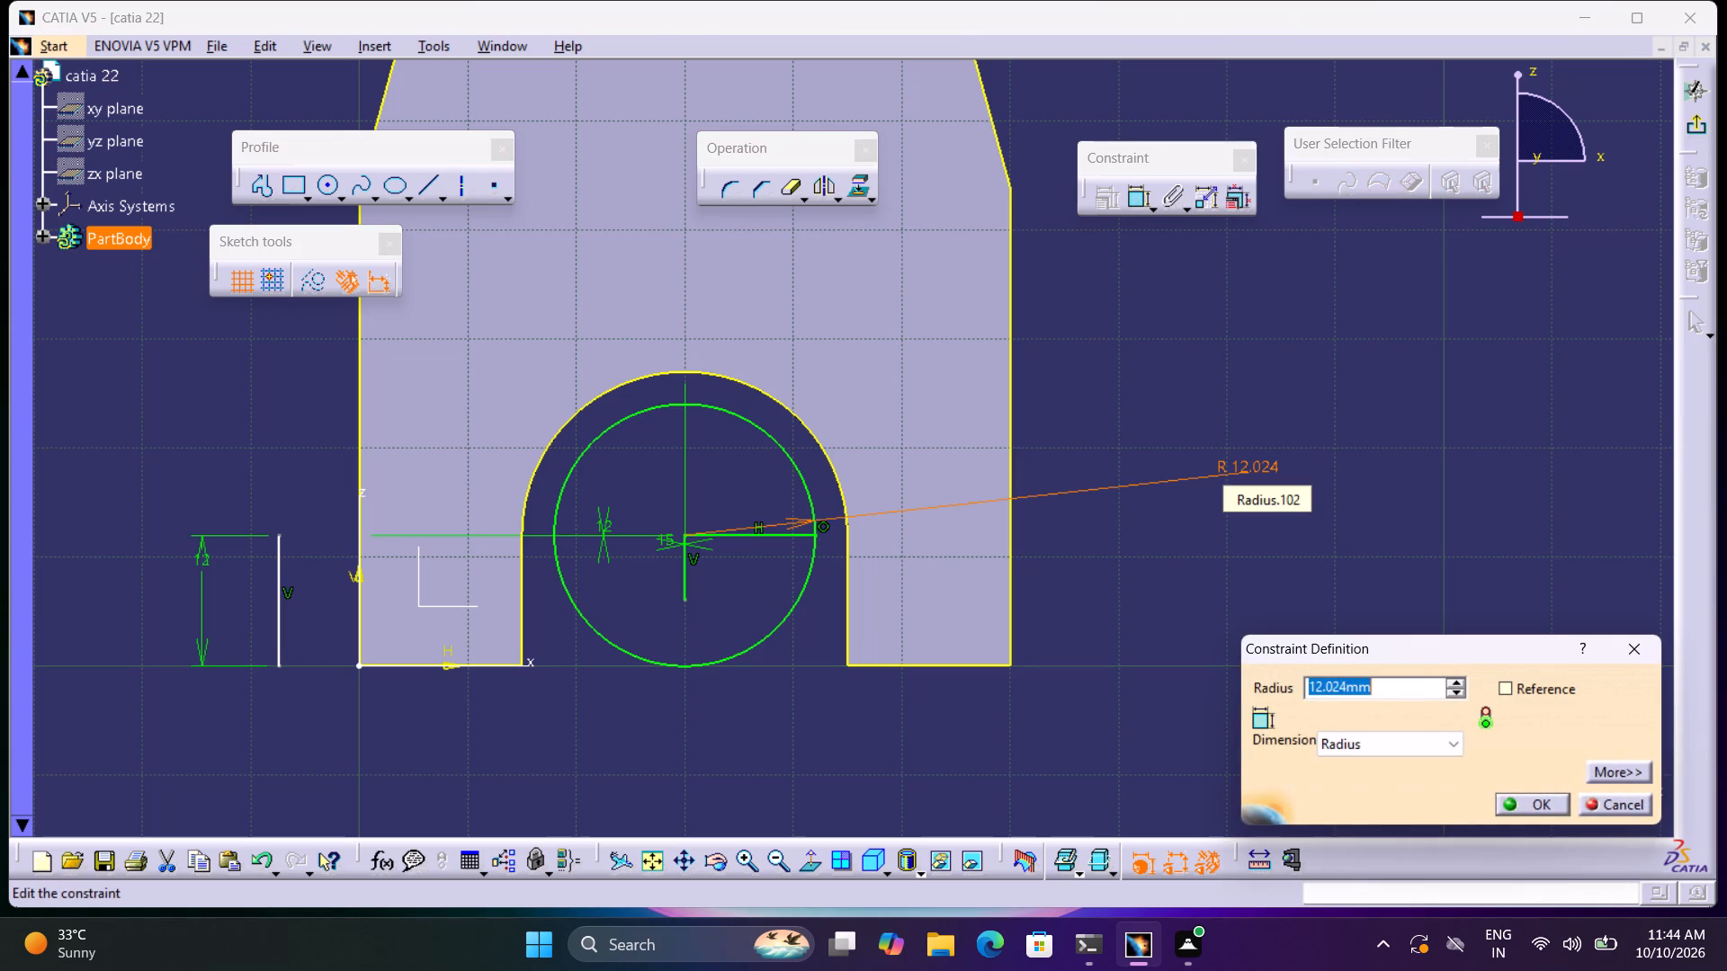
pyautogui.press('1')
pyautogui.press('5')
pyautogui.press('Return')
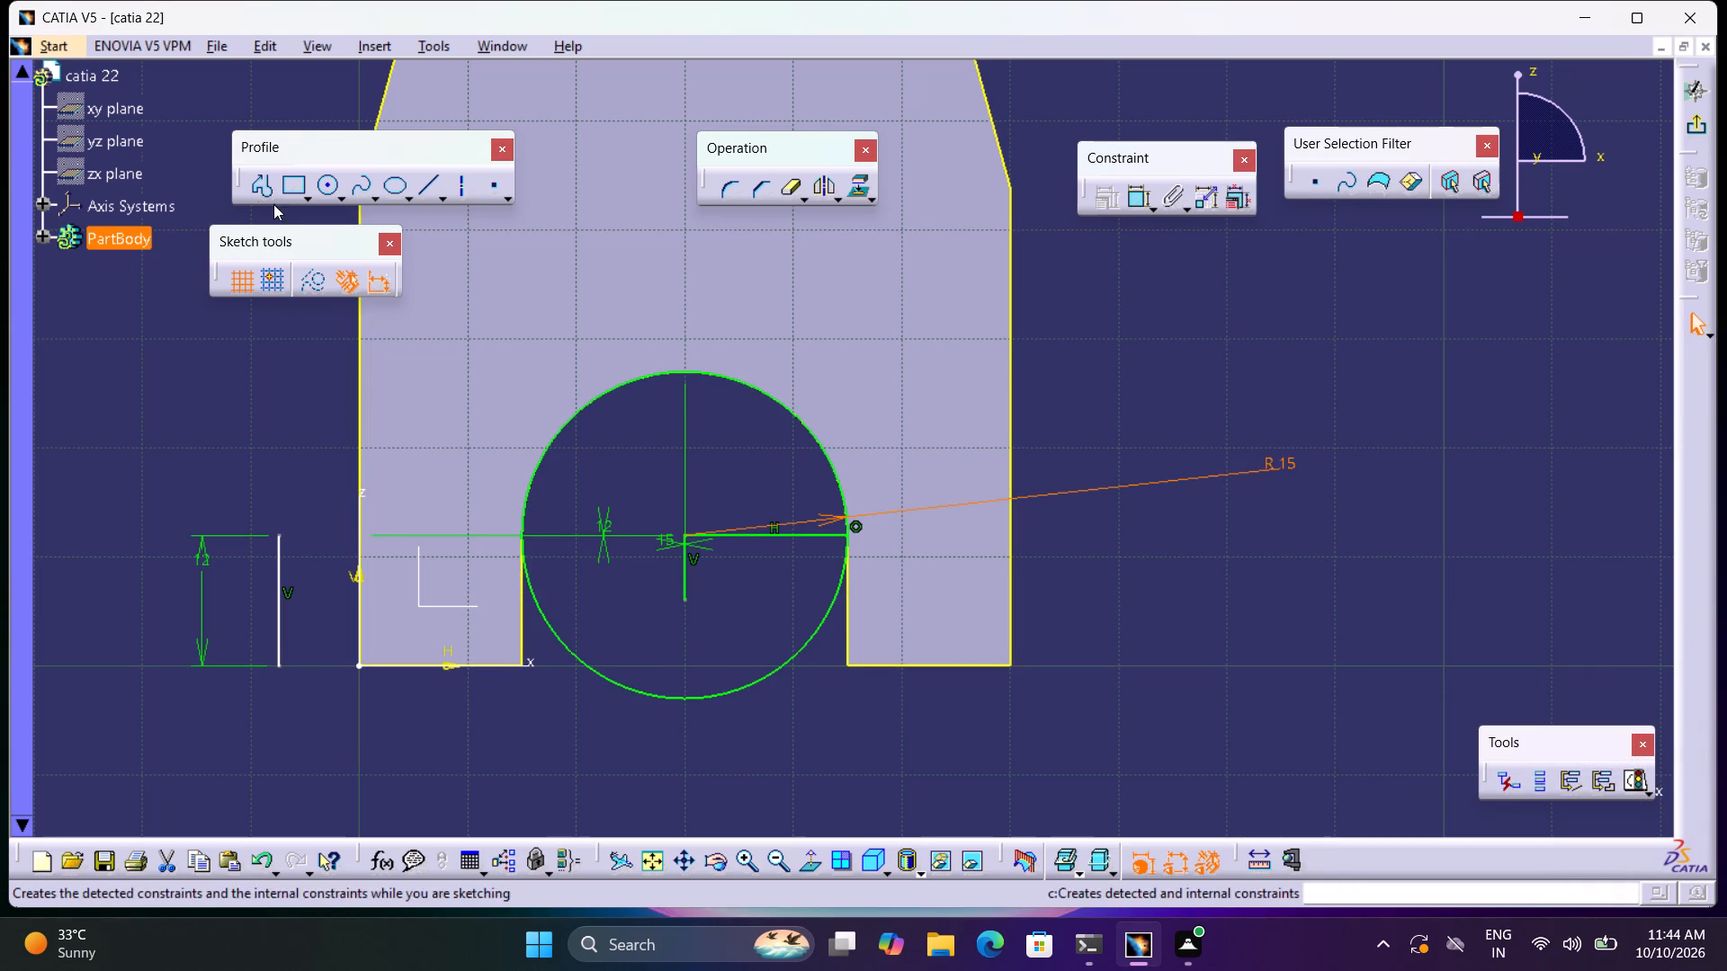
# Sketch a closed rectangular profile across the body from H 0, V 12 mm to H 60, V about 43.8 mm, where the sides start tapering.
pyautogui.click(257, 184)
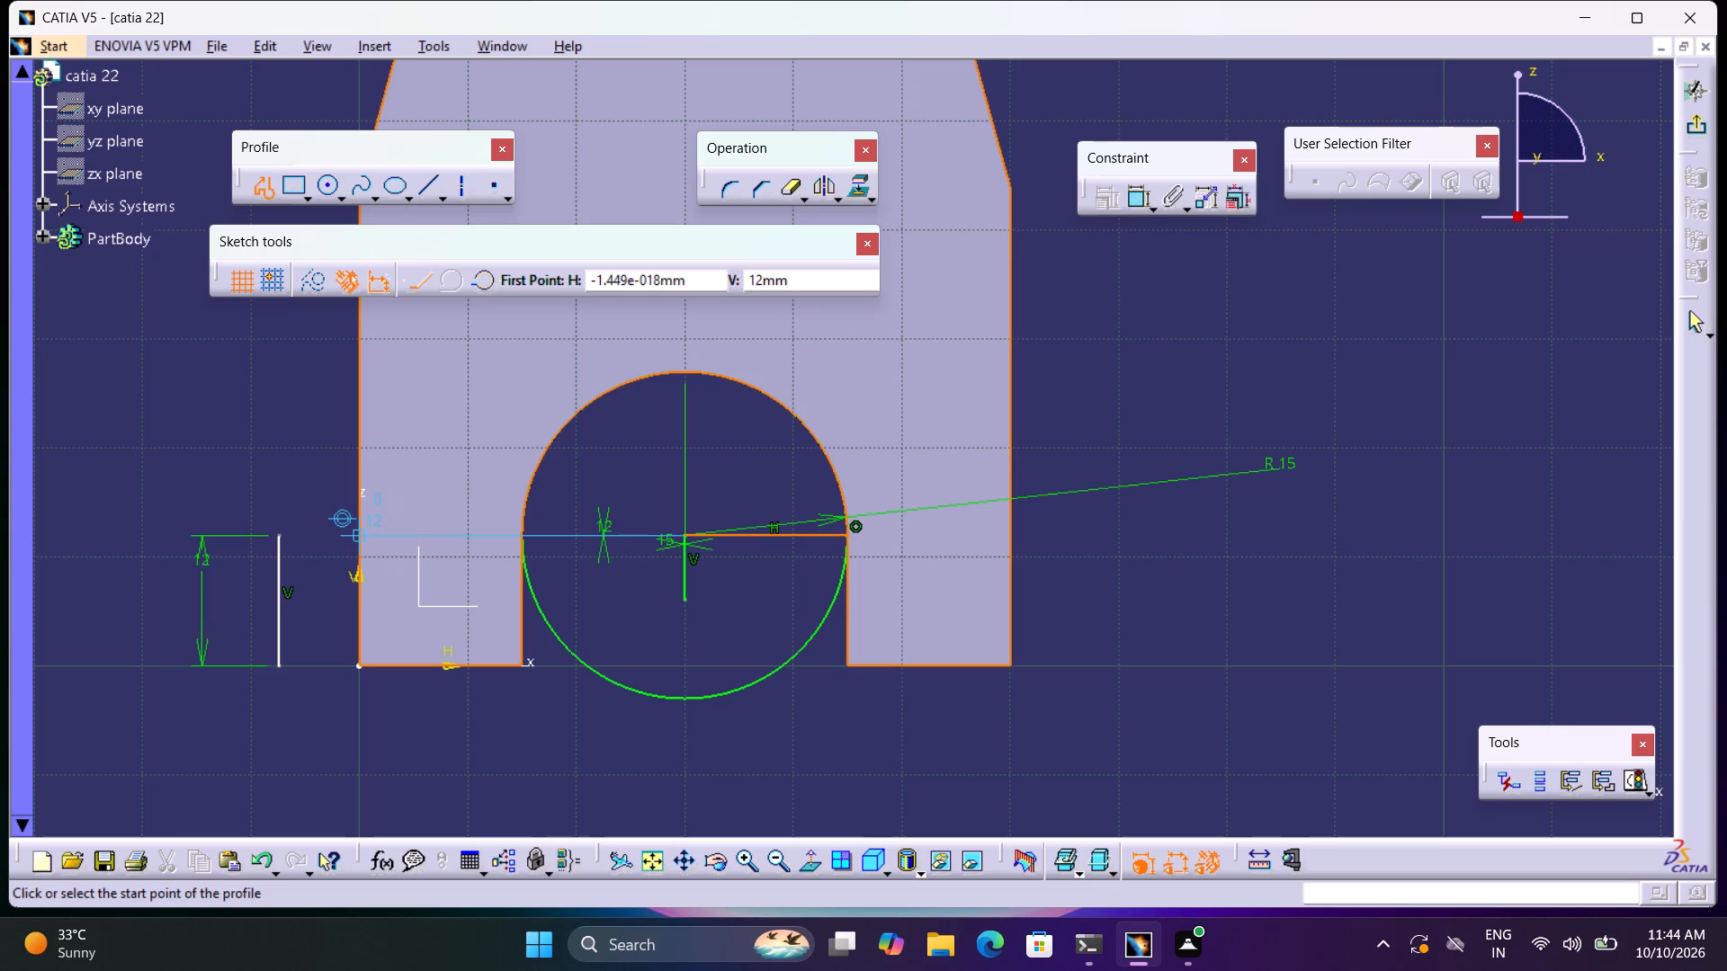
pyautogui.click(362, 536)
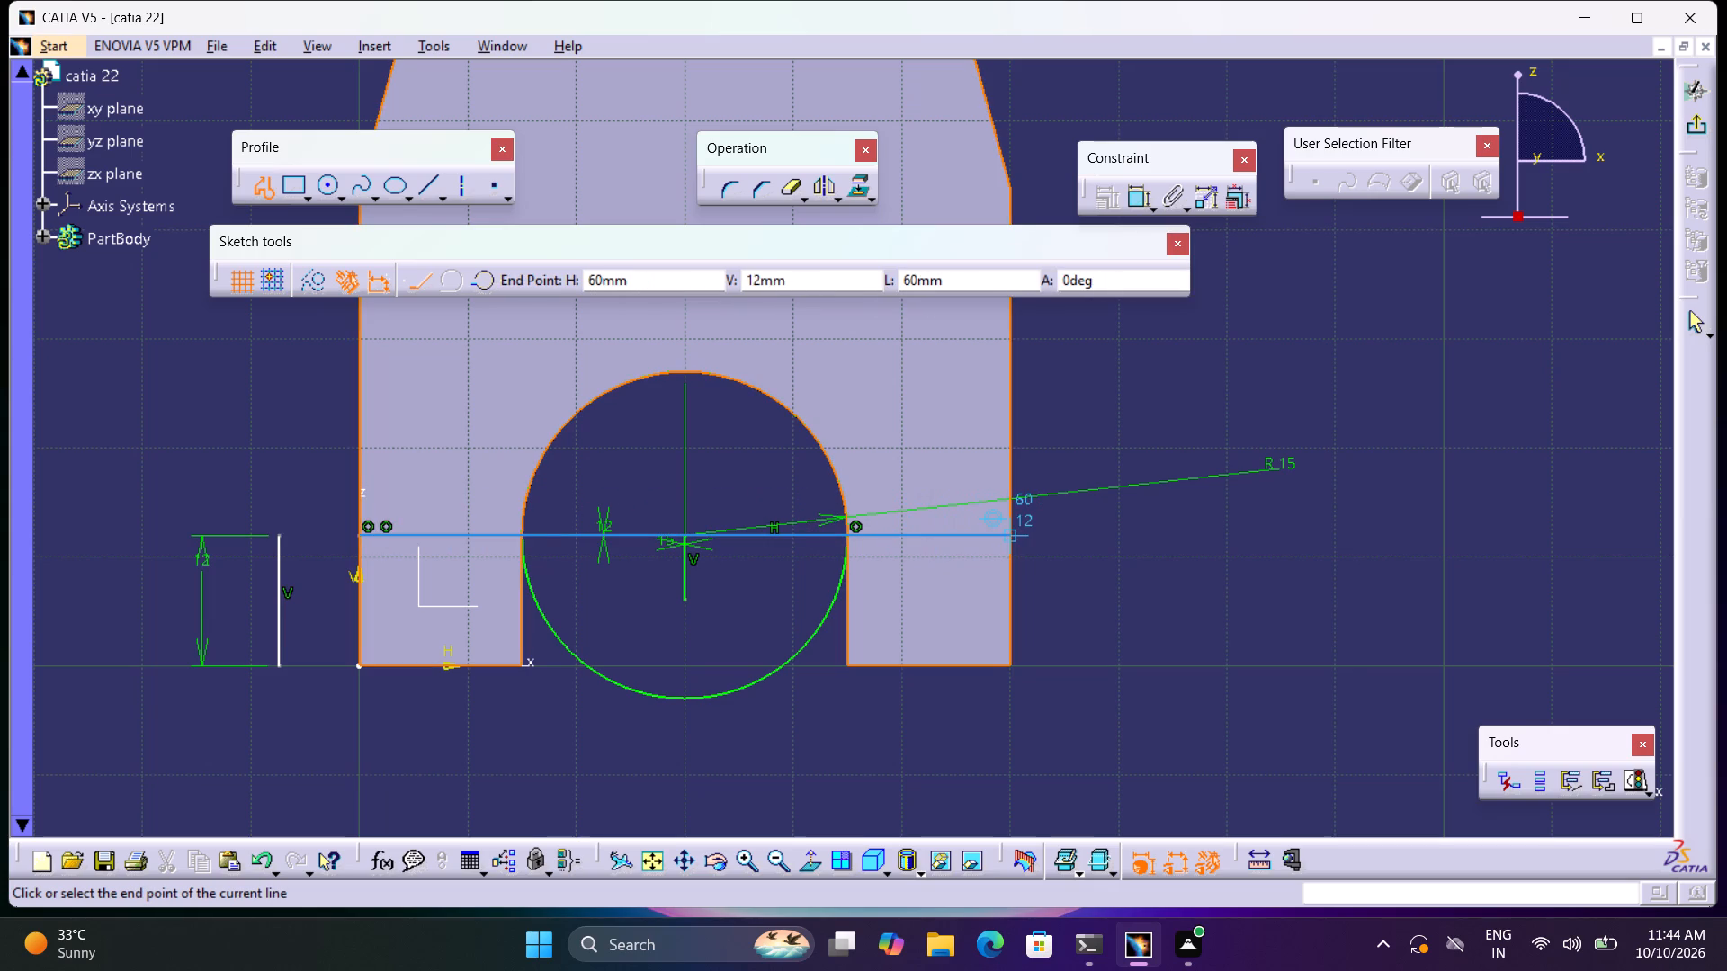
pyautogui.click(1007, 537)
pyautogui.moveTo(1014, 394); pyautogui.dragTo(1013, 776, button='middle')
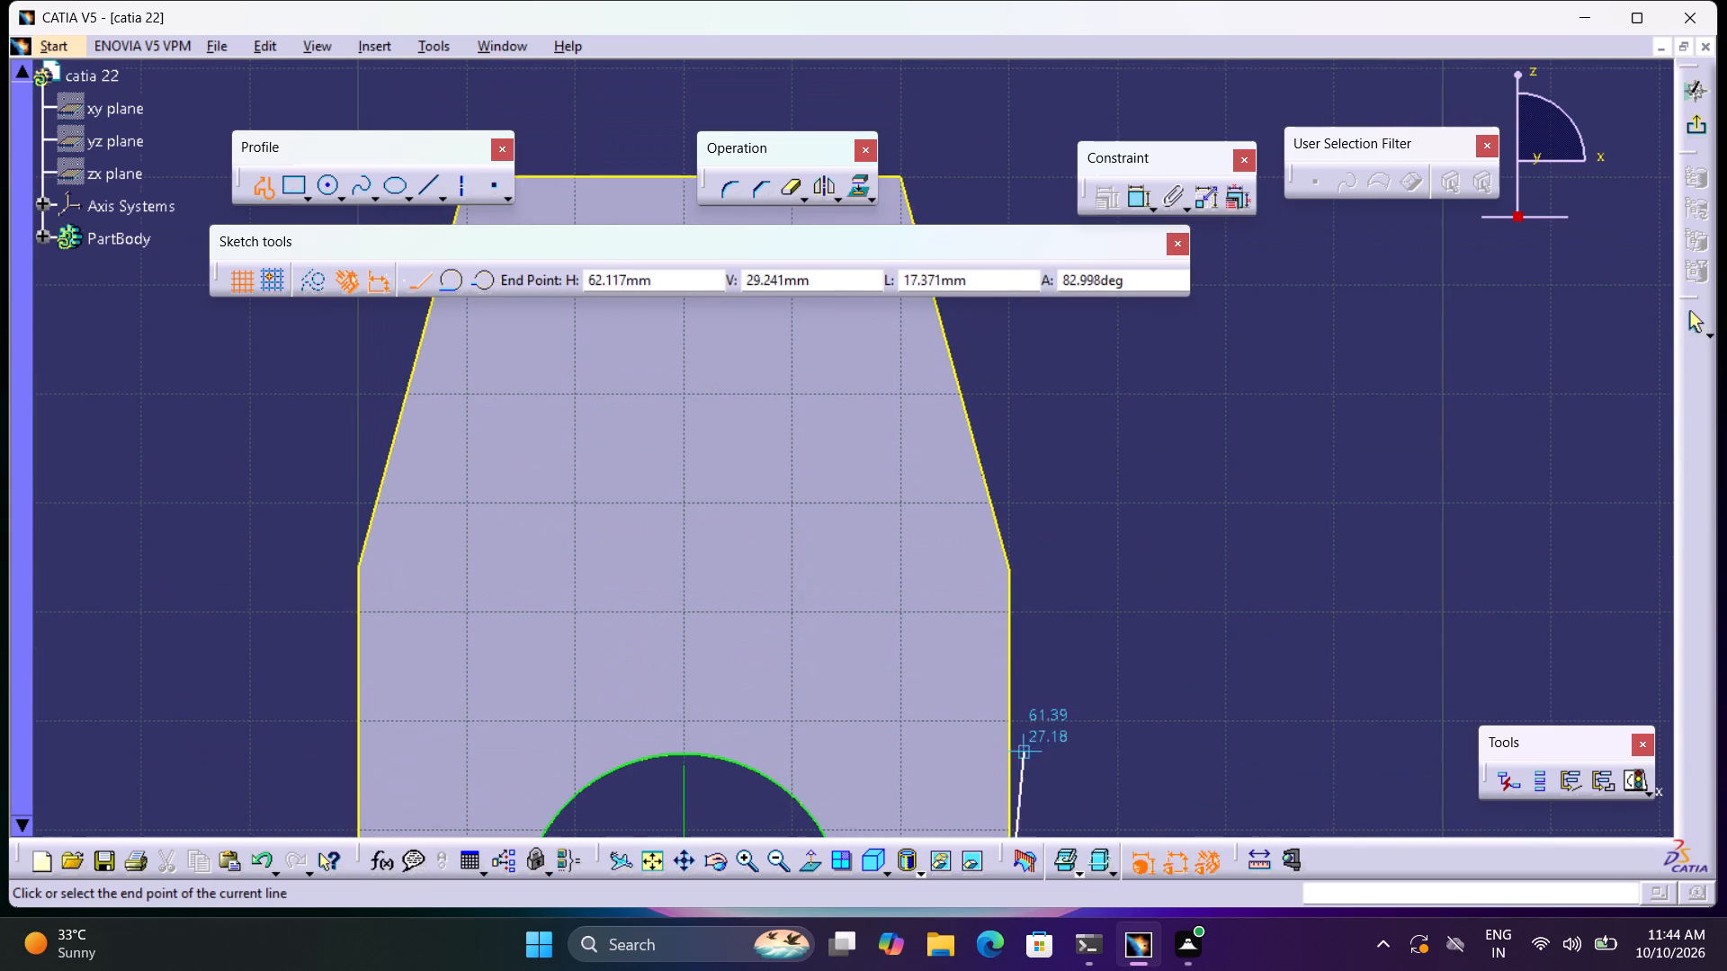
pyautogui.click(1007, 569)
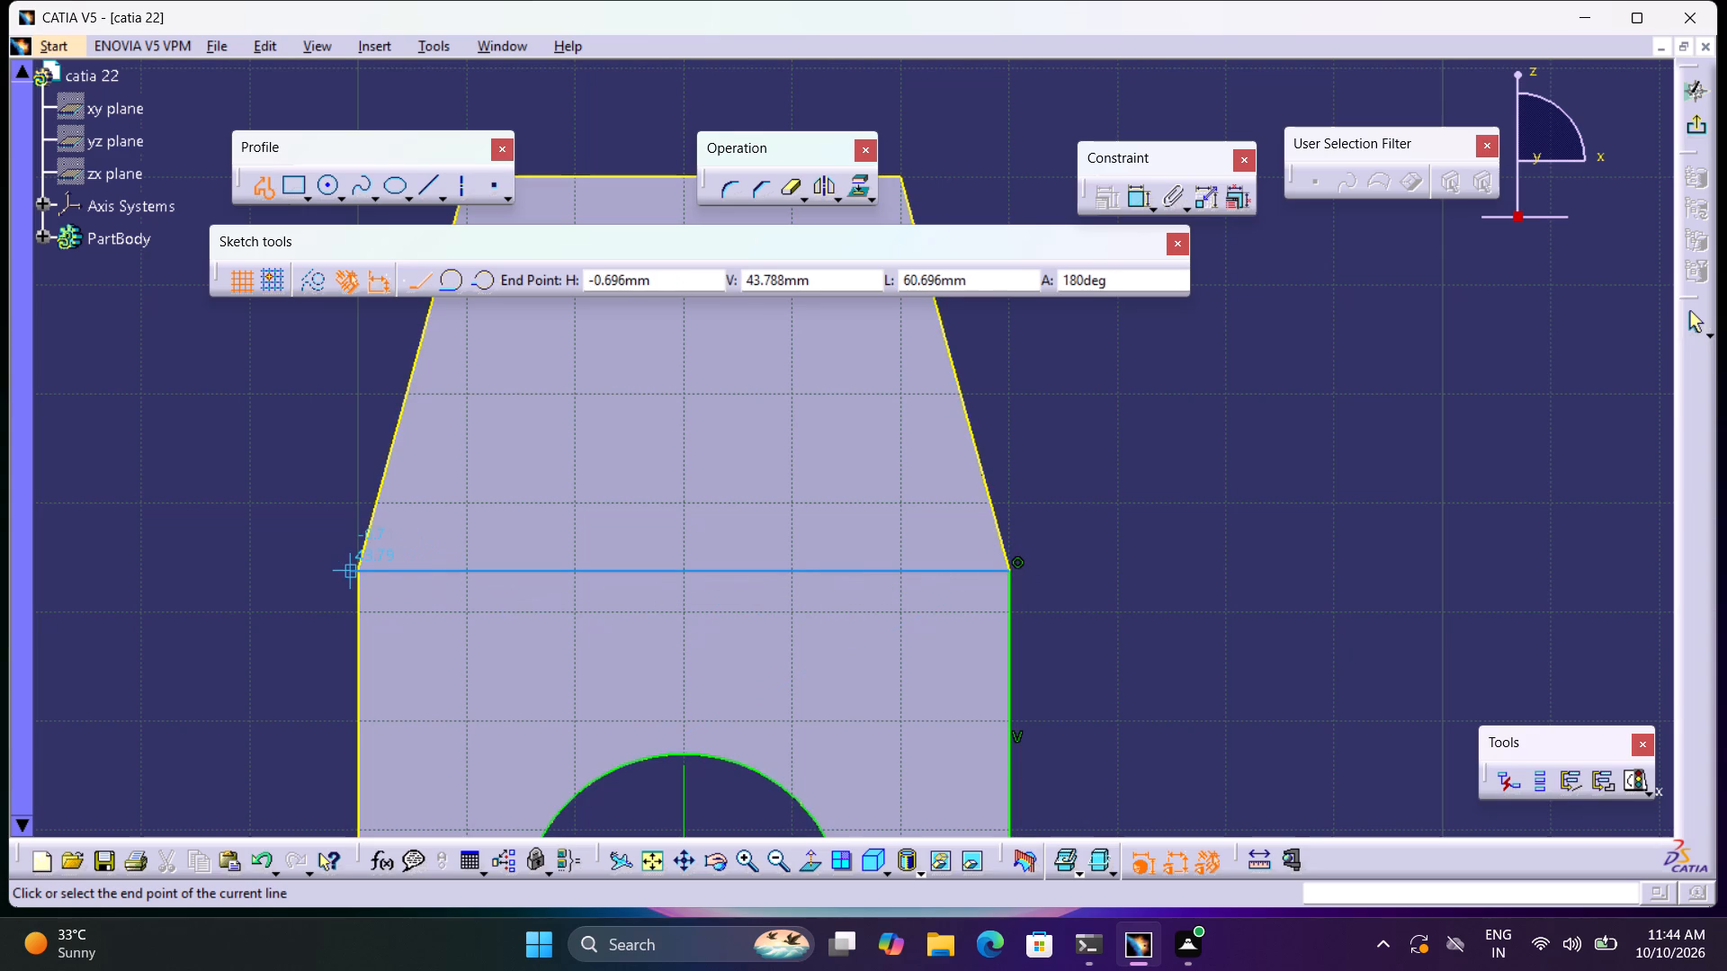
pyautogui.click(361, 570)
pyautogui.scroll(1, 388, 598)
pyautogui.moveTo(373, 573); pyautogui.dragTo(412, 228, button='middle')
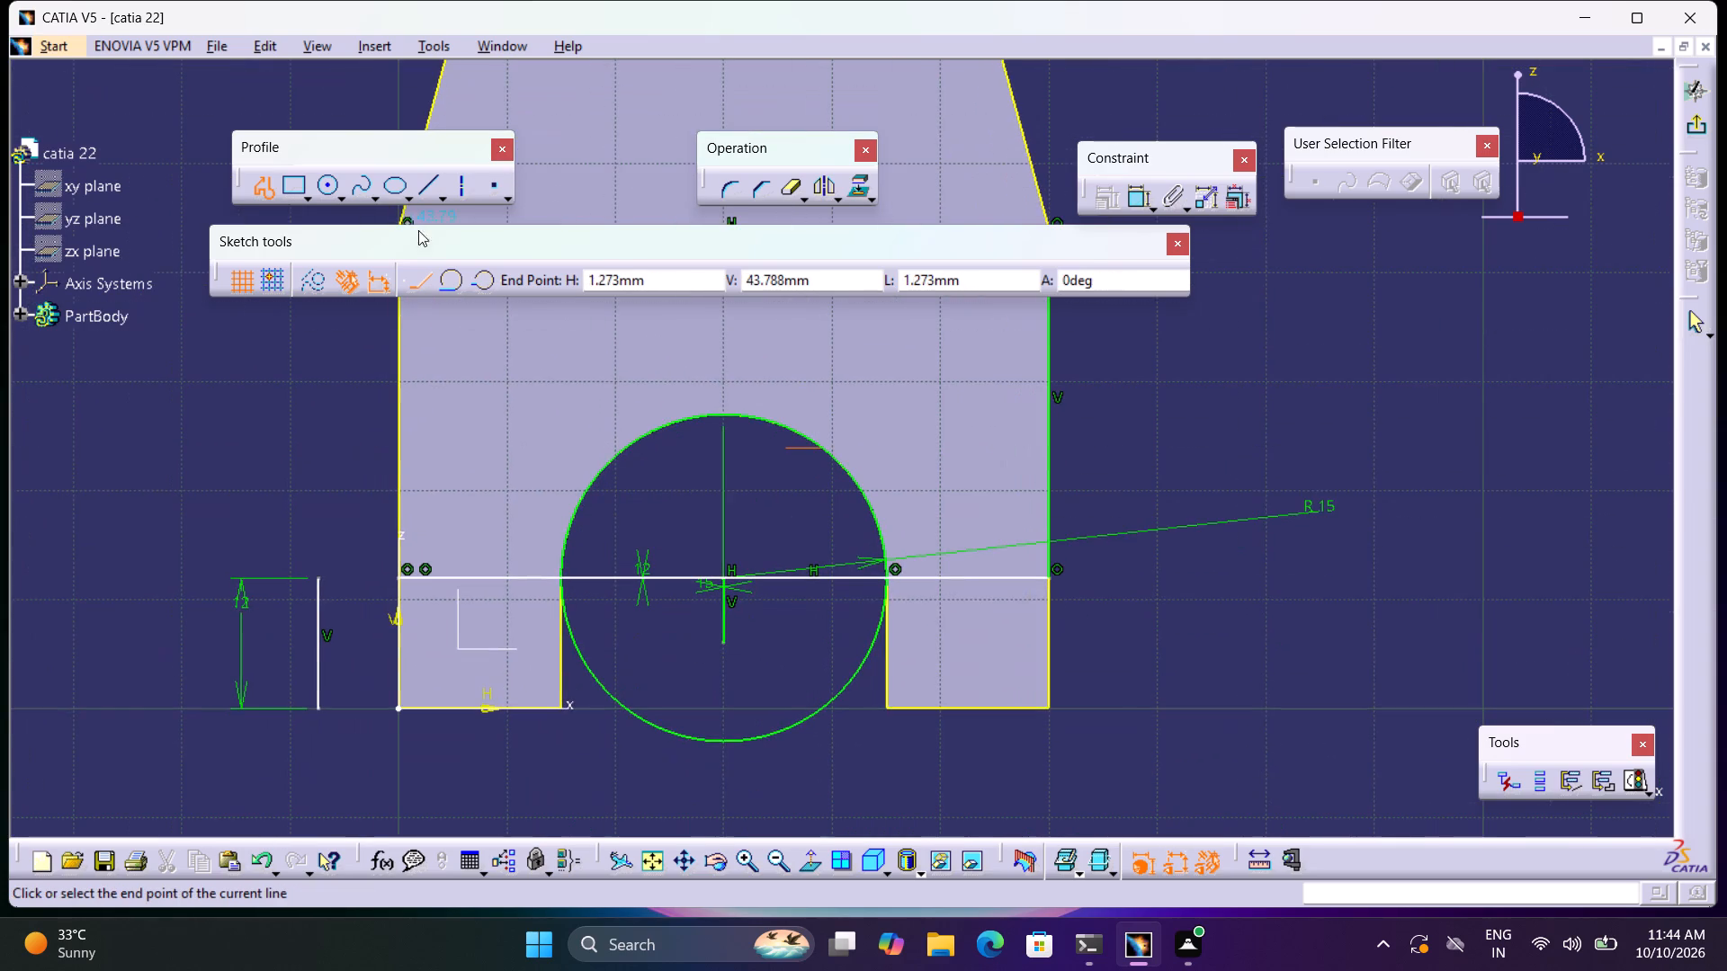
pyautogui.click(398, 574)
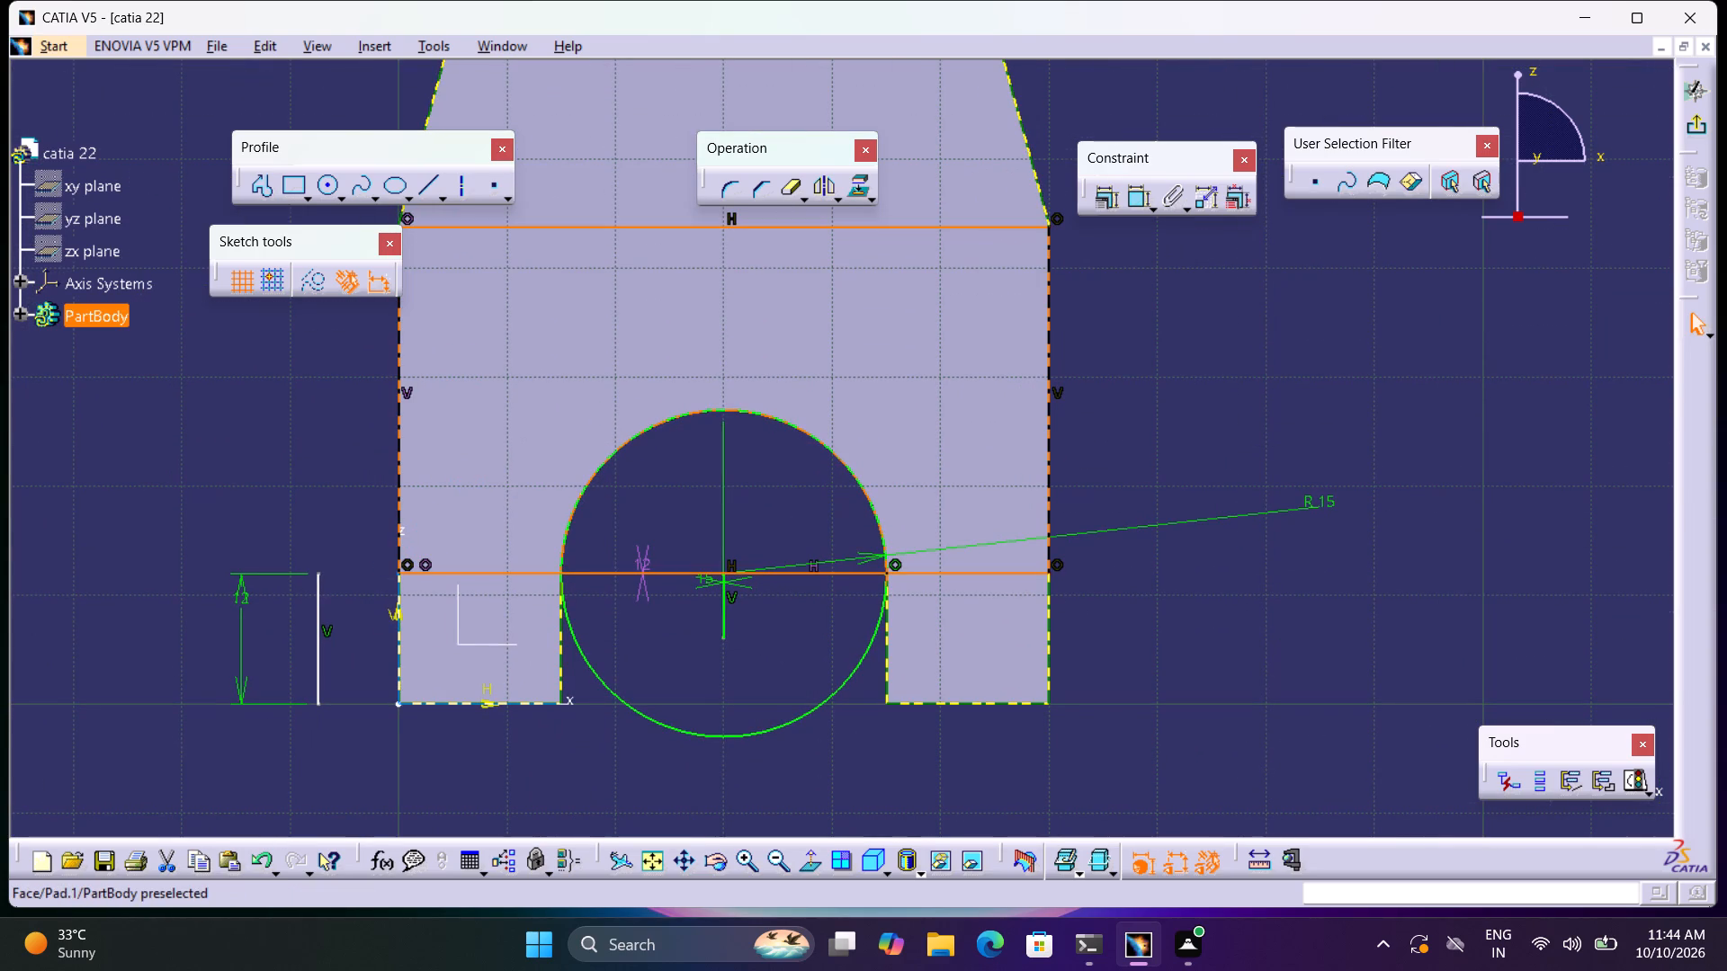
# Quick-trim the short vertical line, the rectangle's base line inside the circle, and the circle's lower half.
pyautogui.doubleClick(785, 191)
pyautogui.click(721, 595)
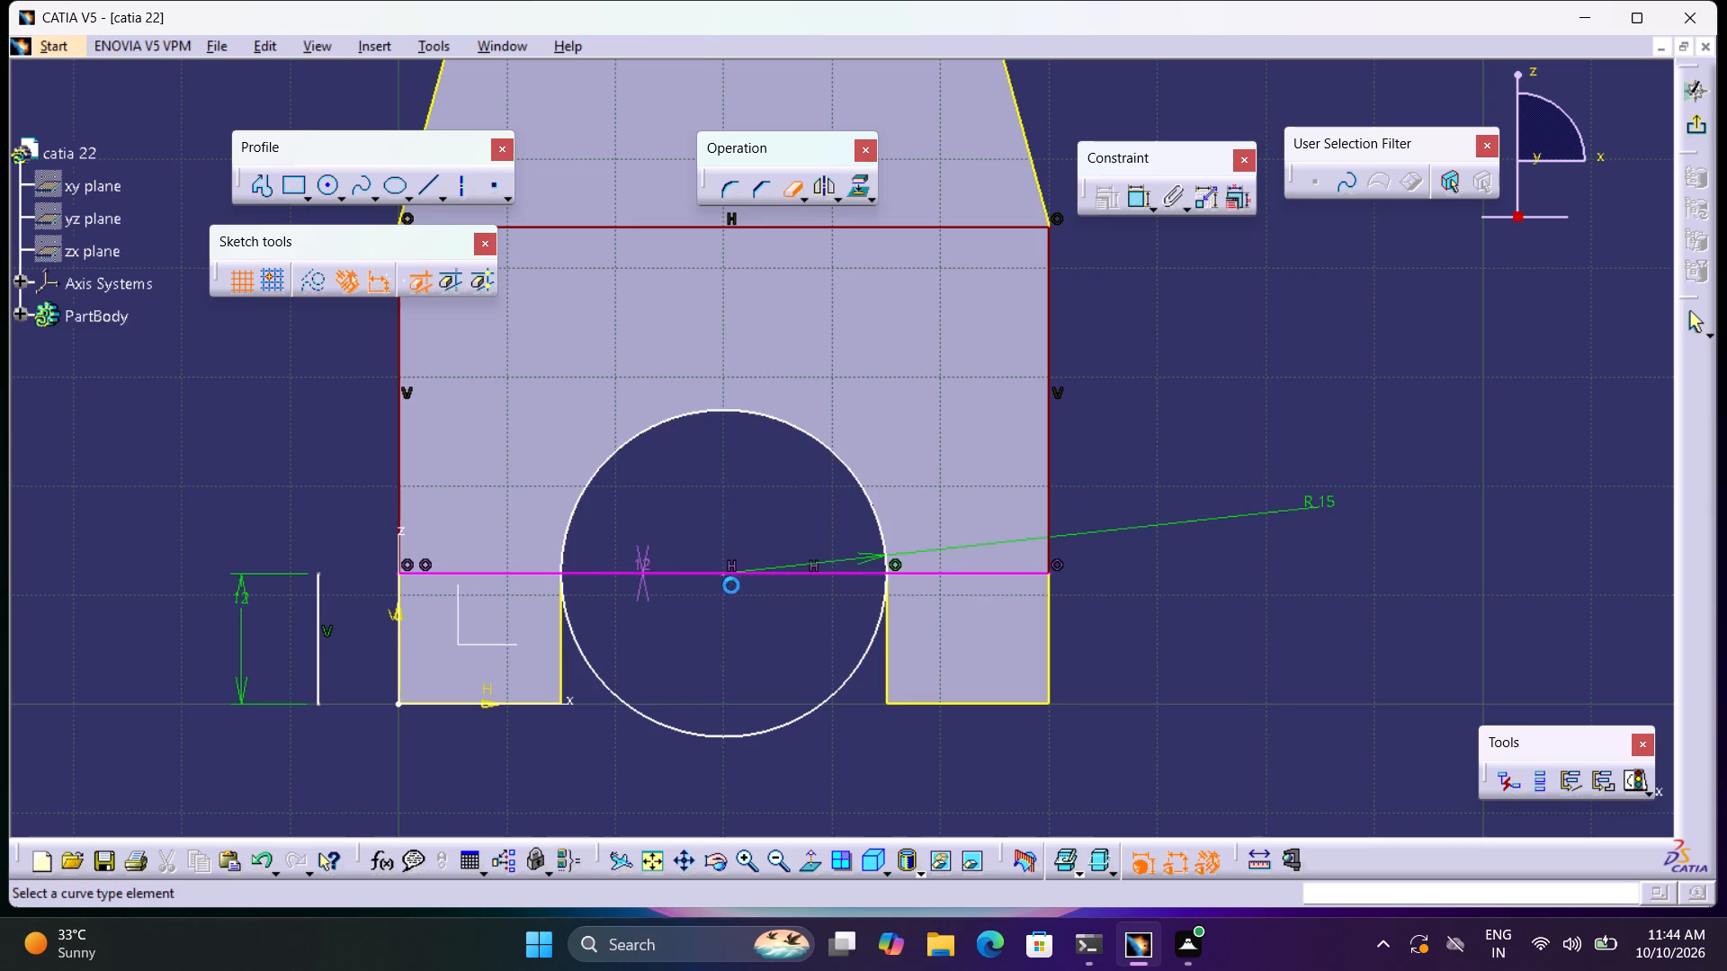
pyautogui.click(755, 575)
pyautogui.click(718, 572)
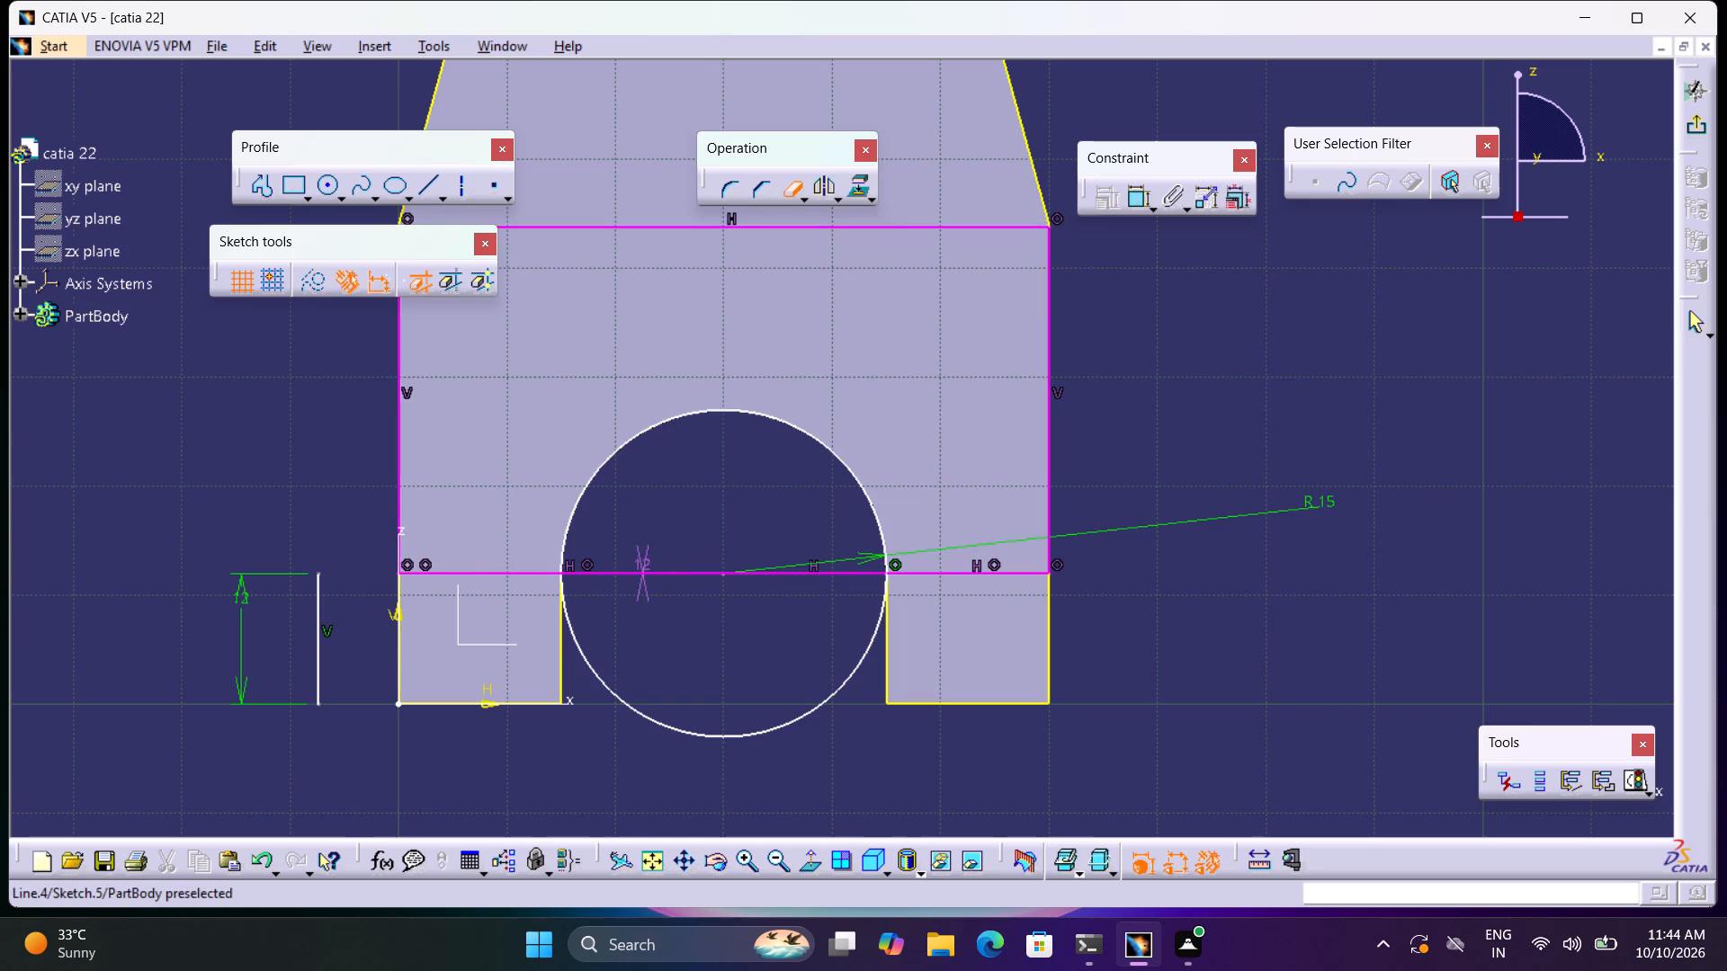
pyautogui.click(710, 575)
pyautogui.click(644, 566)
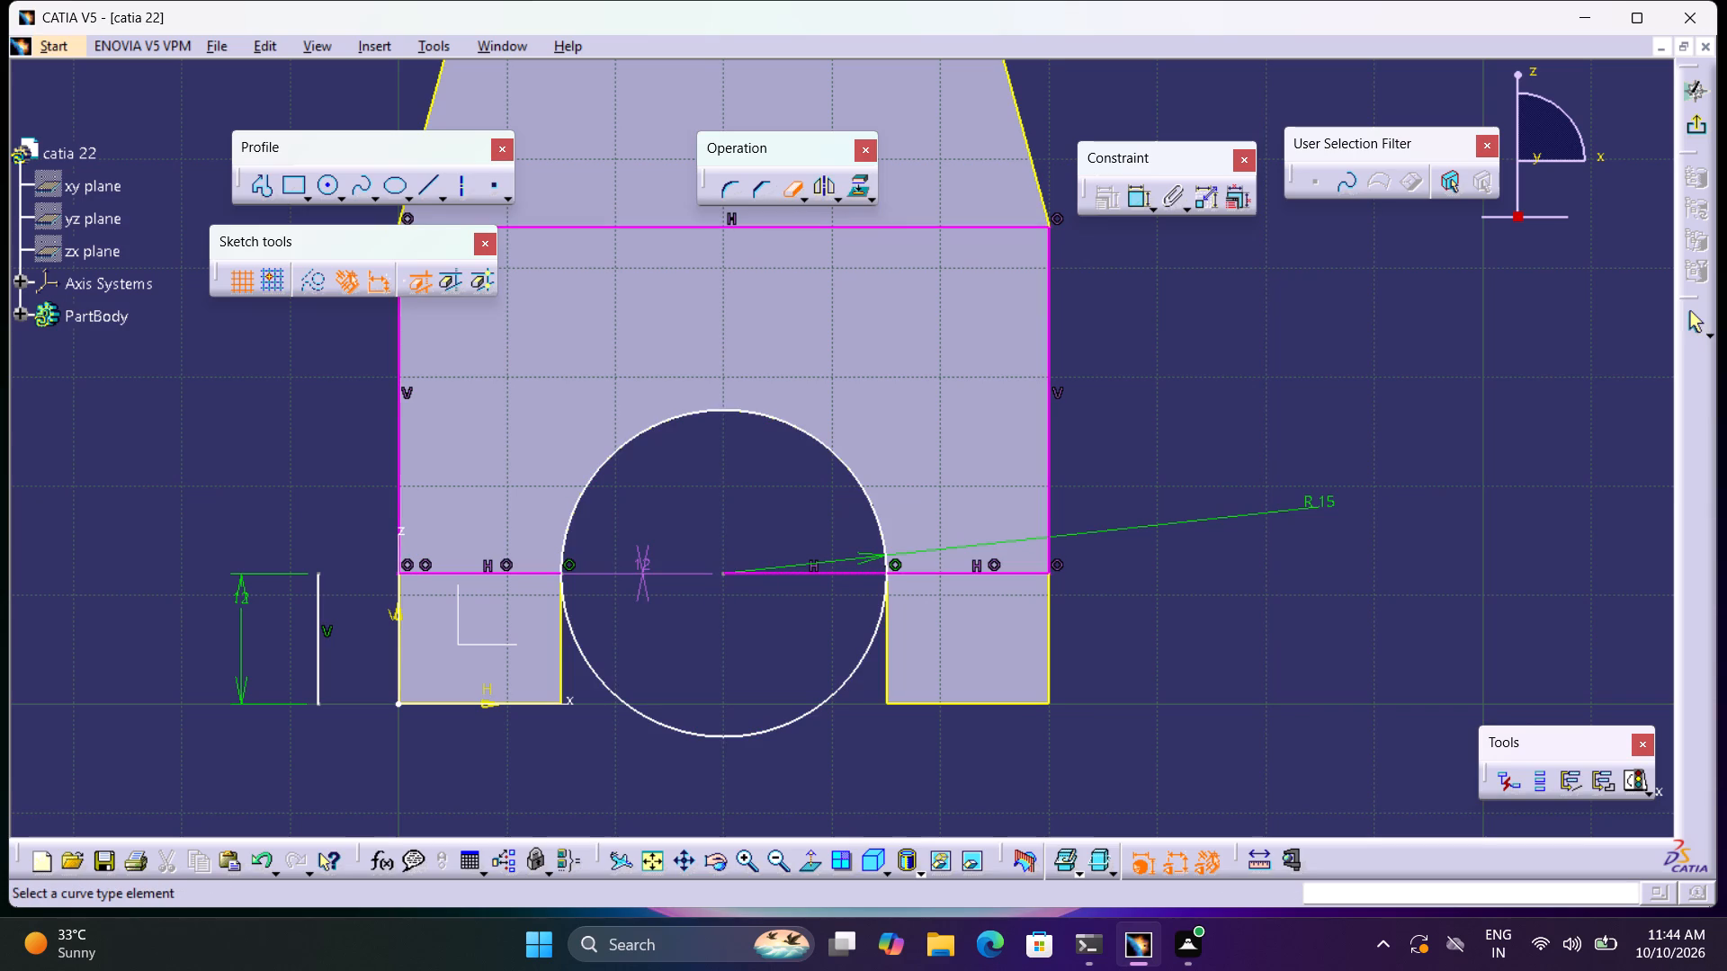
pyautogui.click(607, 694)
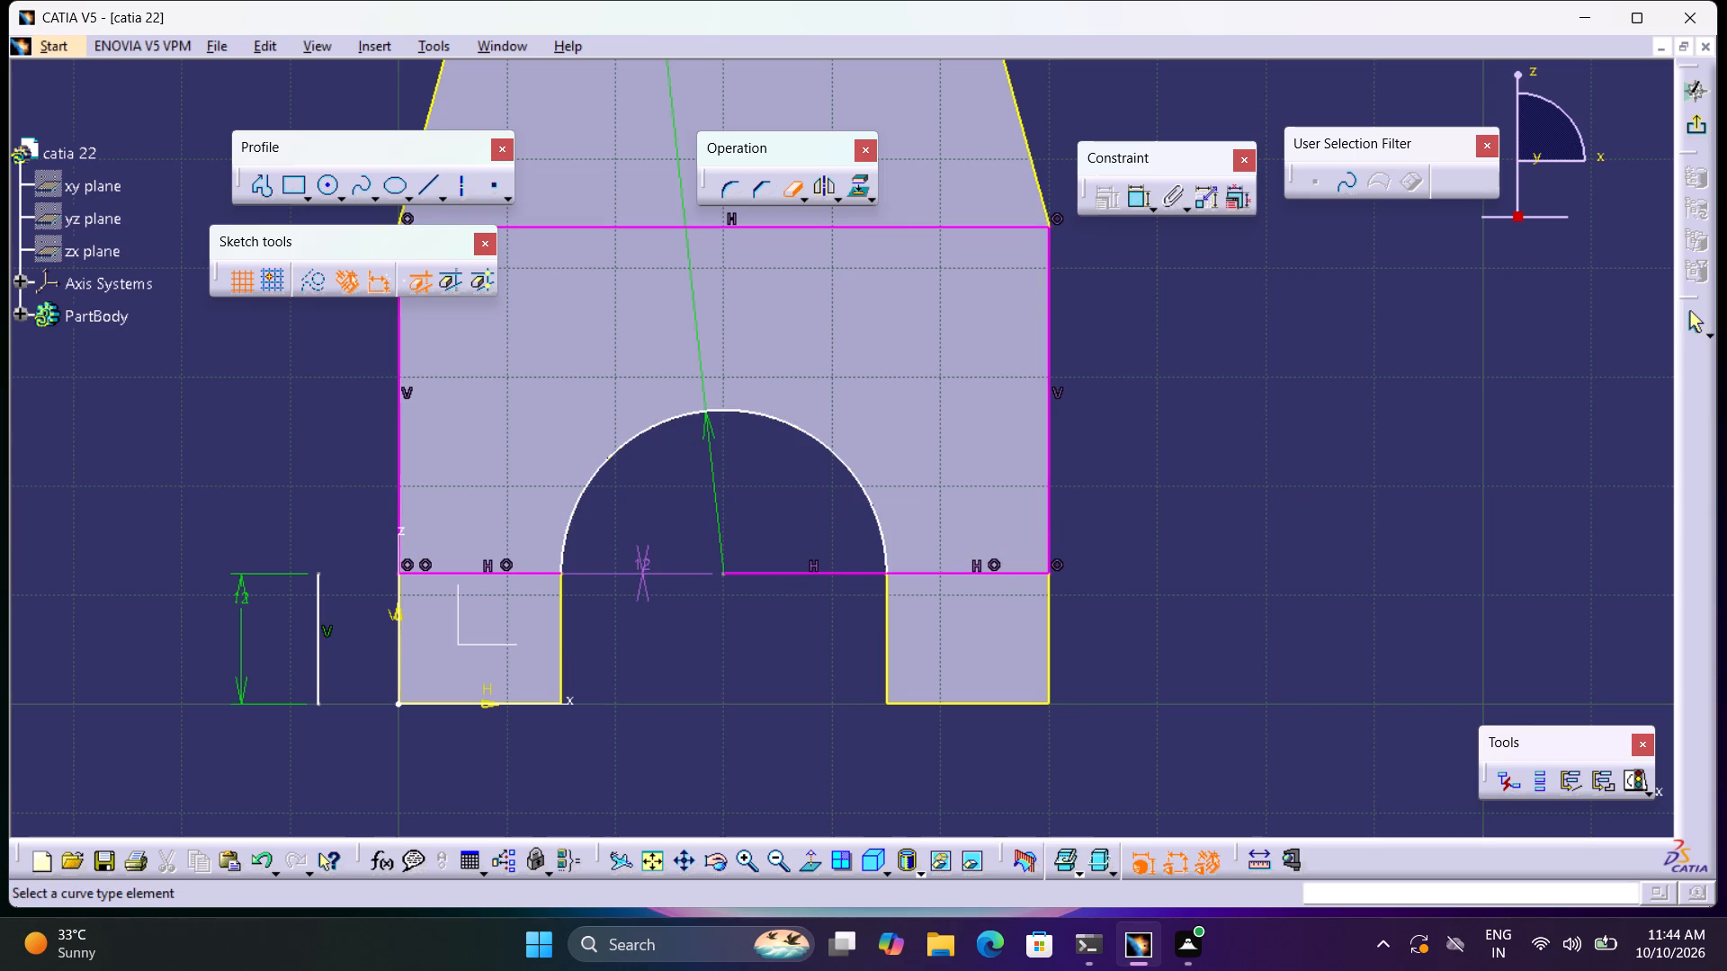
# Trim away the separate vertical line outside the body, converting its length into a distance.
pyautogui.click(320, 655)
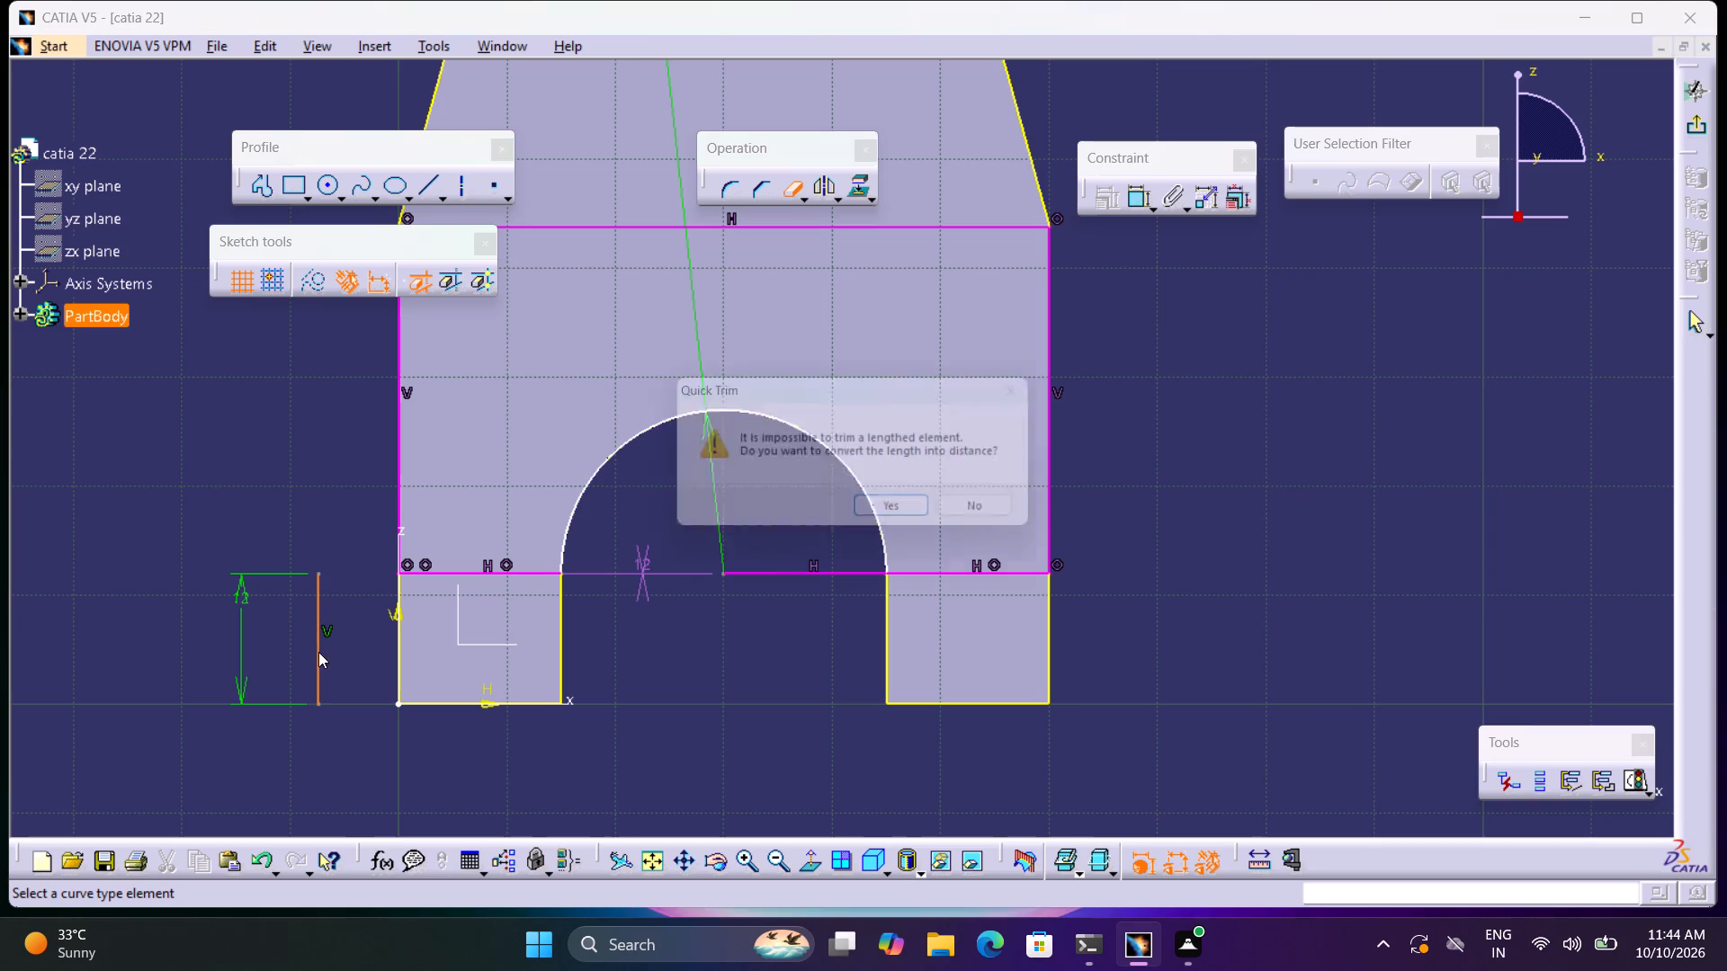
pyautogui.click(883, 511)
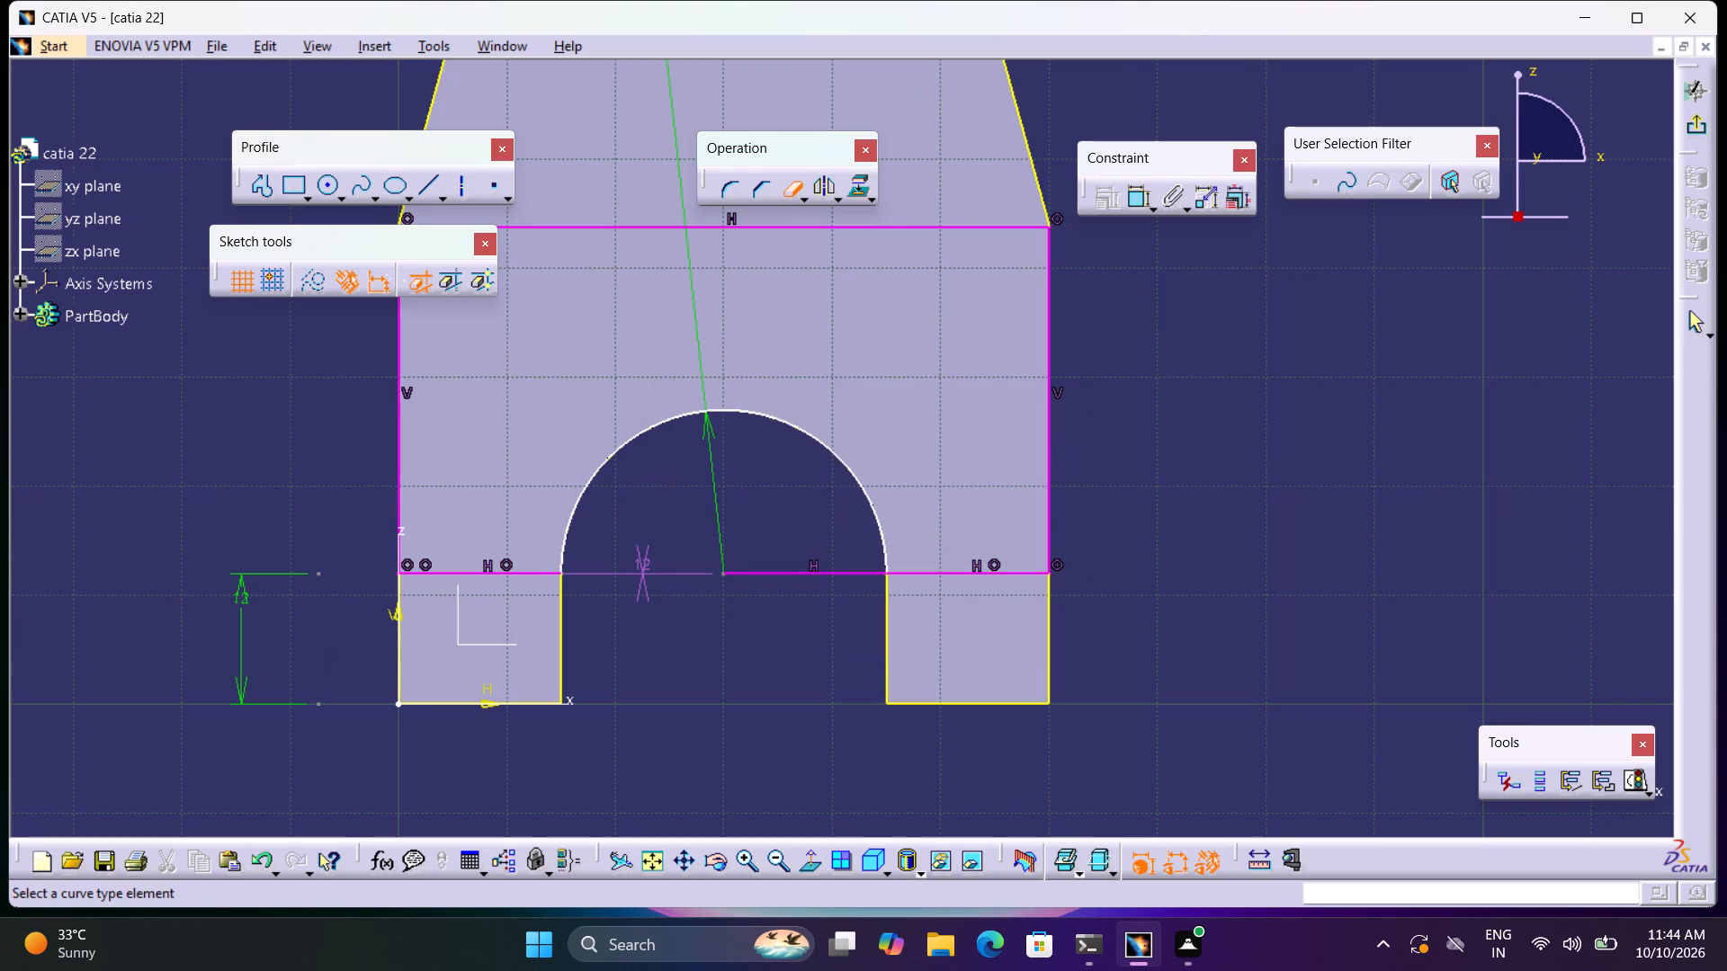
pyautogui.press('Escape')
pyautogui.press('Escape')
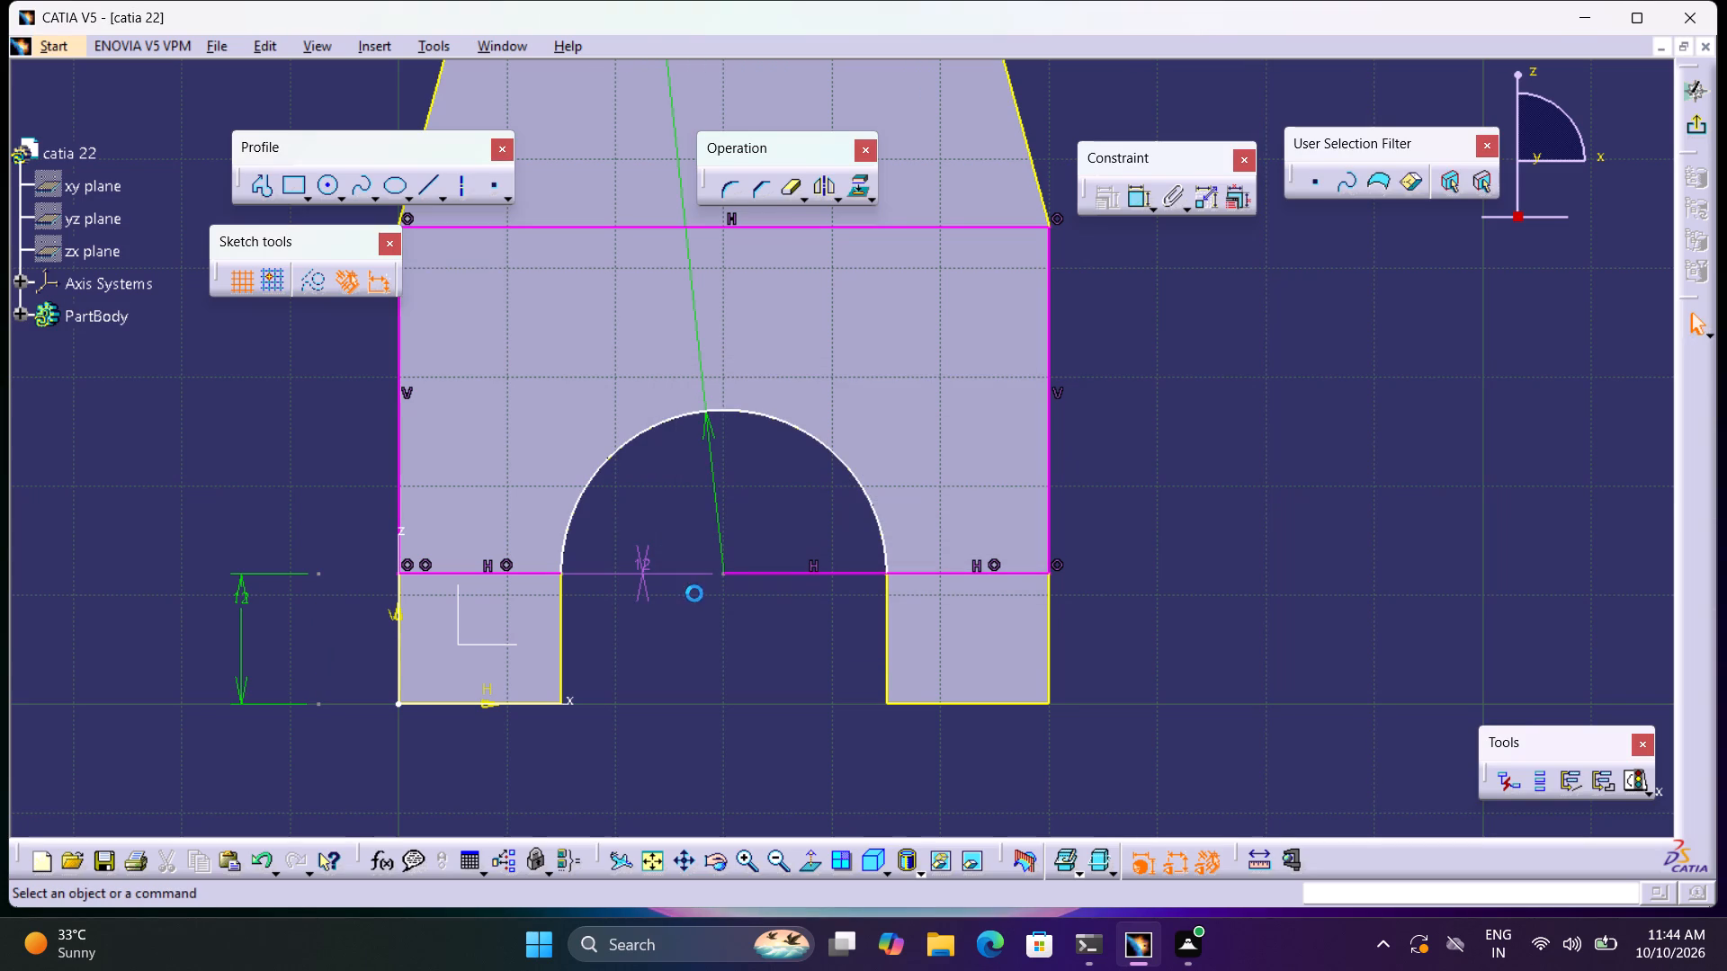
# Delete the 12 mm offset constraint and trim away the remaining horizontal line inside the arch opening.
pyautogui.click(670, 575)
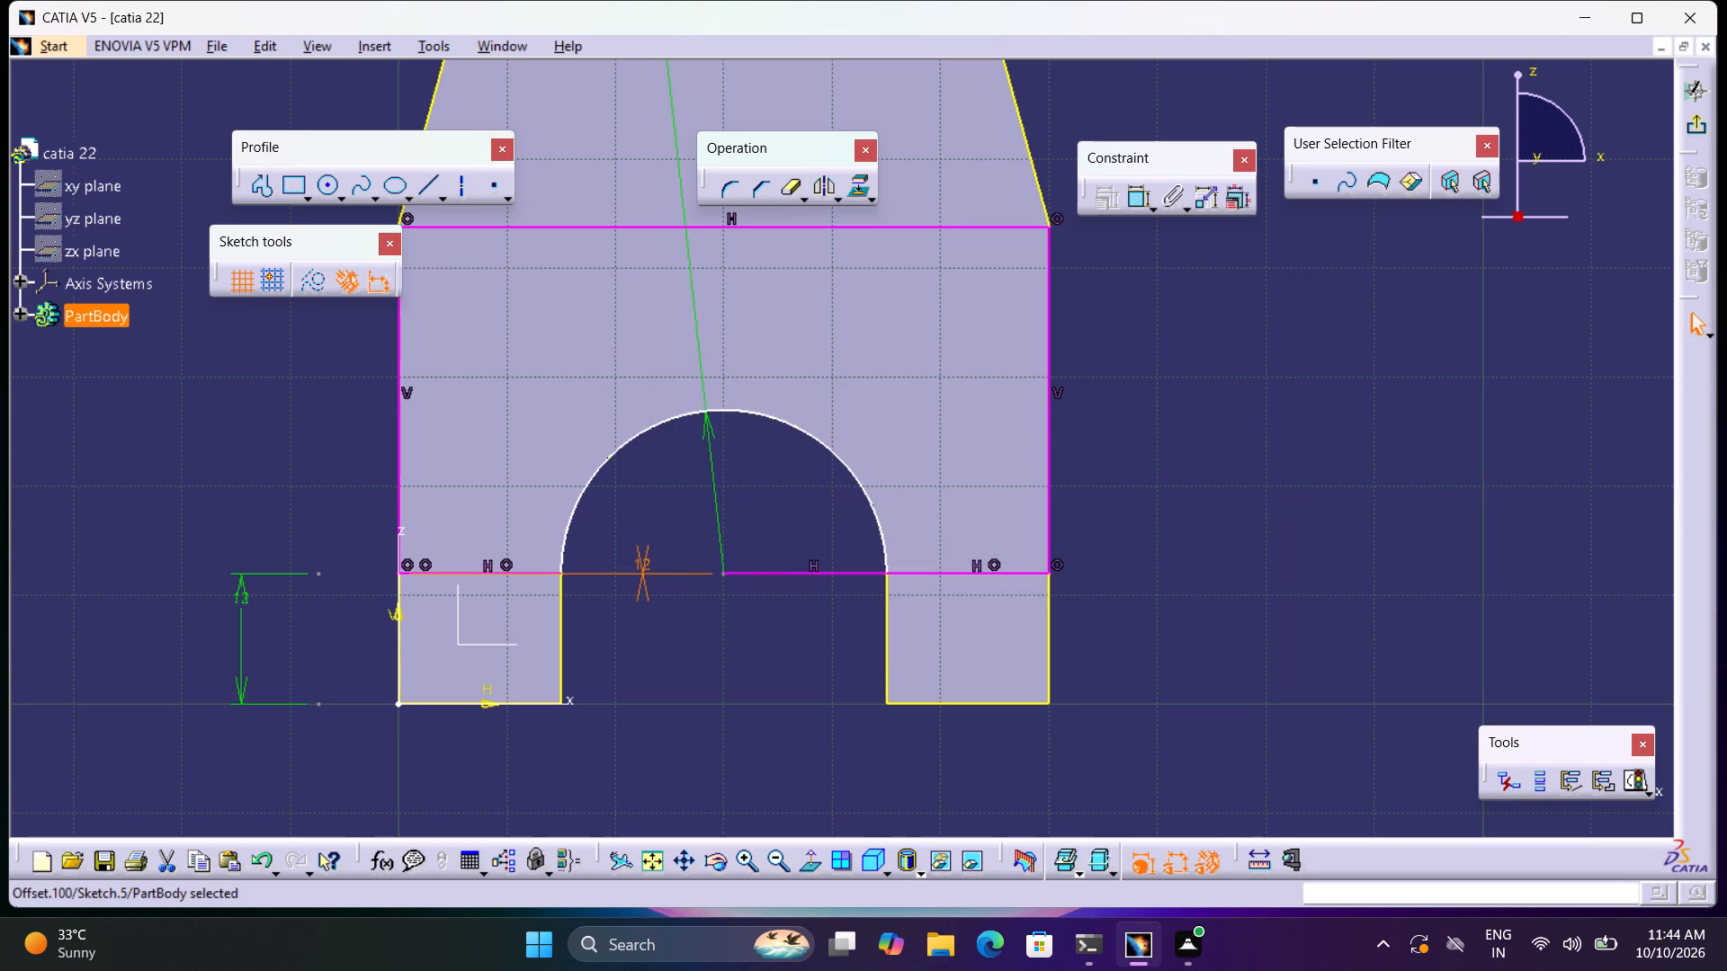
pyautogui.press('Delete')
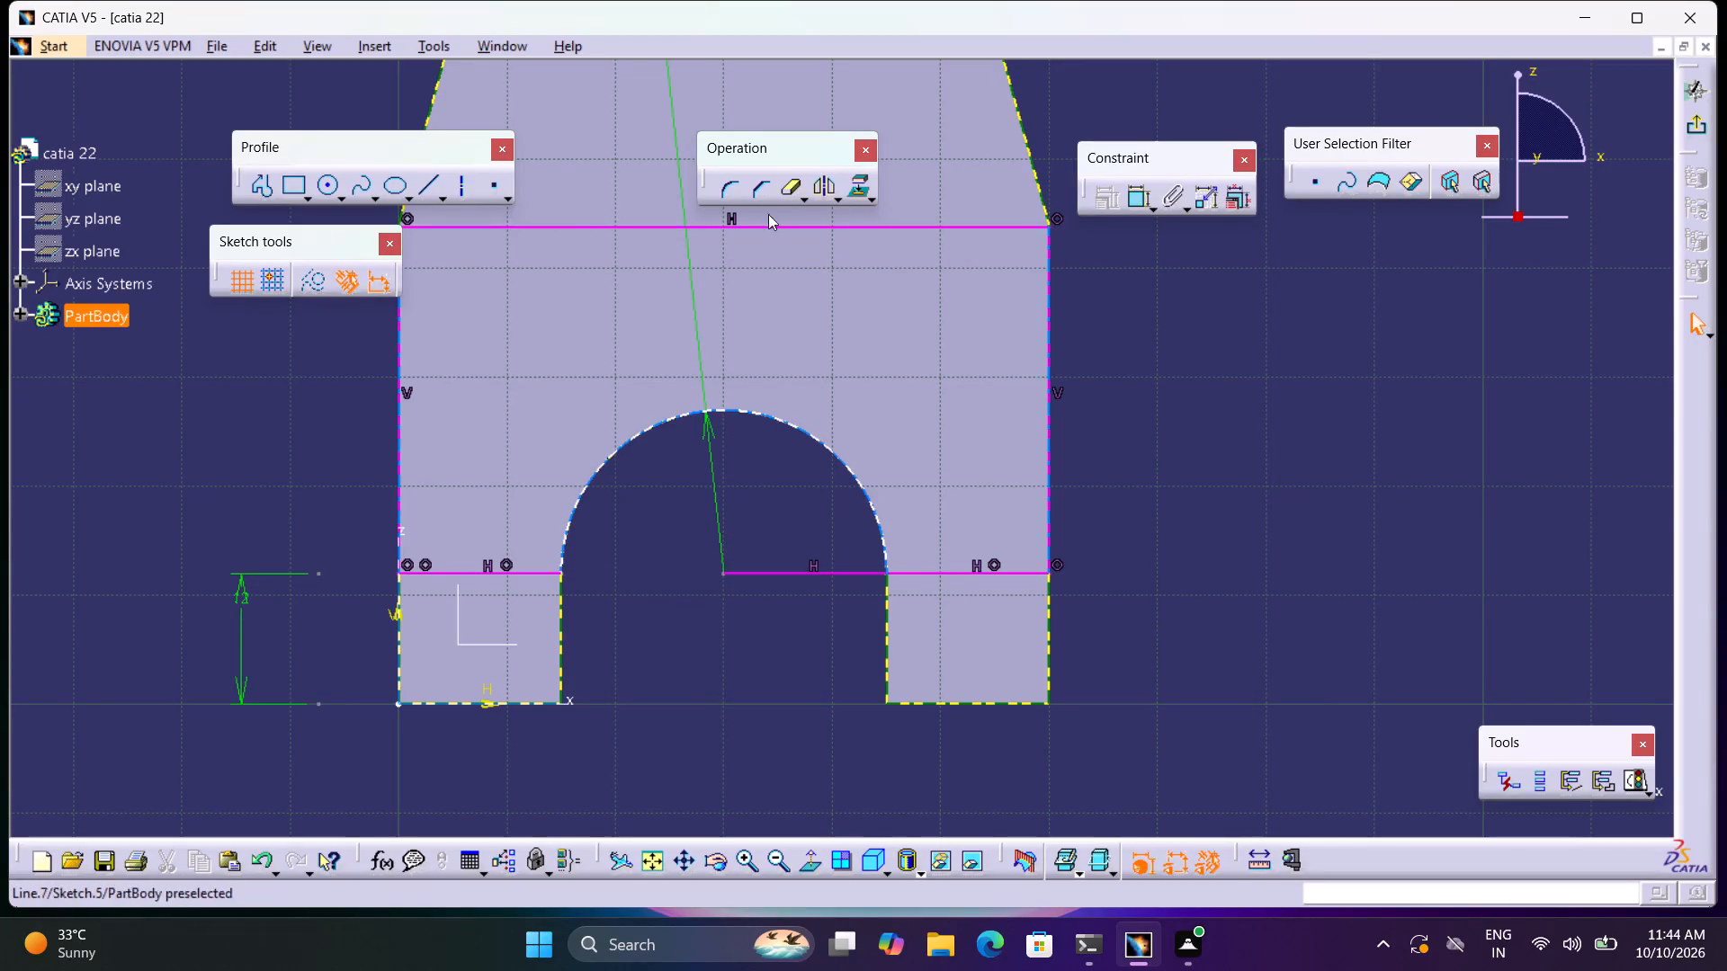
pyautogui.click(790, 196)
pyautogui.click(805, 574)
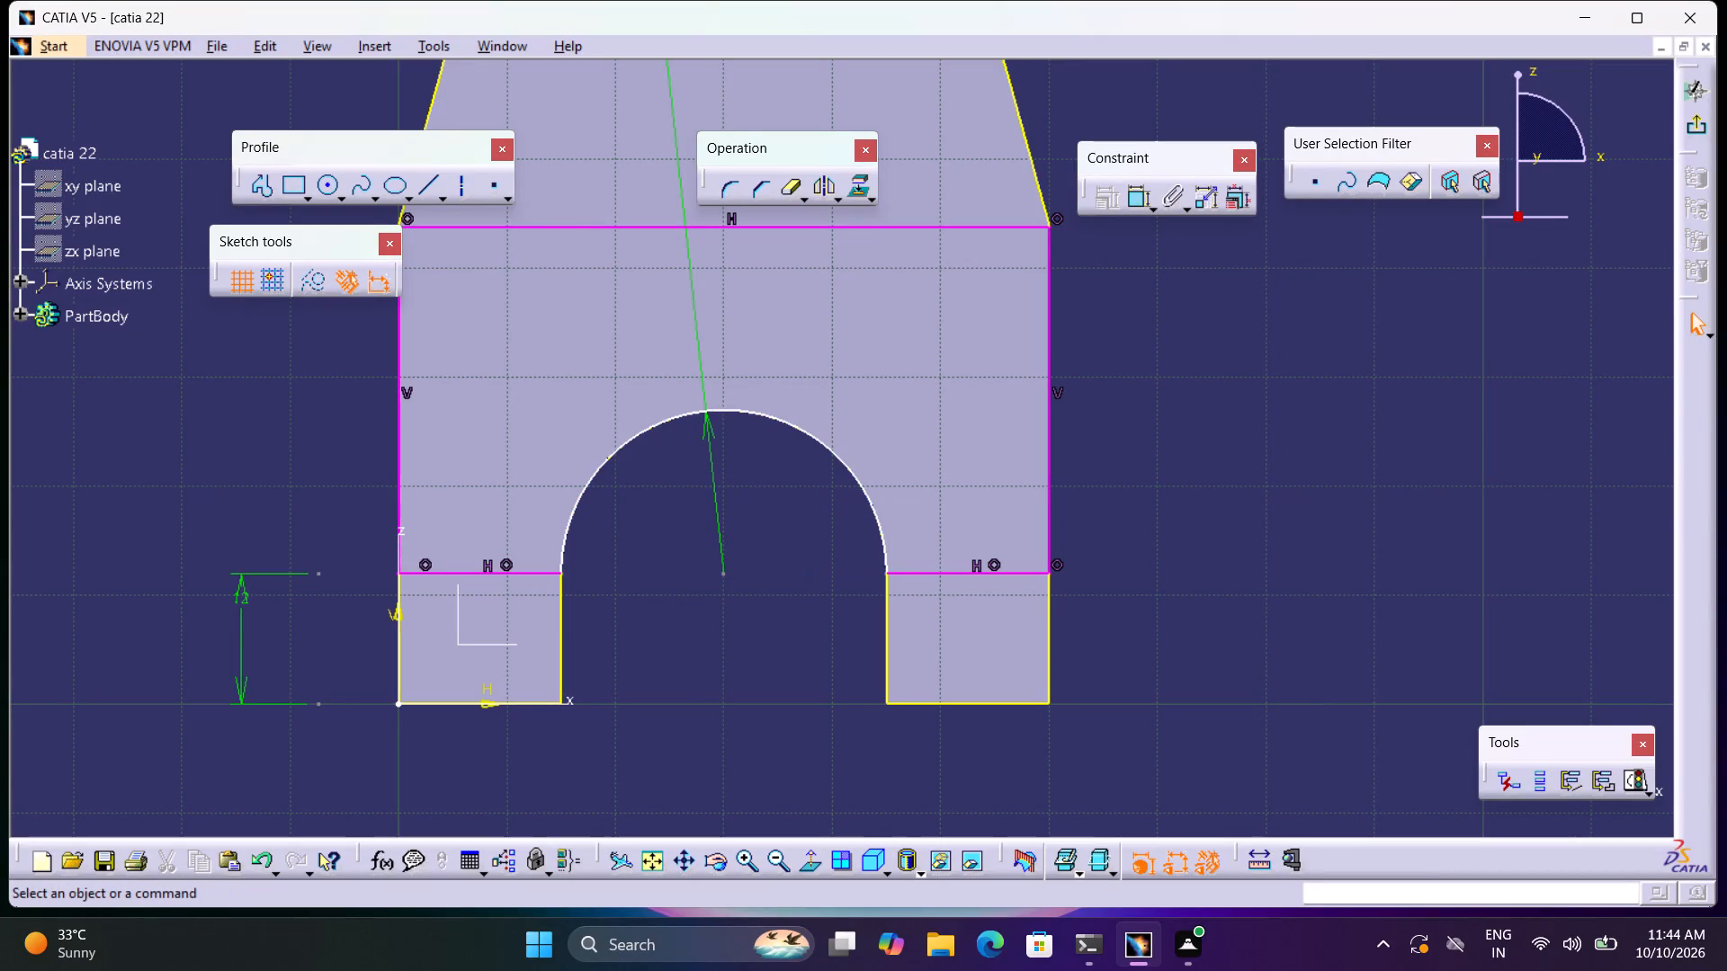
# Delete the leftover vertical distance dimension beside the body.
pyautogui.click(239, 631)
pyautogui.press('Delete')
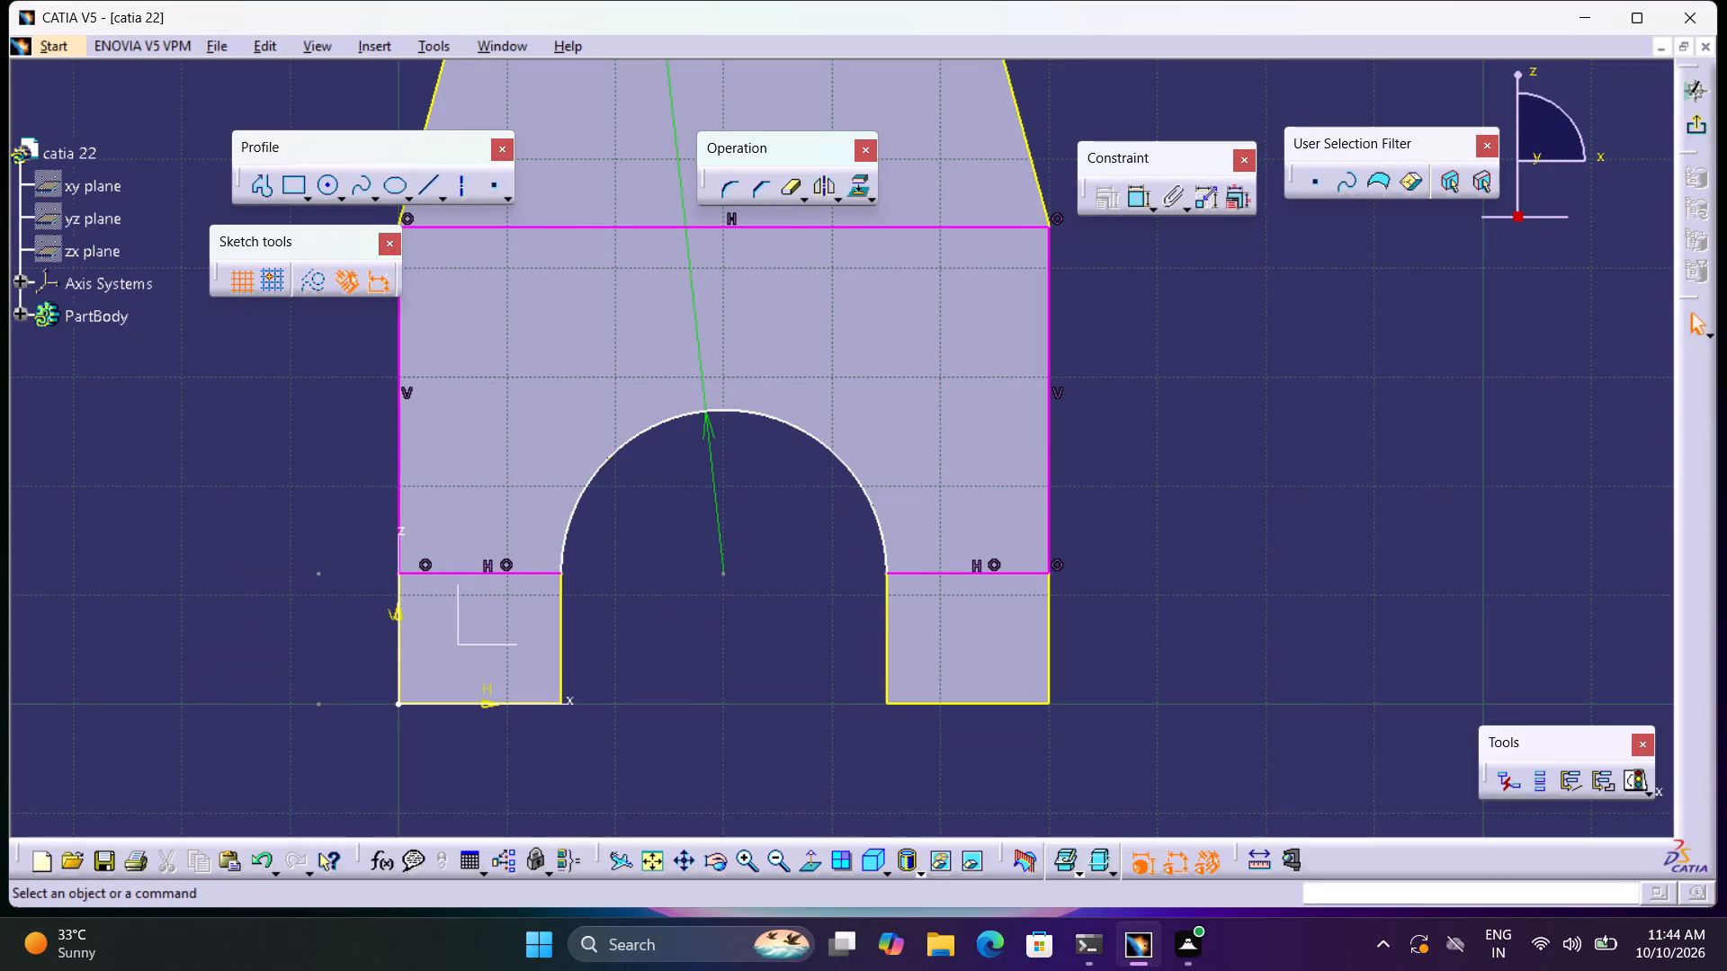
# Delete the projected body outline from the sketch, keeping the rectangular profile with the arched opening.
pyautogui.click(557, 641)
pyautogui.press('Delete')
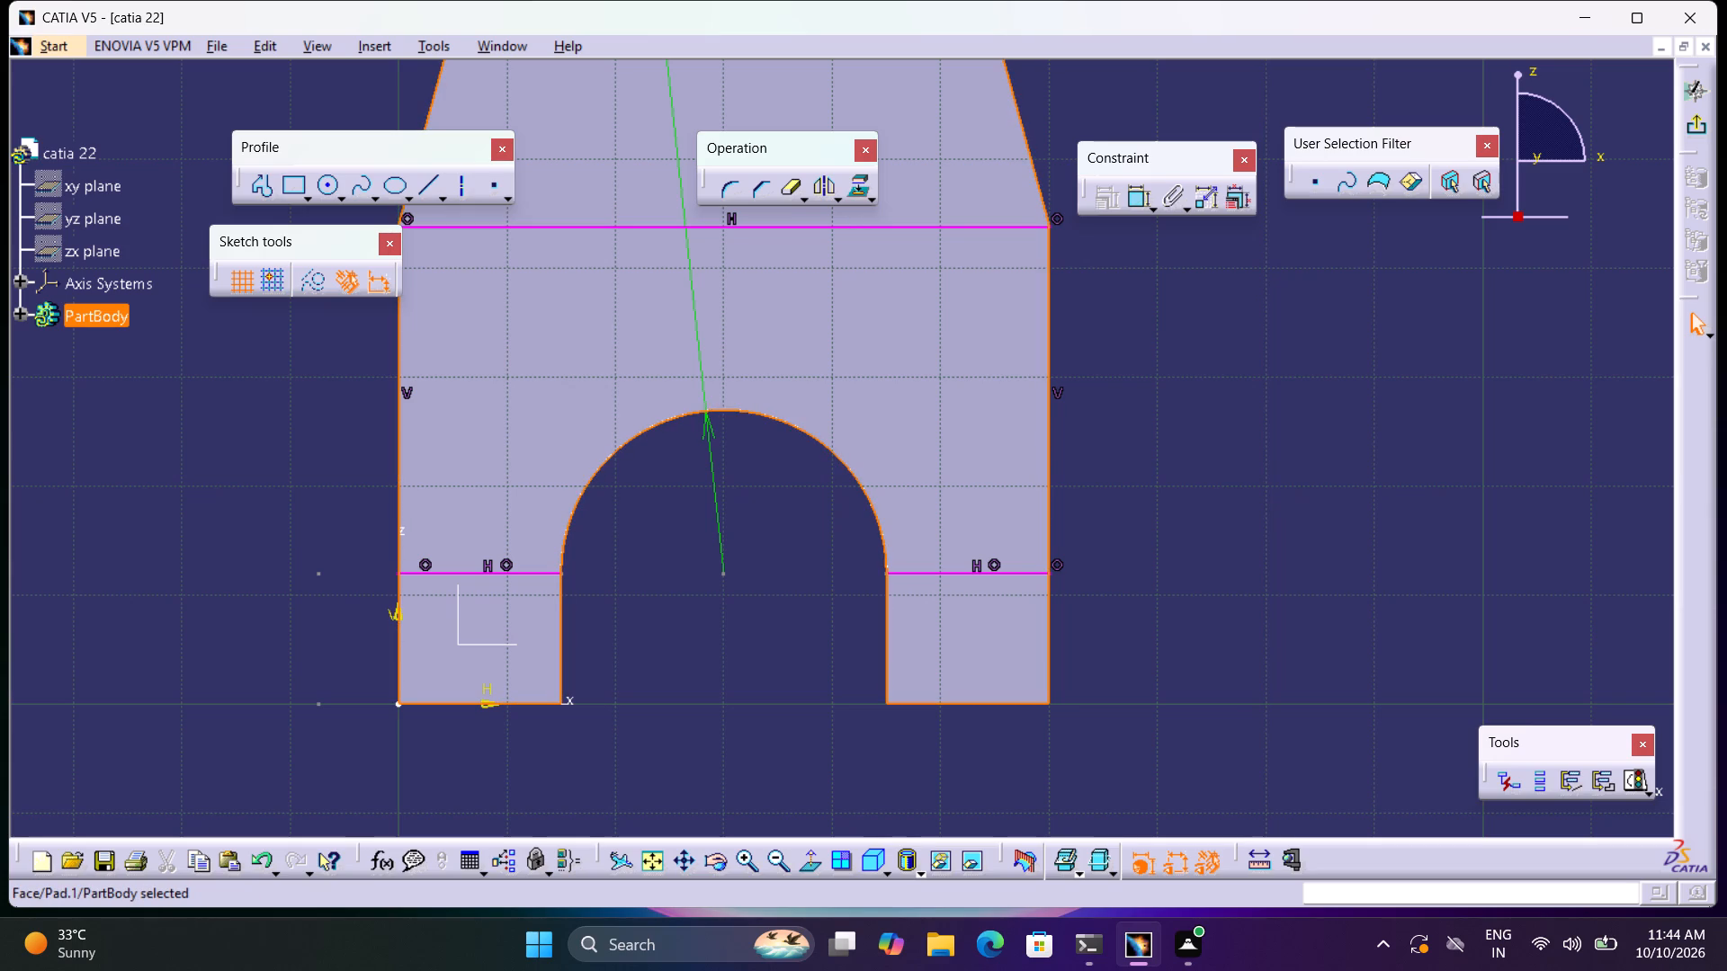
pyautogui.press('Delete')
pyautogui.moveTo(622, 653); pyautogui.dragTo(637, 692, button='middle')
pyautogui.rightClick(634, 685)
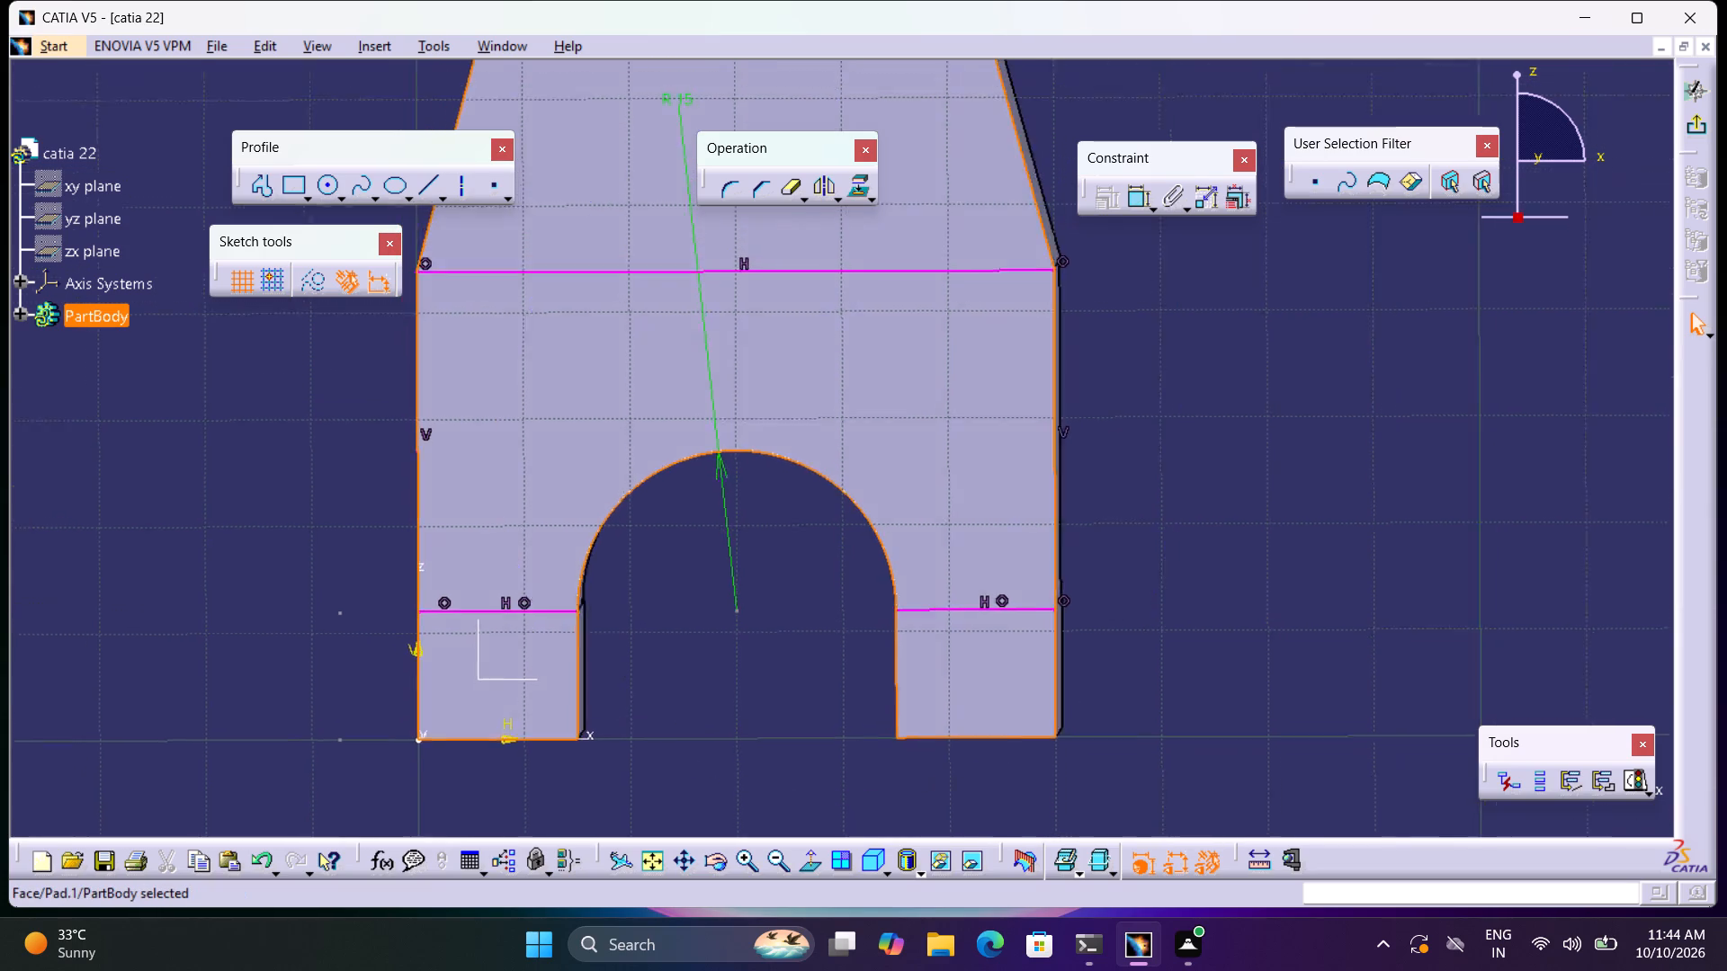
pyautogui.moveTo(637, 692); pyautogui.dragTo(649, 740, button='middle')
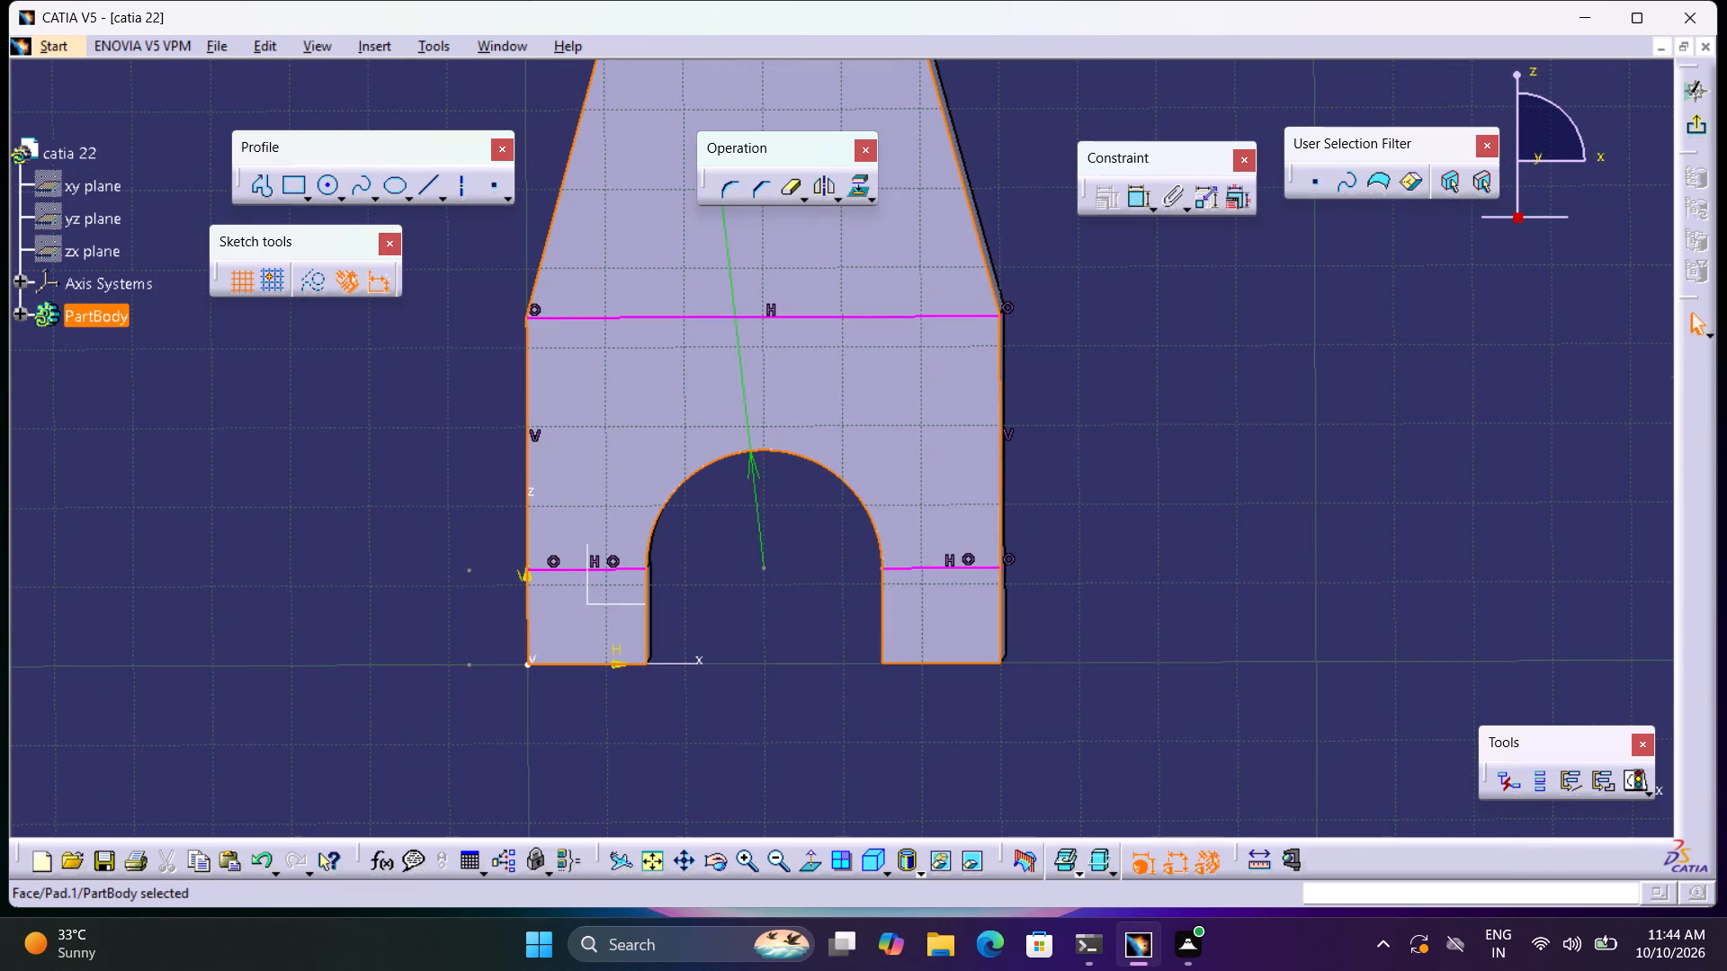
pyautogui.press('Delete')
pyautogui.doubleClick(694, 637)
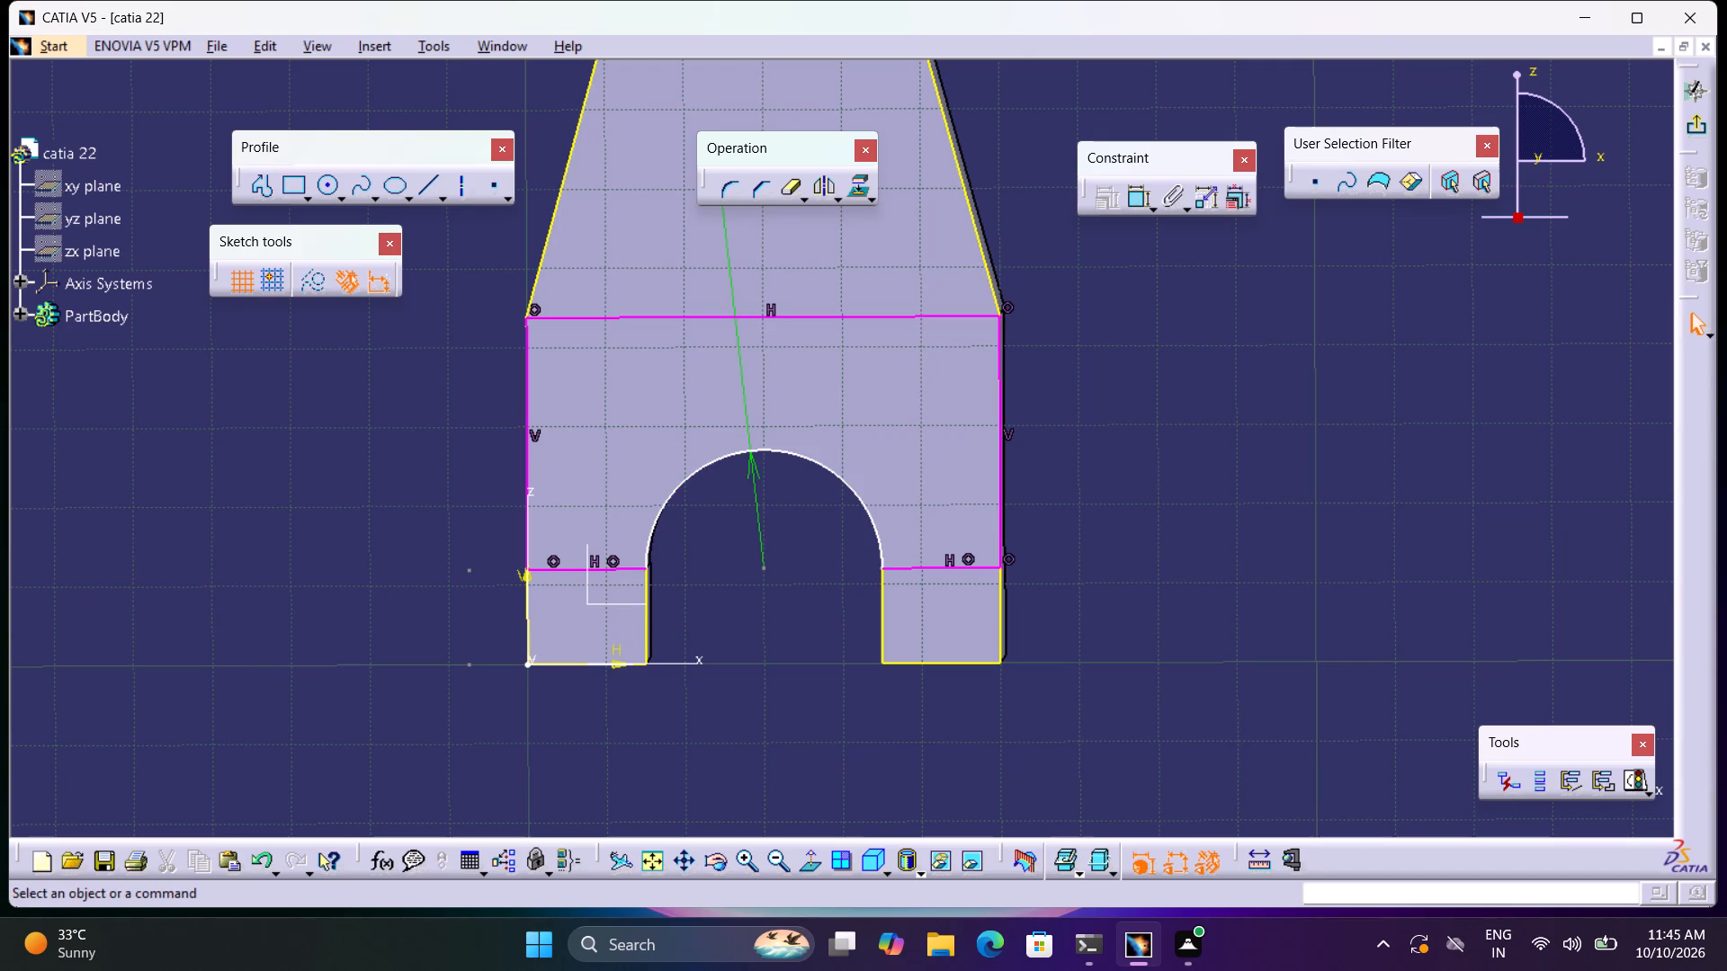
pyautogui.click(546, 246)
pyautogui.press('Delete')
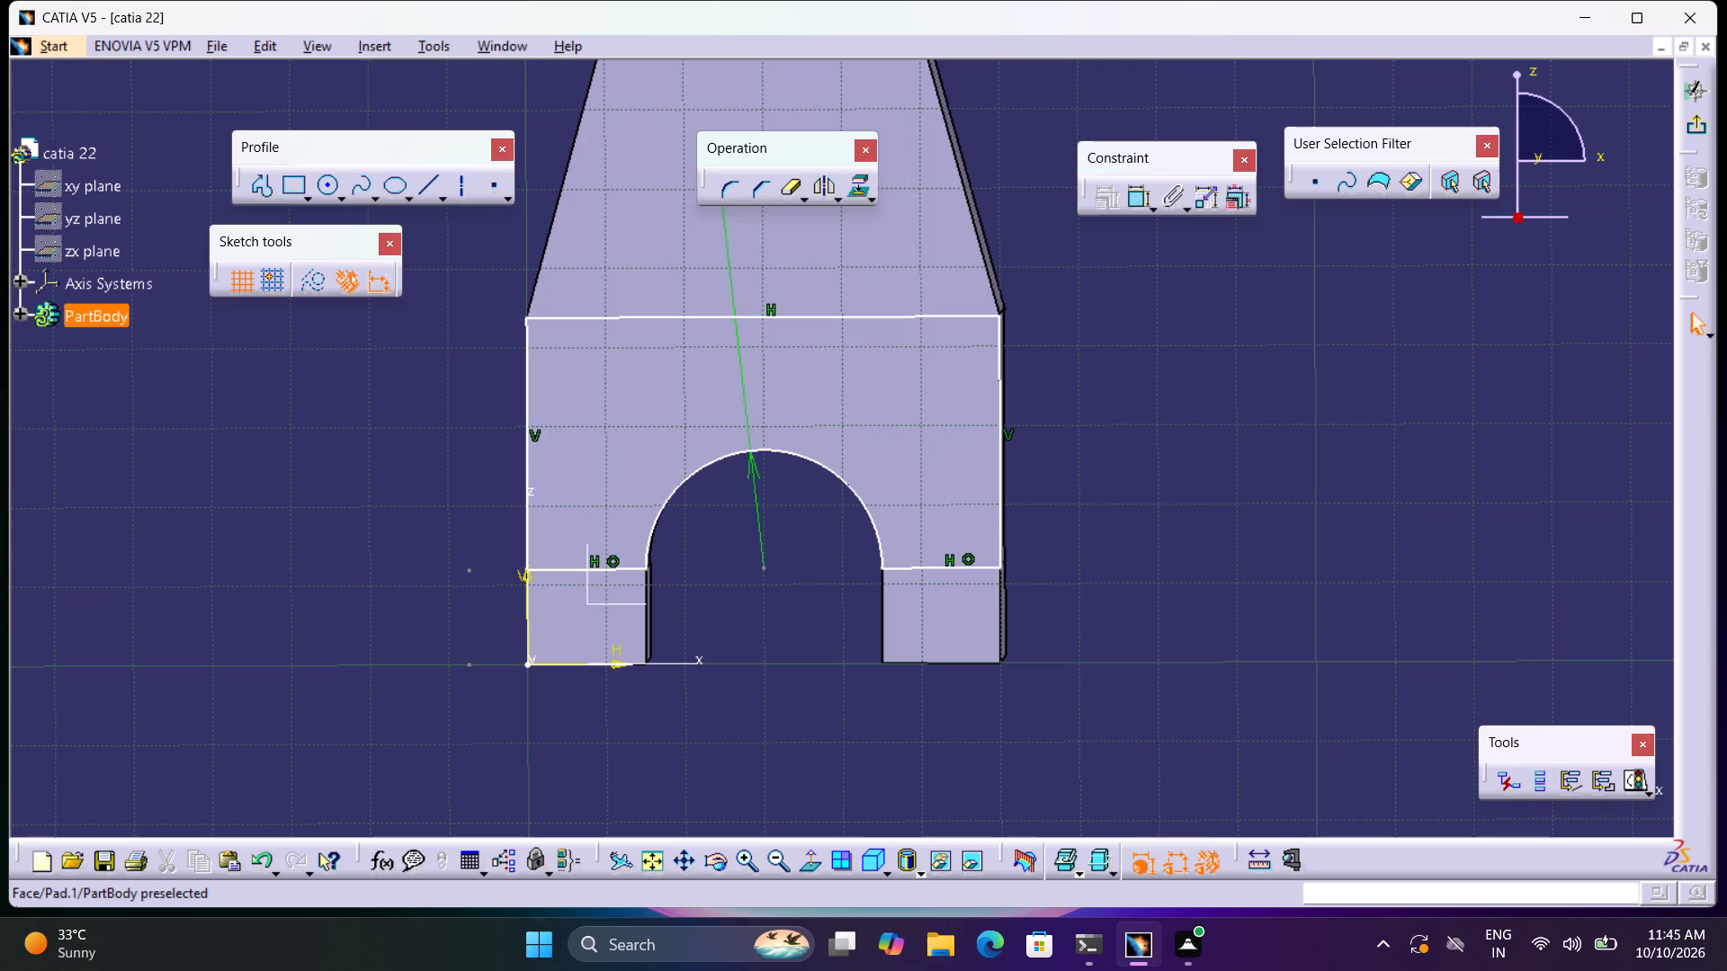
# Exit the sketch and cut its profile into the end of the body as a pocket 20 mm deep.
pyautogui.click(812, 861)
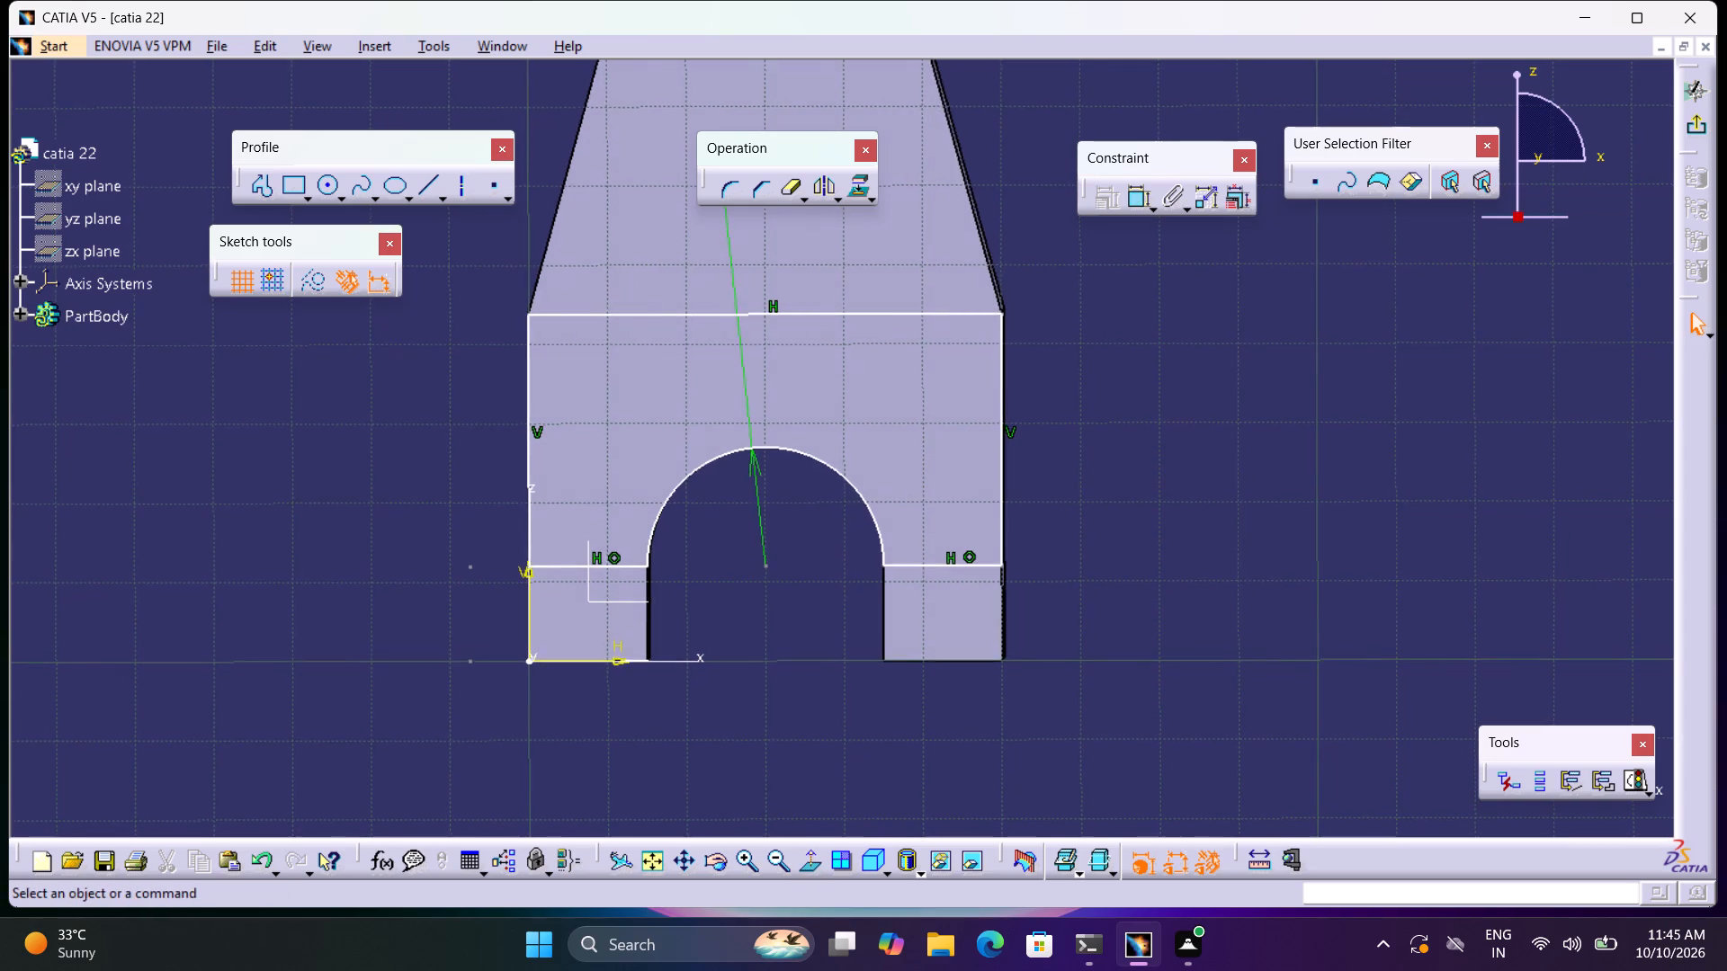
pyautogui.click(1688, 130)
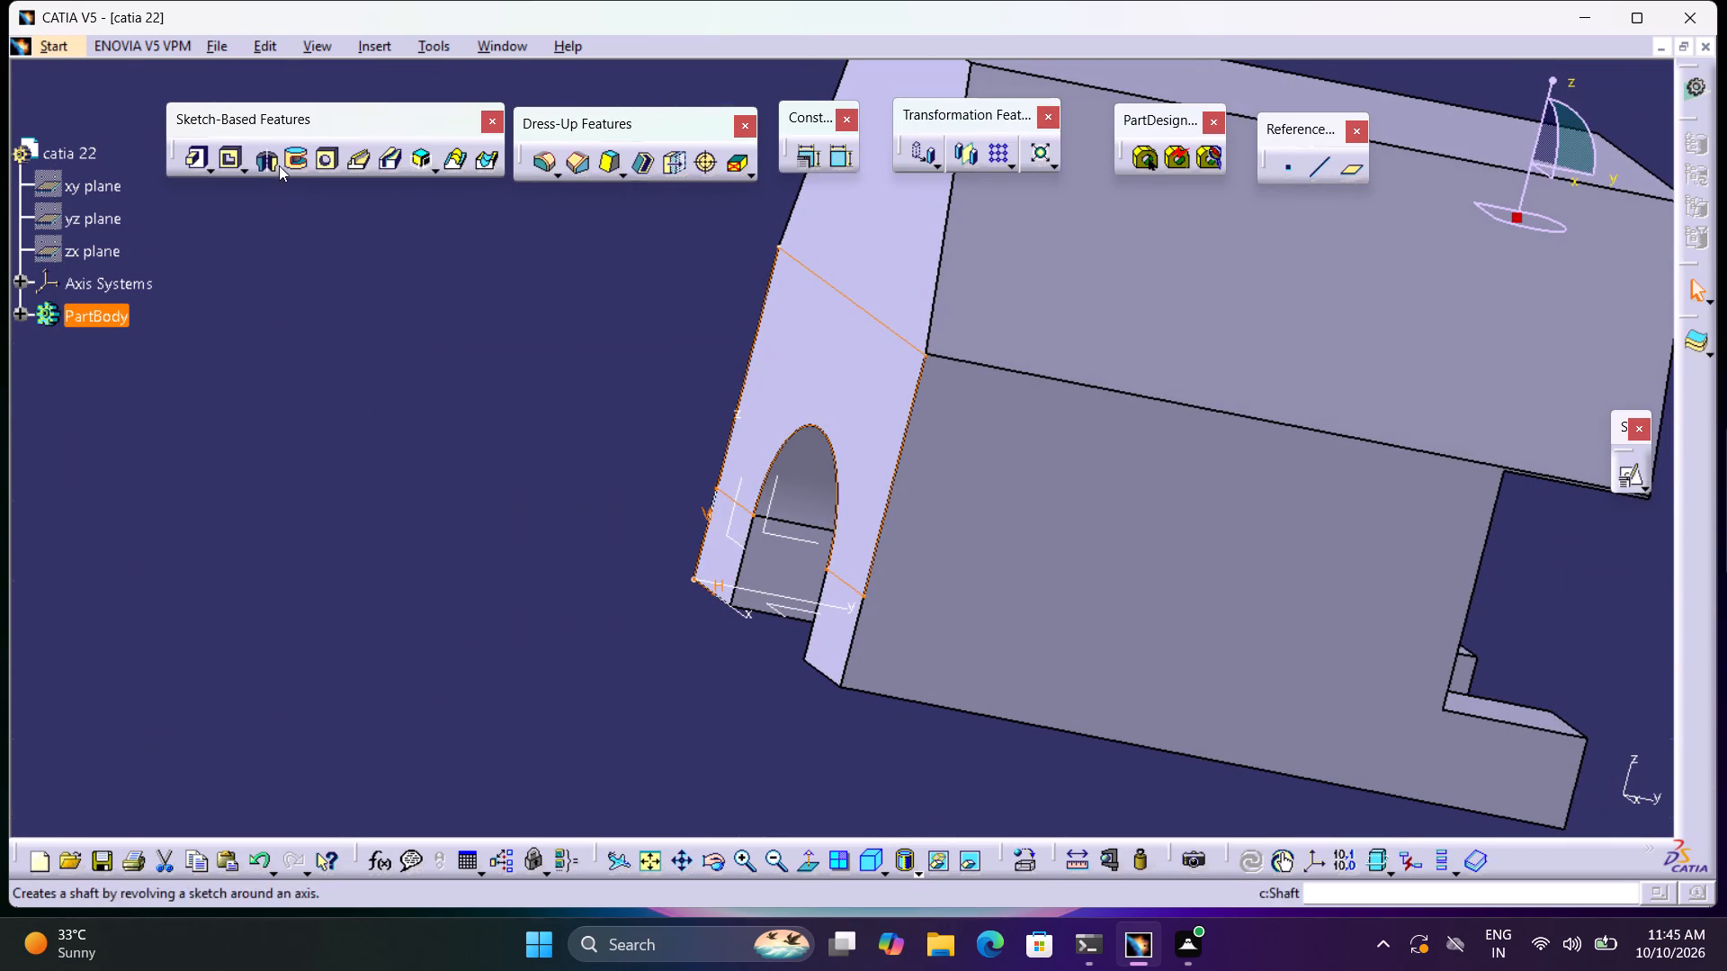
pyautogui.click(229, 153)
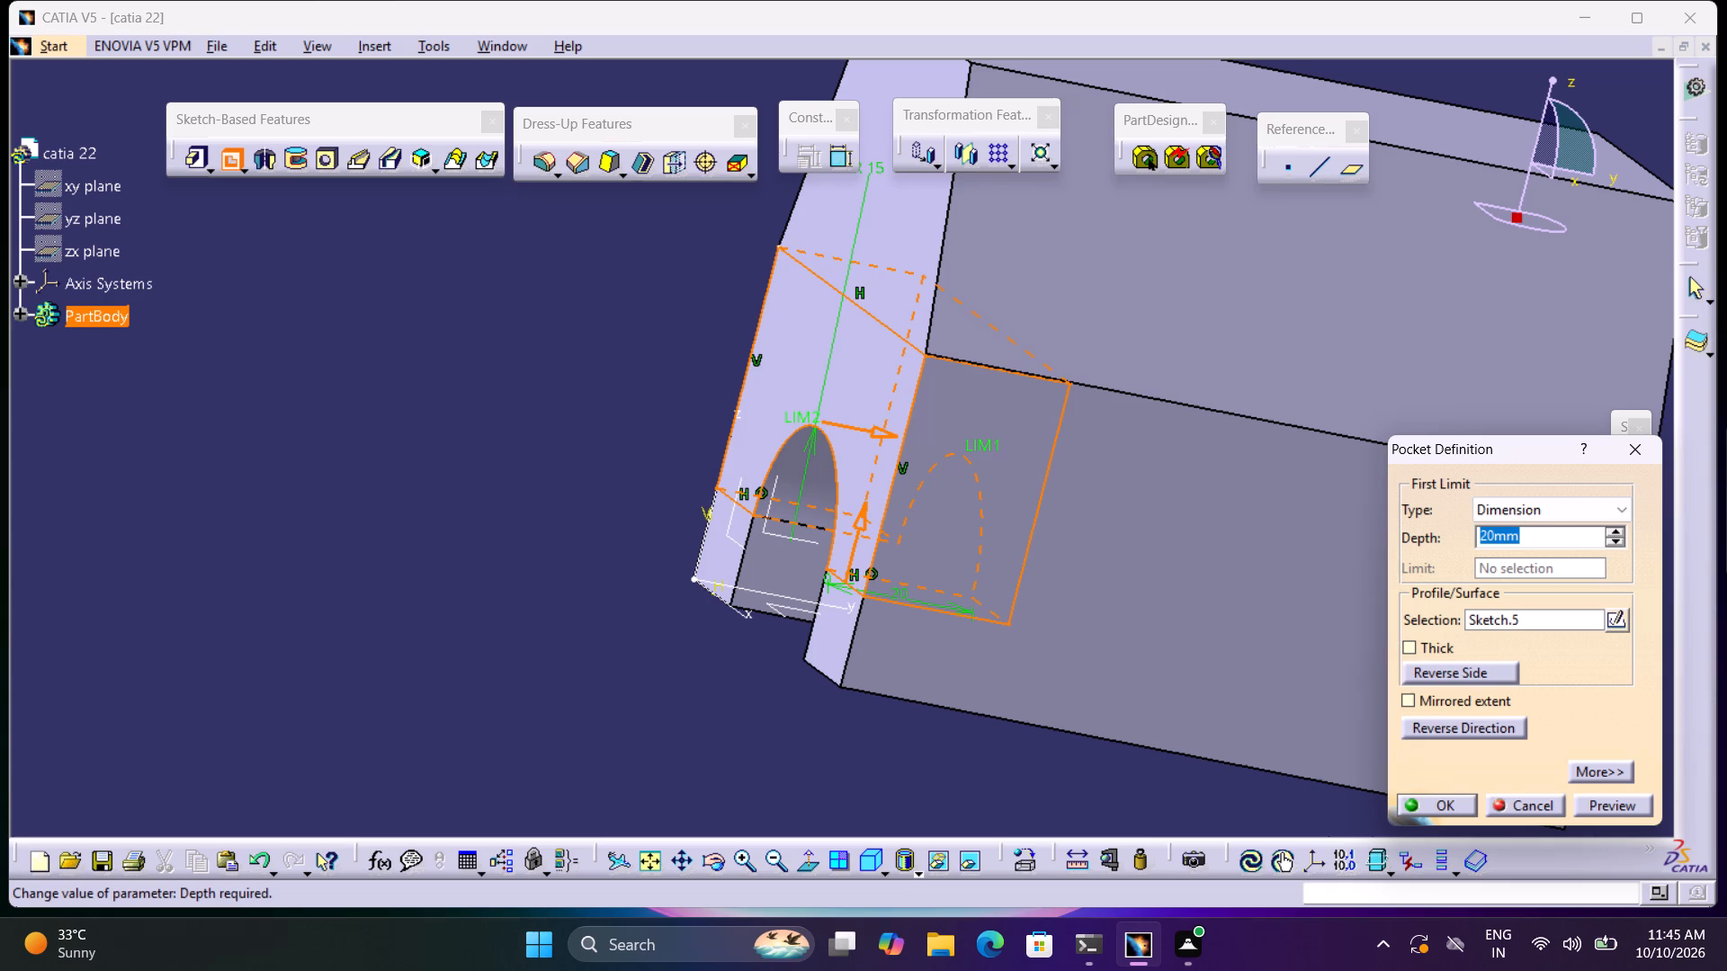
pyautogui.moveTo(1541, 532); pyautogui.dragTo(1320, 541)
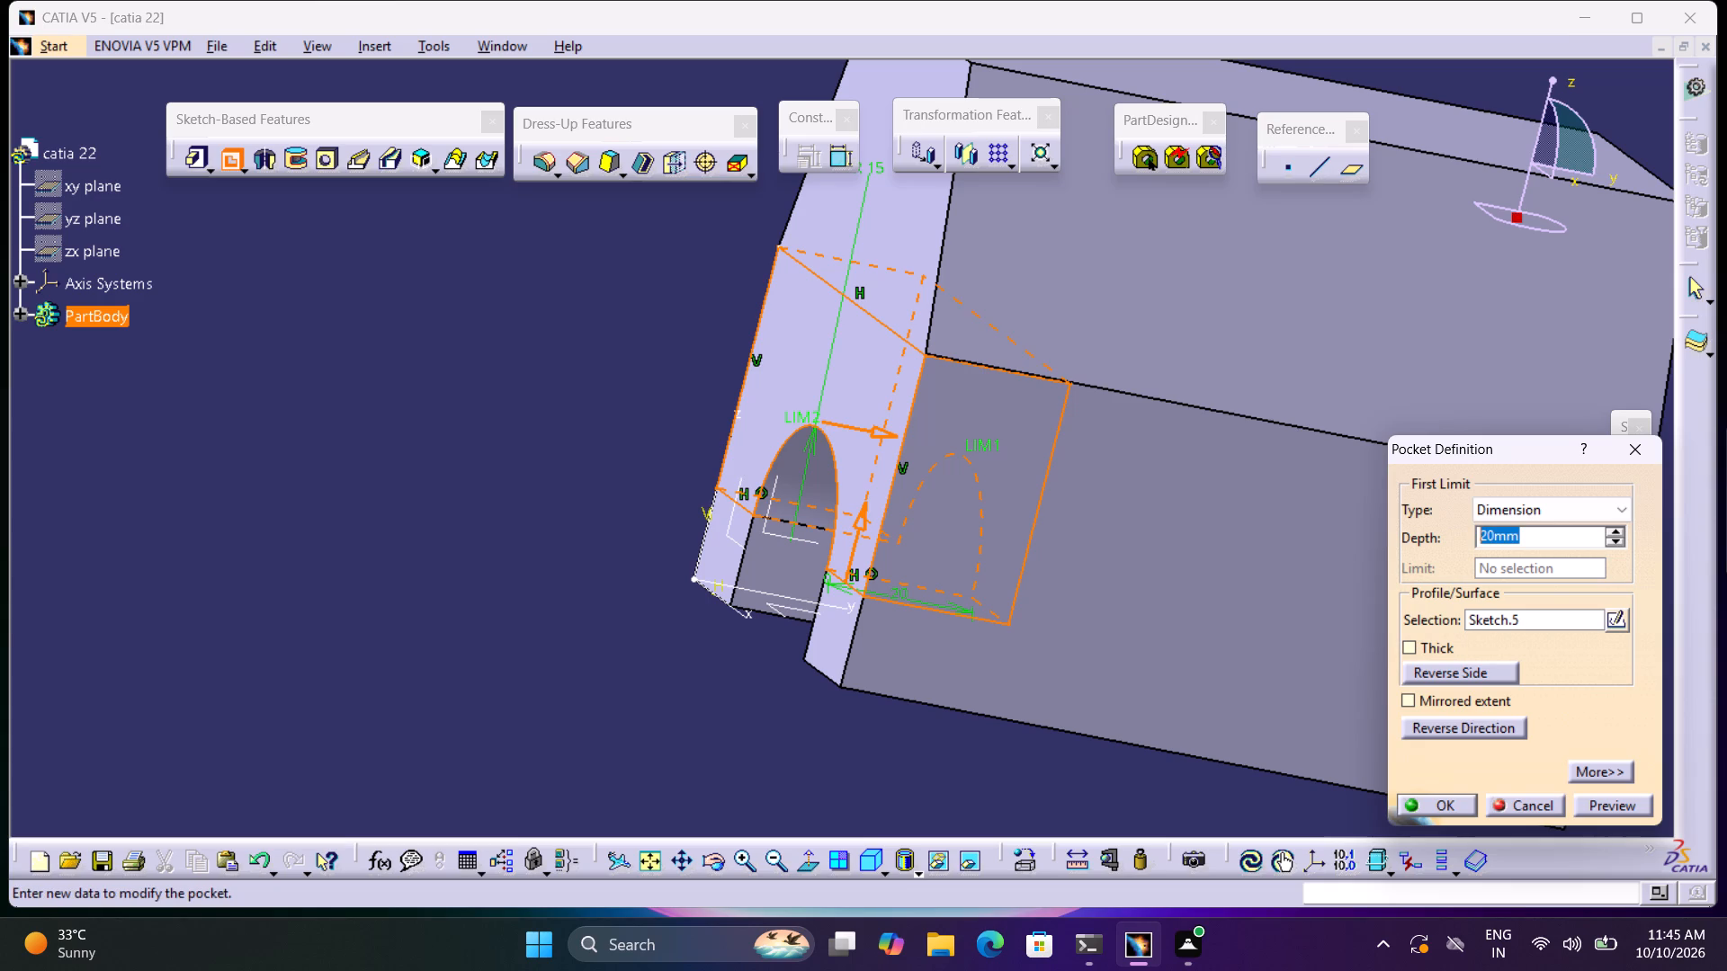
pyautogui.press('2')
pyautogui.press('0')
pyautogui.click(1454, 803)
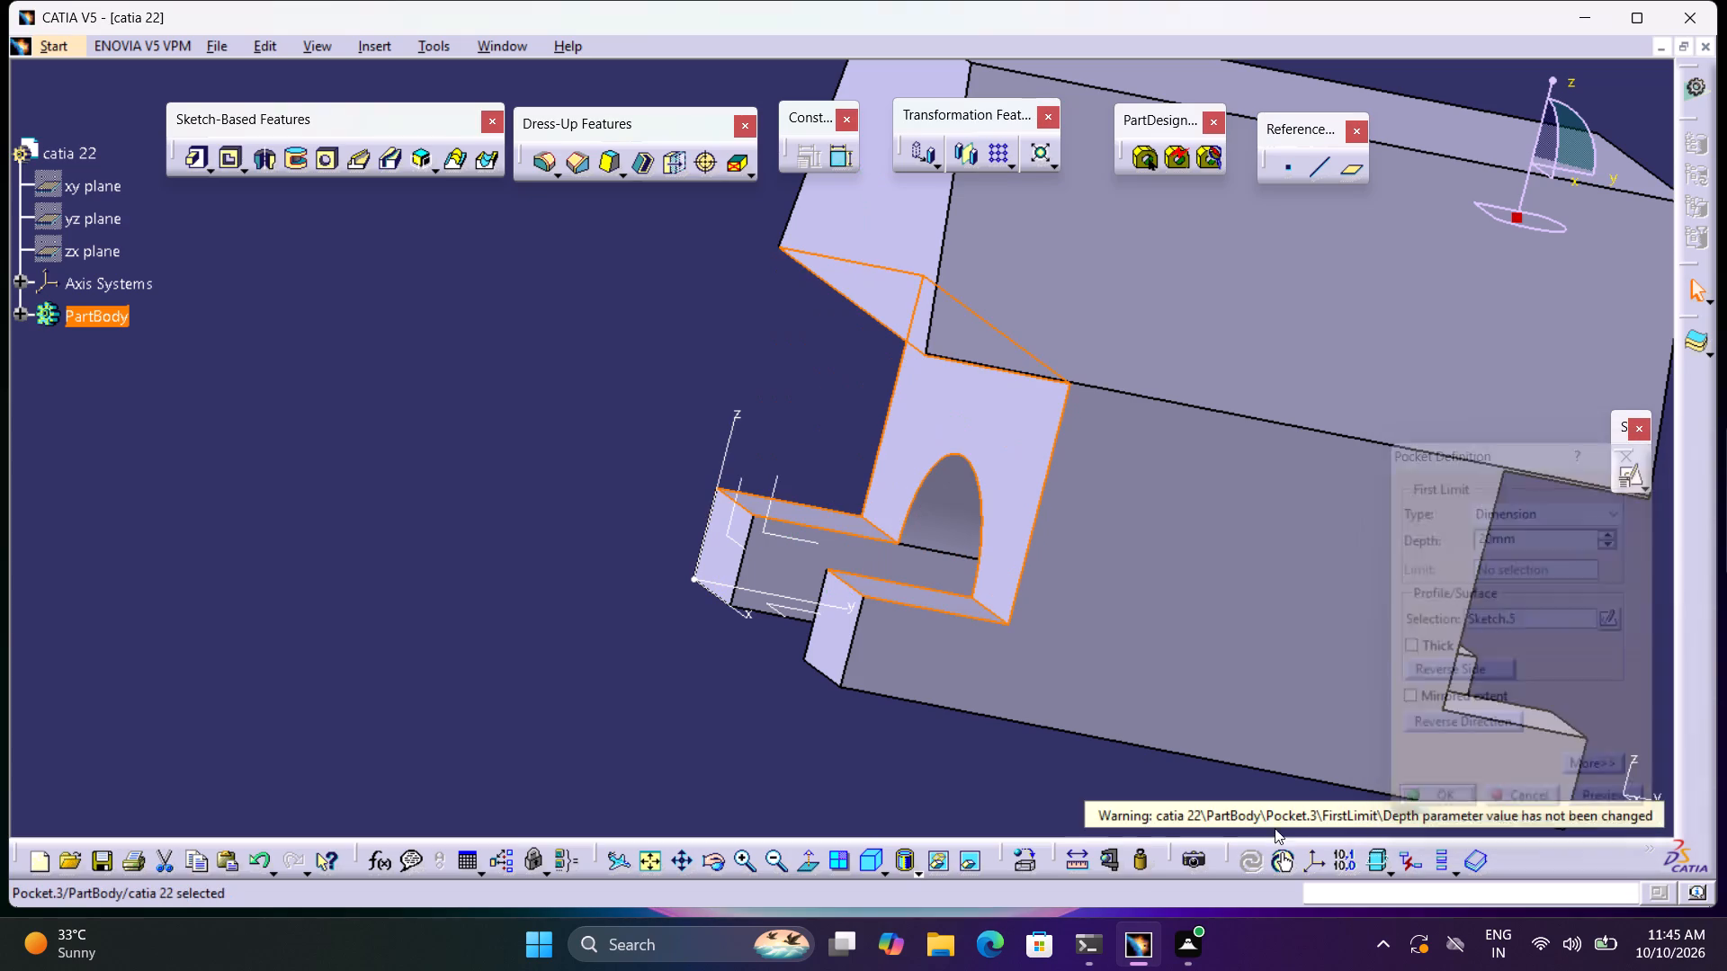
pyautogui.click(831, 768)
# Start a positioned sketch on the upper trapezoidal end face at the body's opposite end.
pyautogui.moveTo(940, 759); pyautogui.dragTo(834, 760, button='middle')
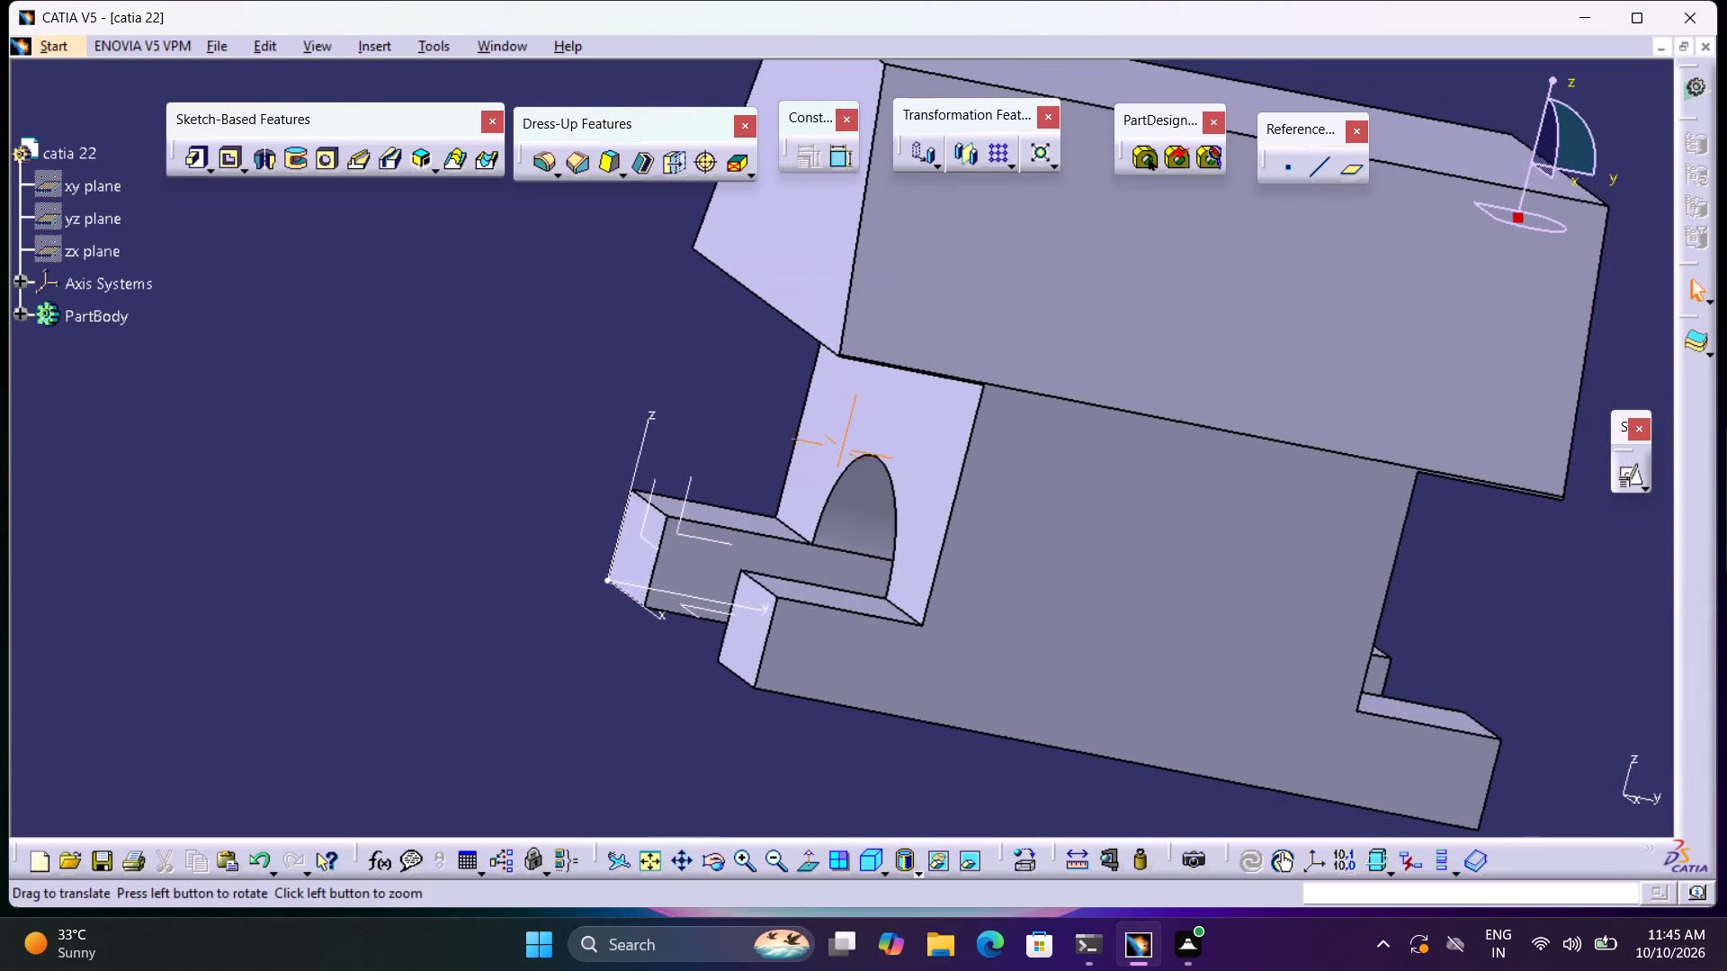
pyautogui.moveTo(834, 760); pyautogui.dragTo(534, 779, button='middle')
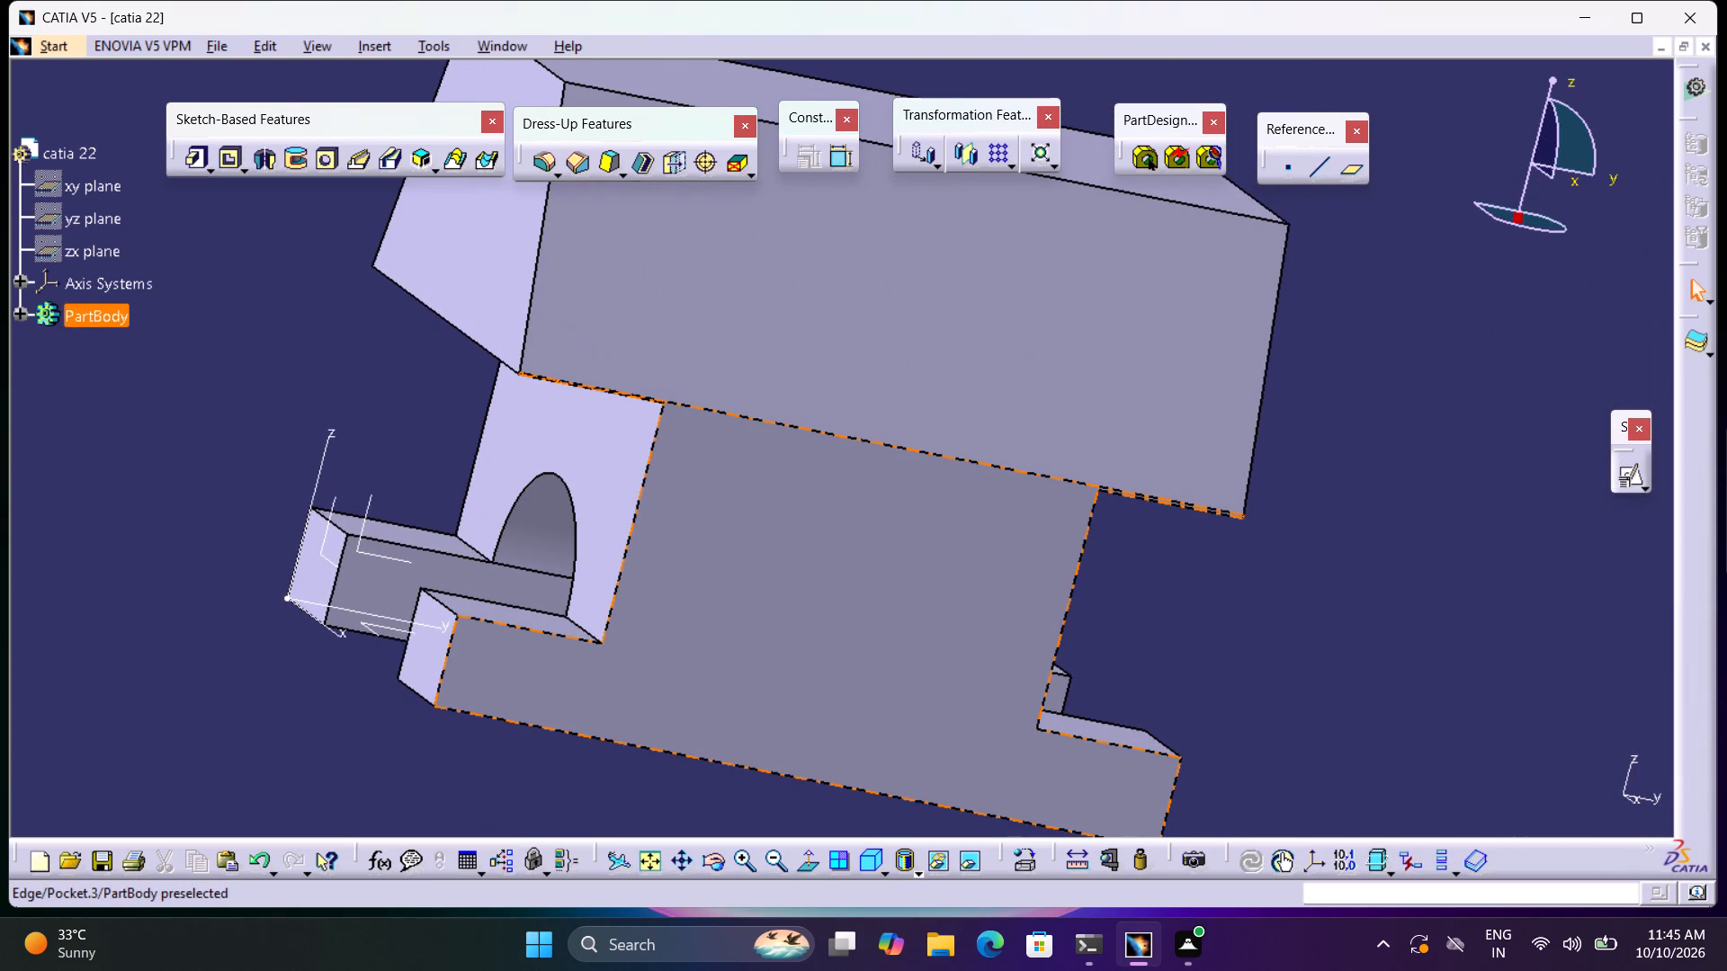
pyautogui.click(872, 868)
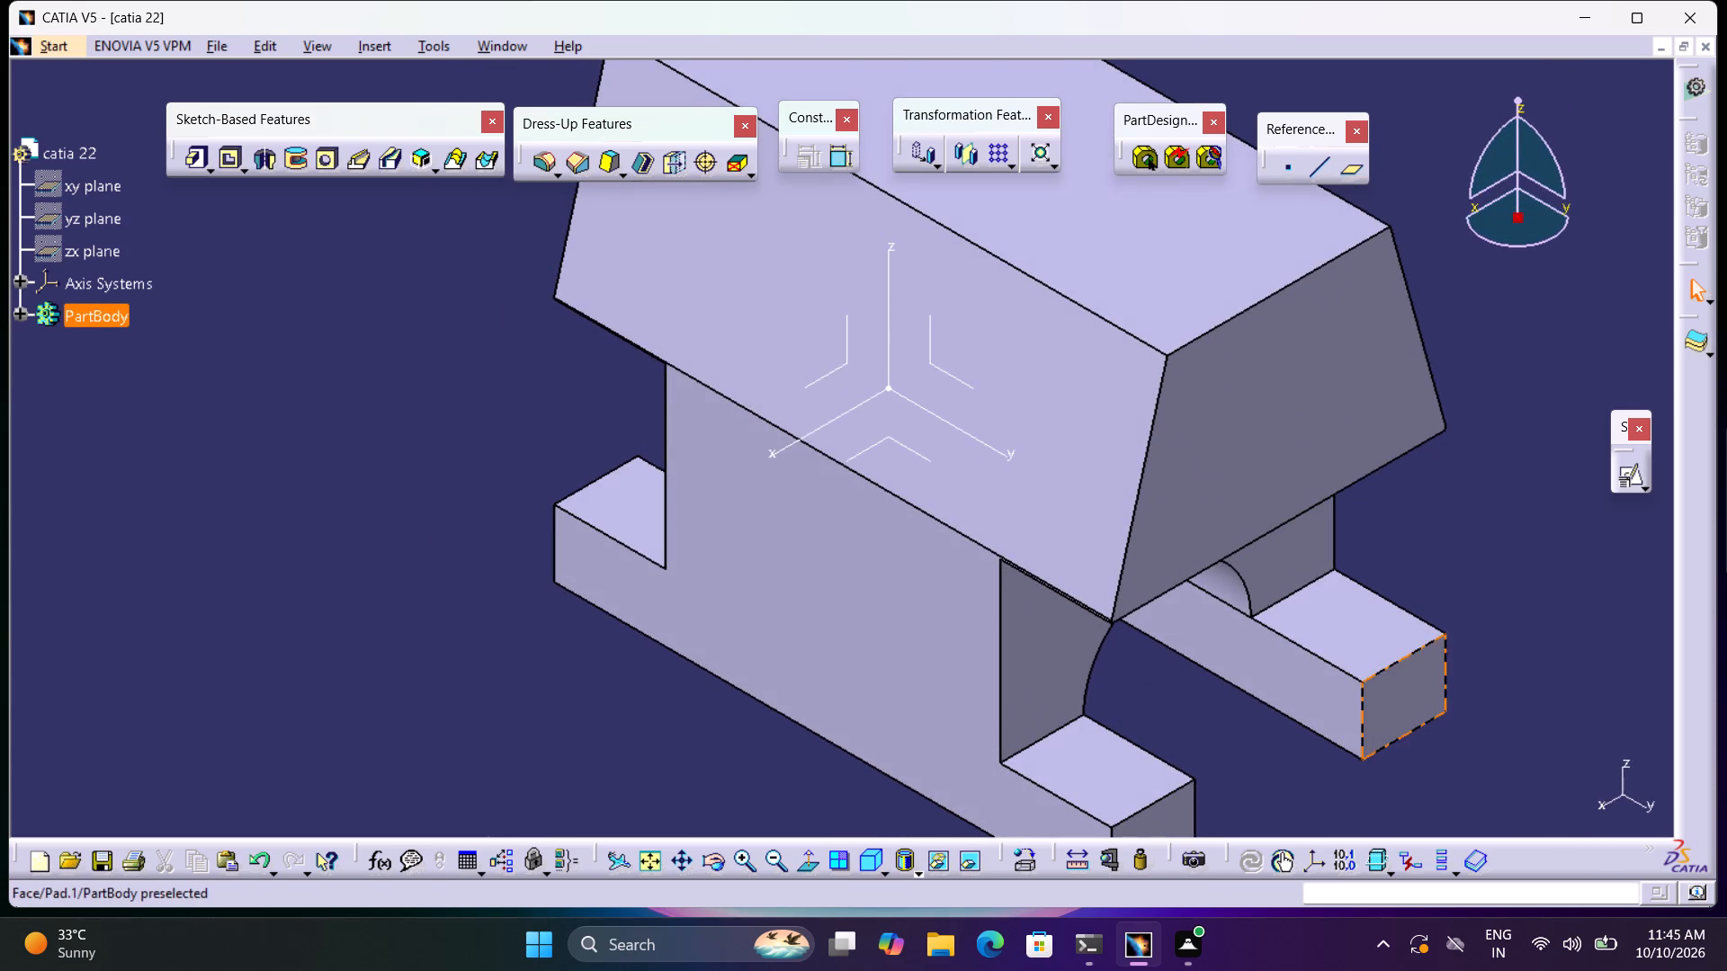
pyautogui.moveTo(1366, 701); pyautogui.dragTo(1053, 651, button='middle')
pyautogui.moveTo(1053, 651); pyautogui.dragTo(1077, 670, button='middle')
pyautogui.rightClick(1056, 653)
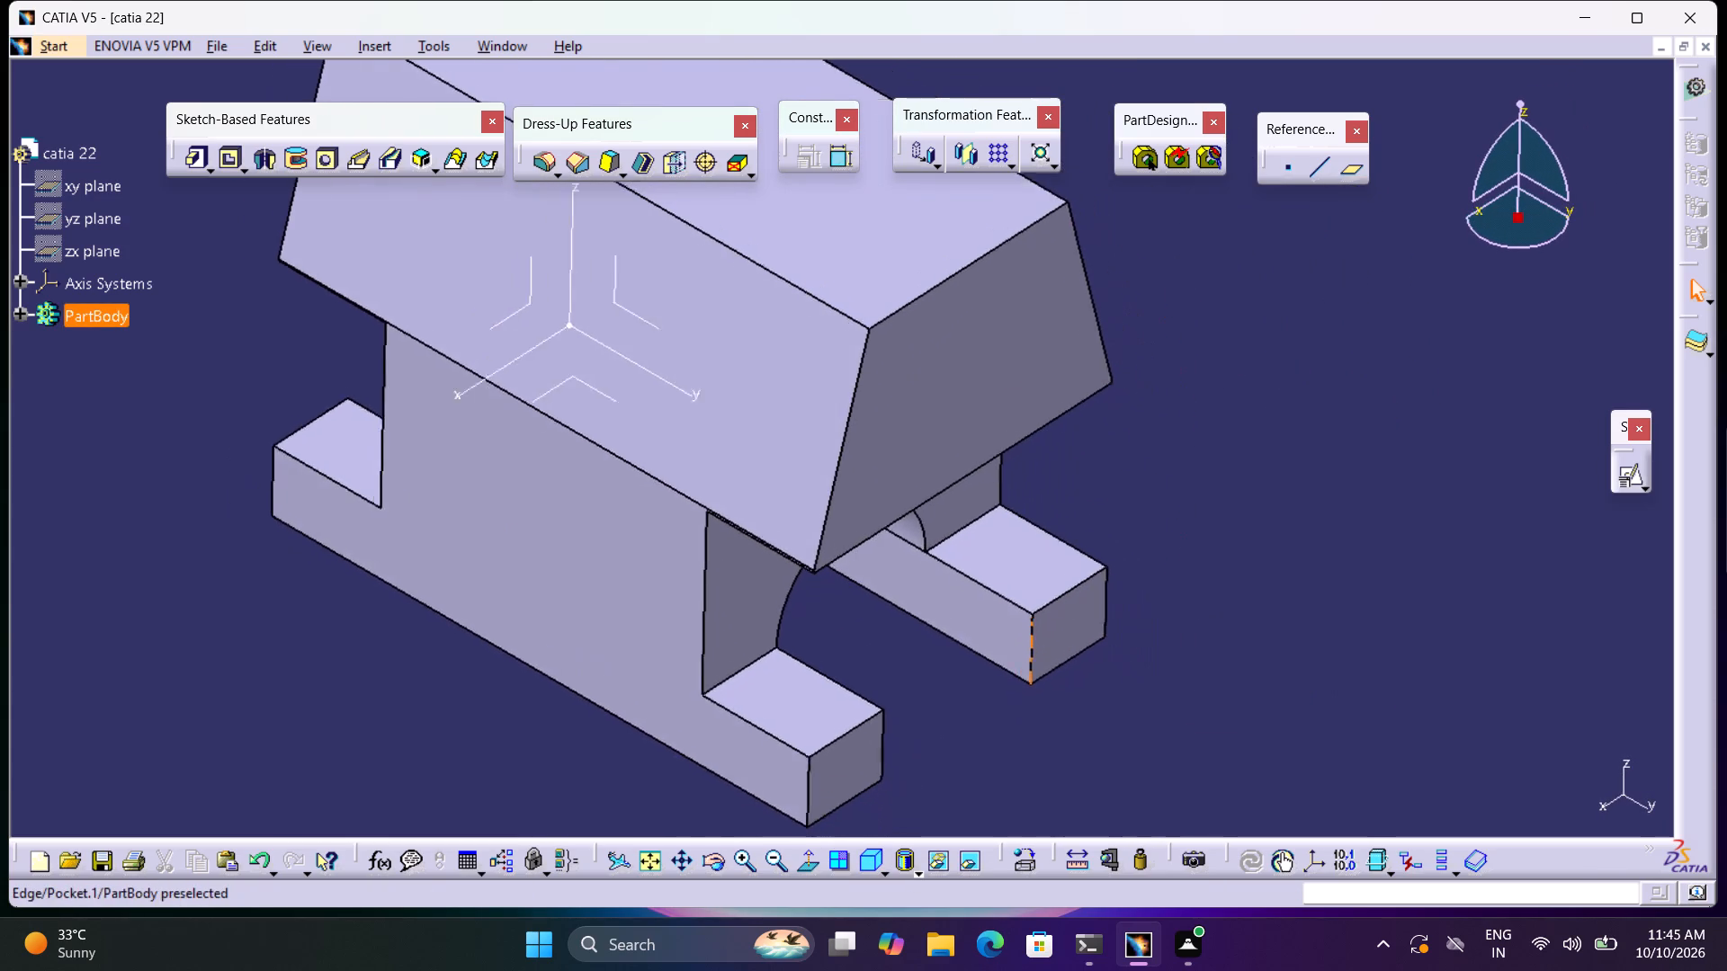
pyautogui.moveTo(1077, 670); pyautogui.dragTo(1105, 711, button='middle')
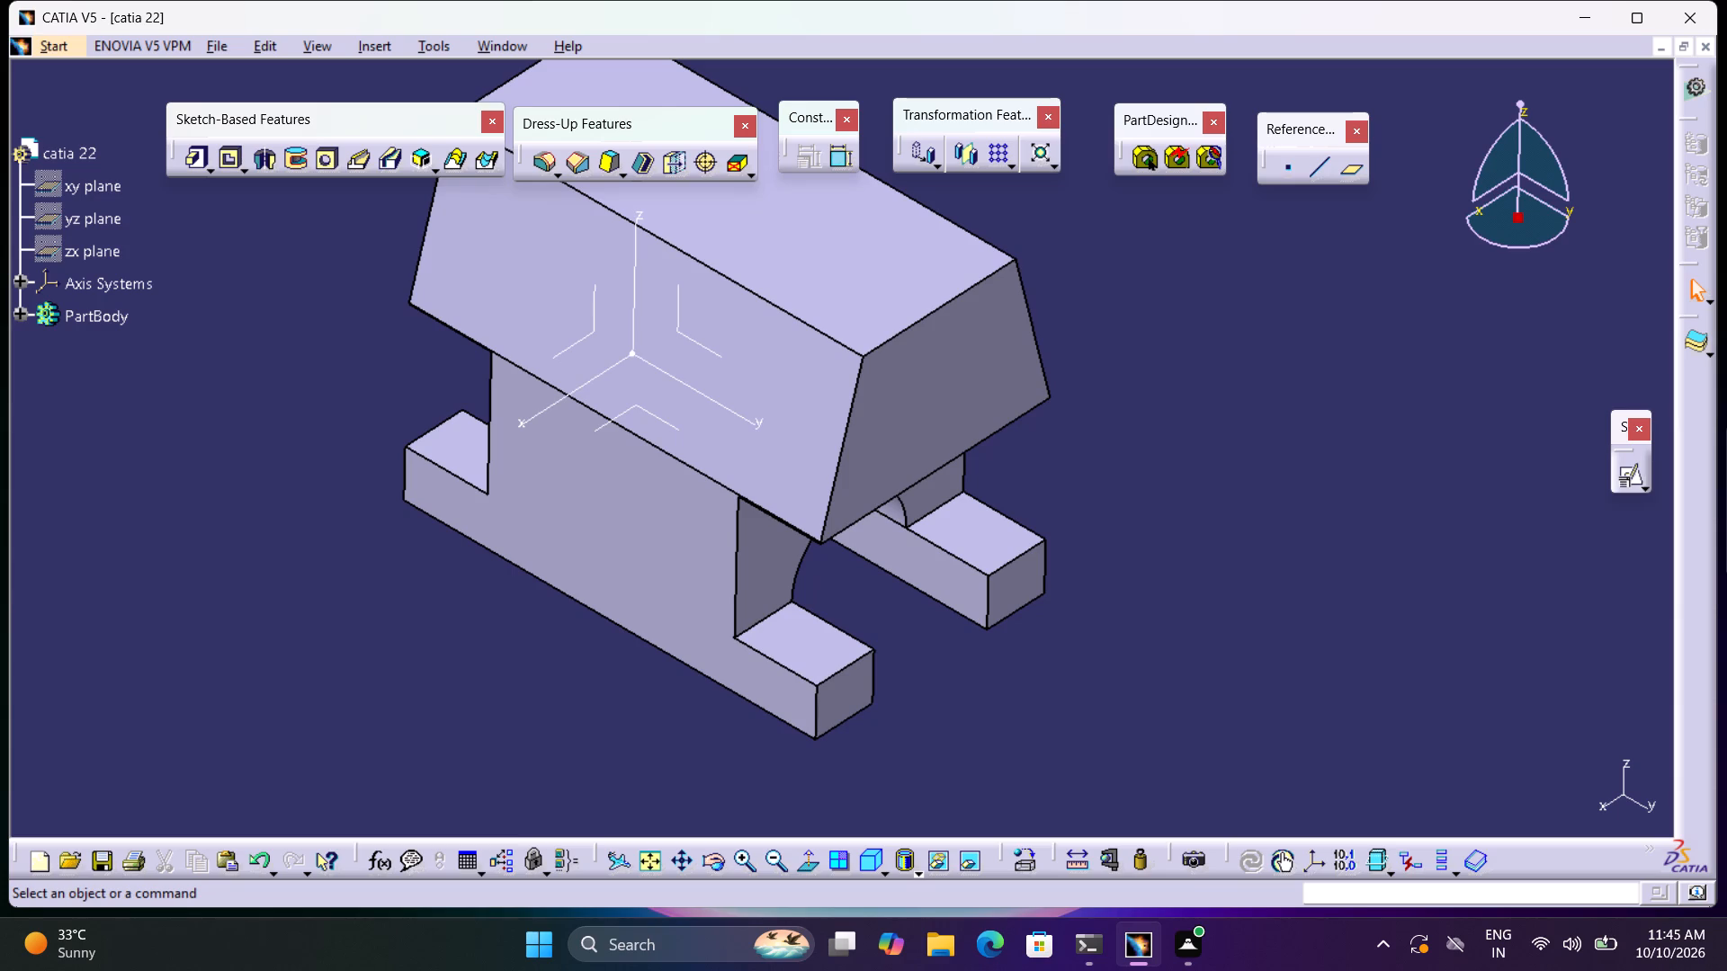
pyautogui.click(1633, 476)
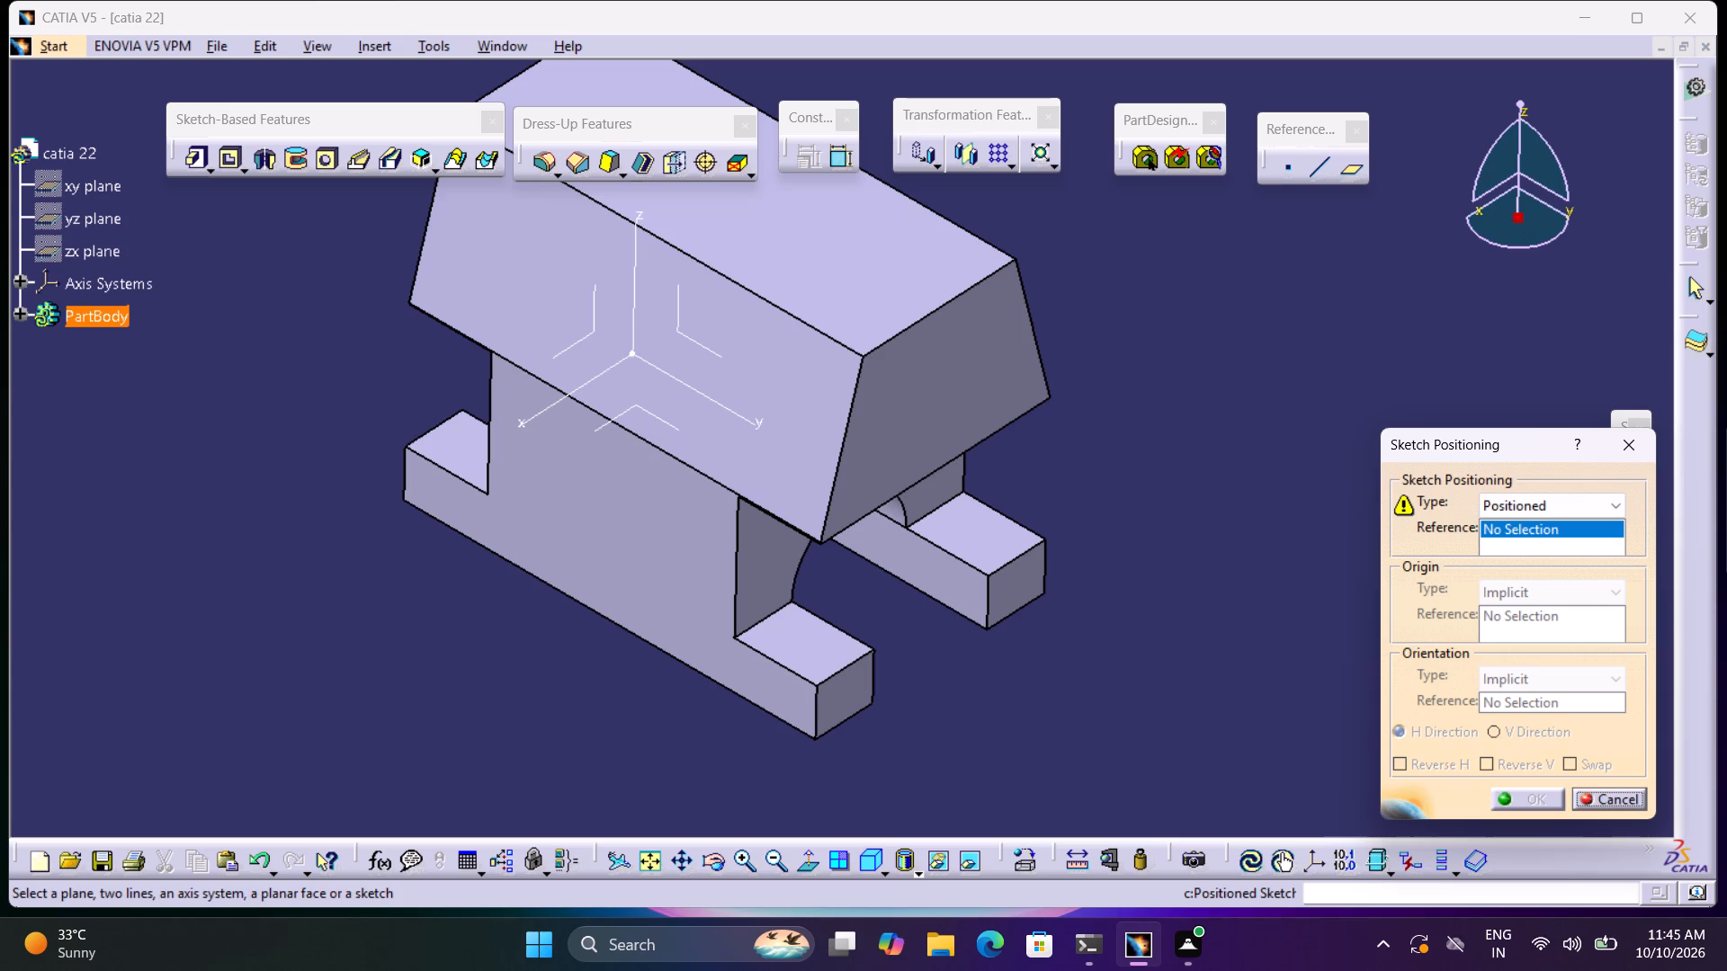
pyautogui.click(1007, 378)
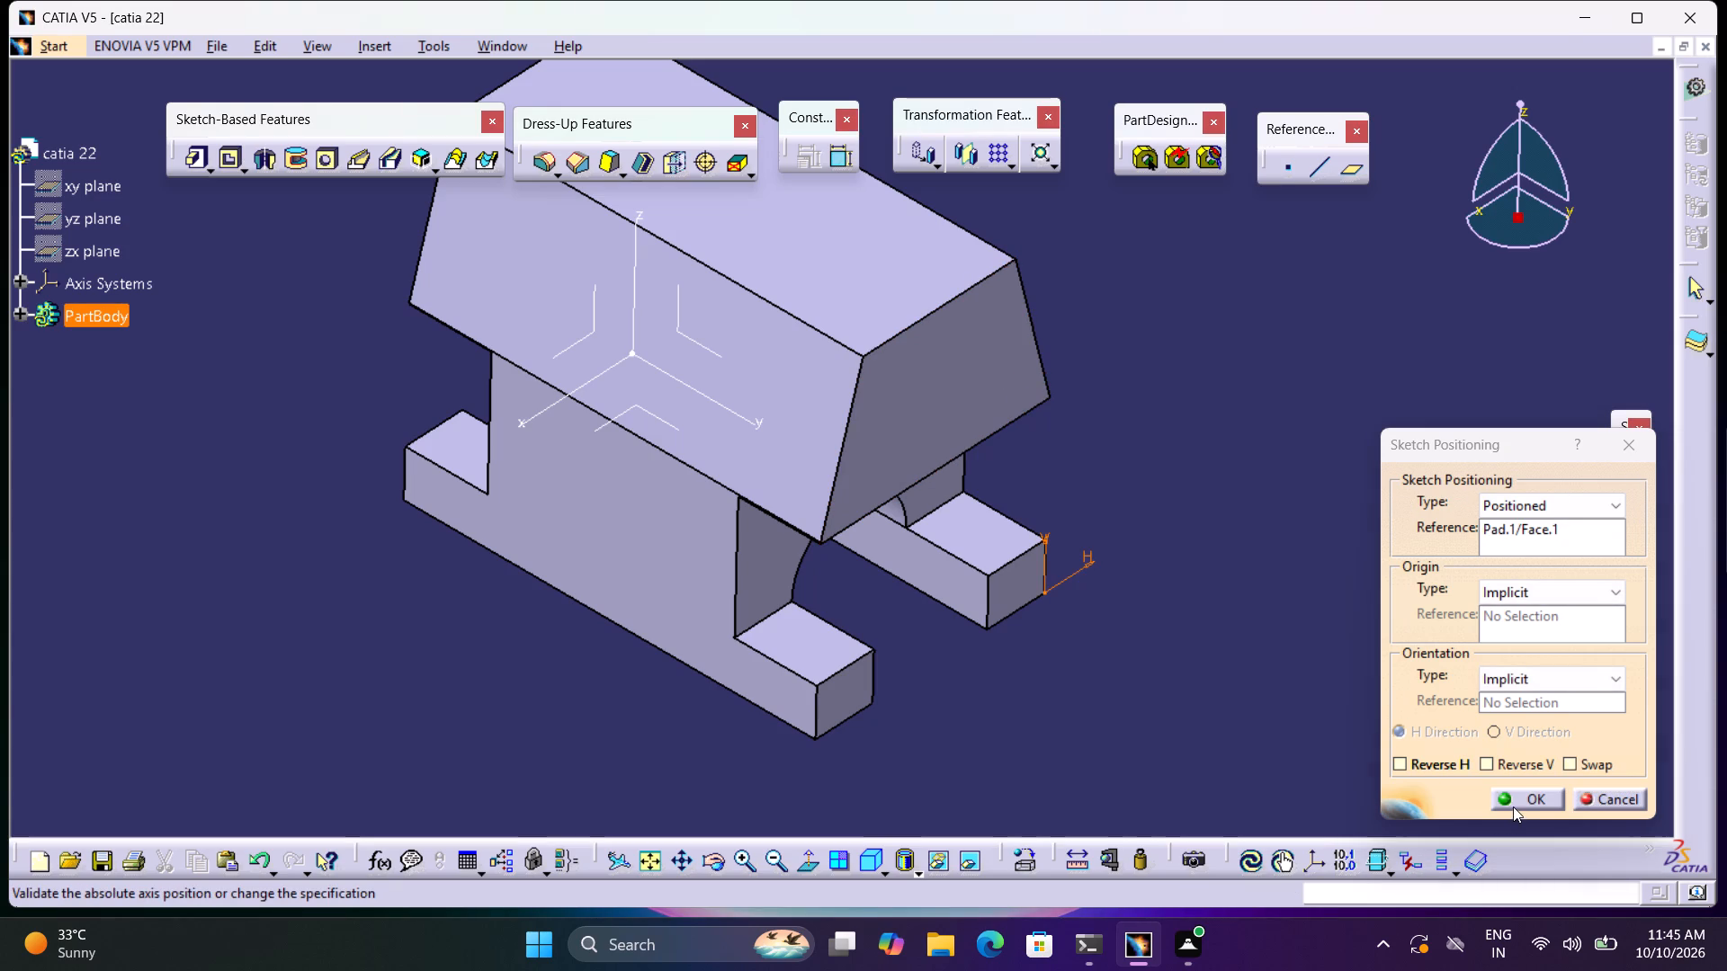
pyautogui.click(1514, 806)
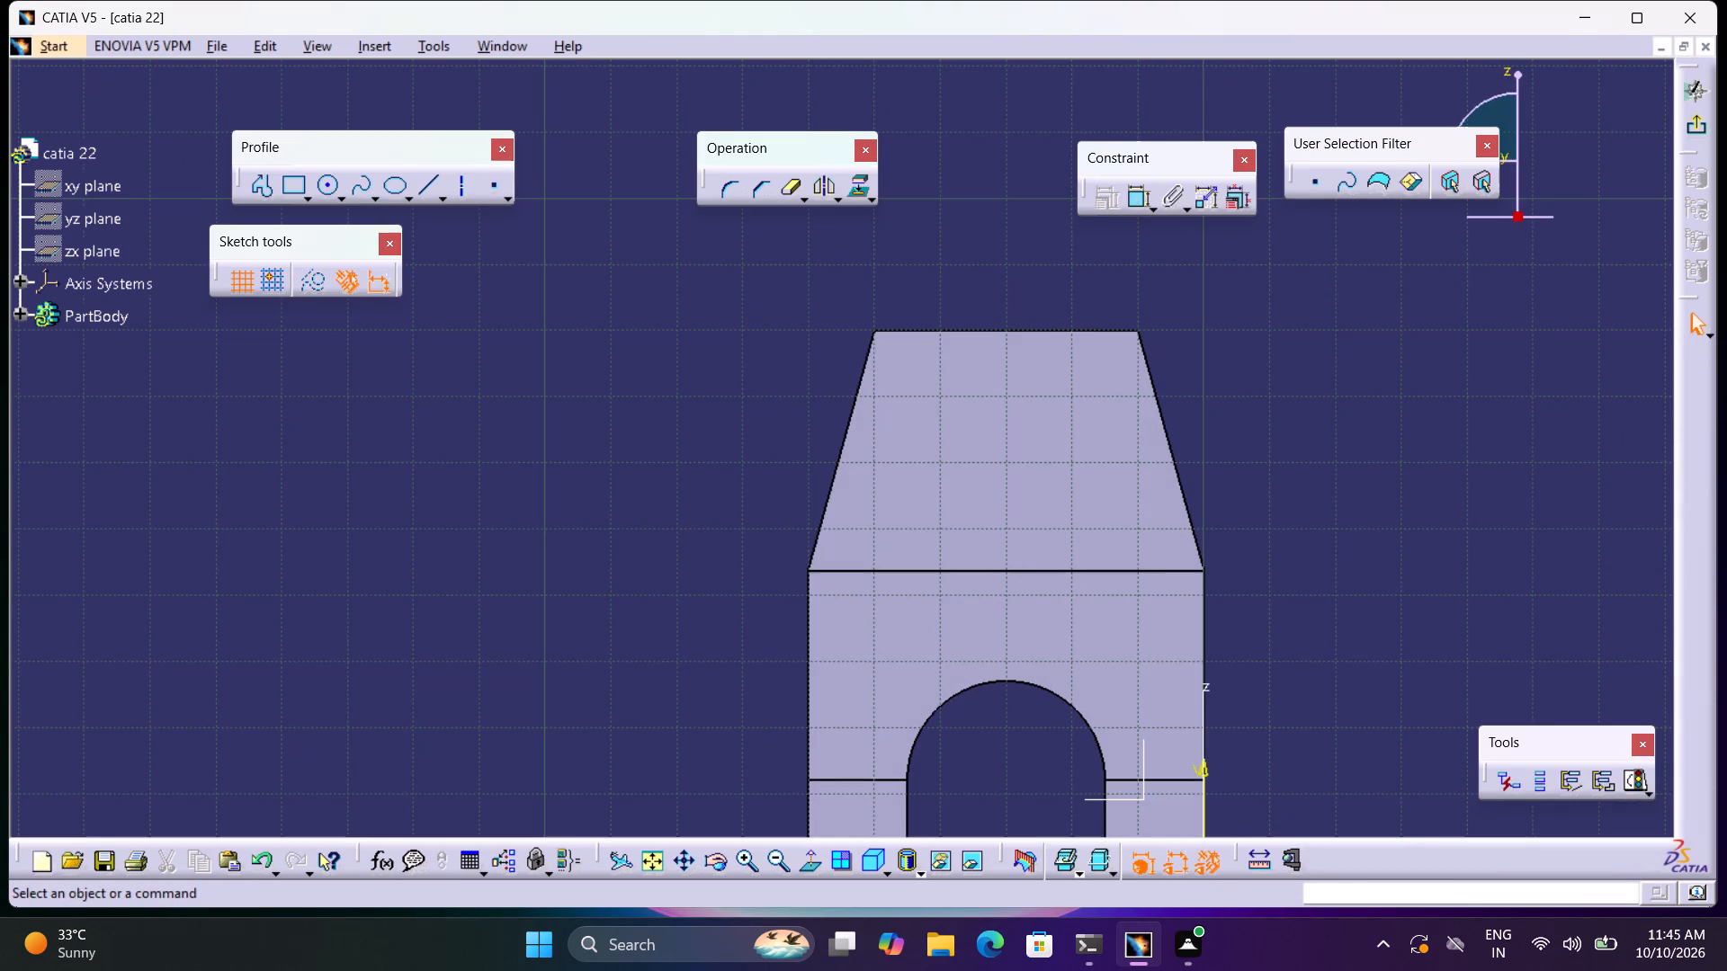
# Project the outline of the trapezoidal end face into the sketch with Project 3D Elements.
pyautogui.moveTo(1234, 446); pyautogui.dragTo(1144, 548, button='middle')
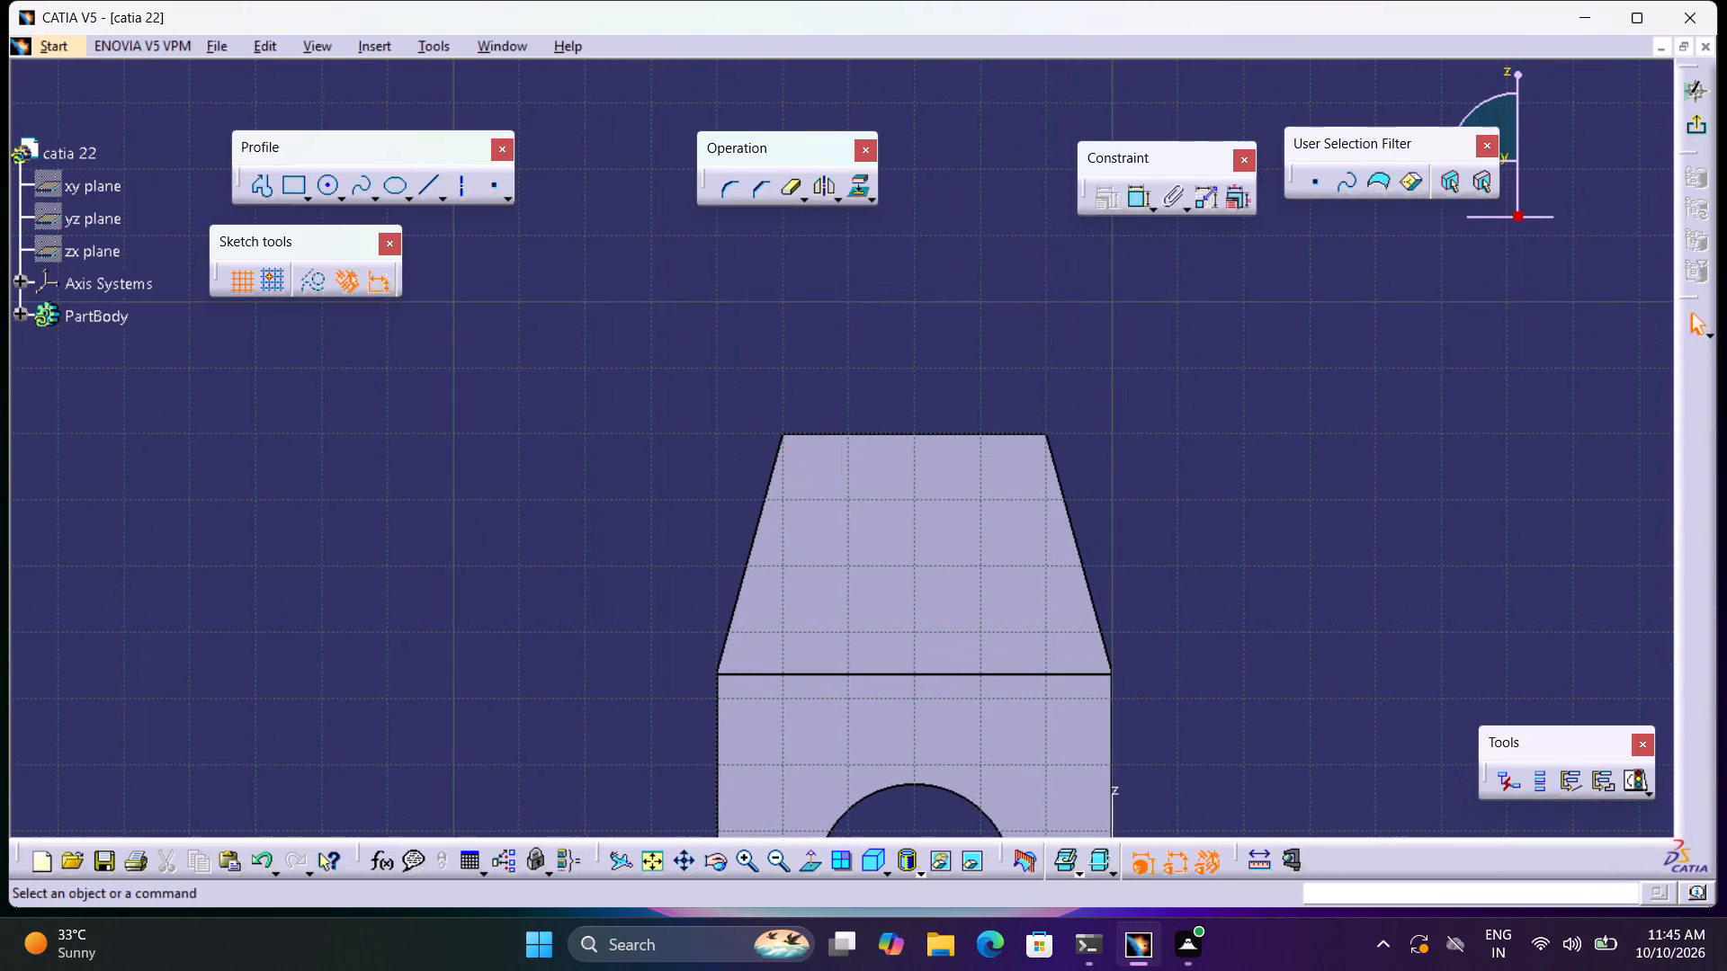
pyautogui.click(854, 193)
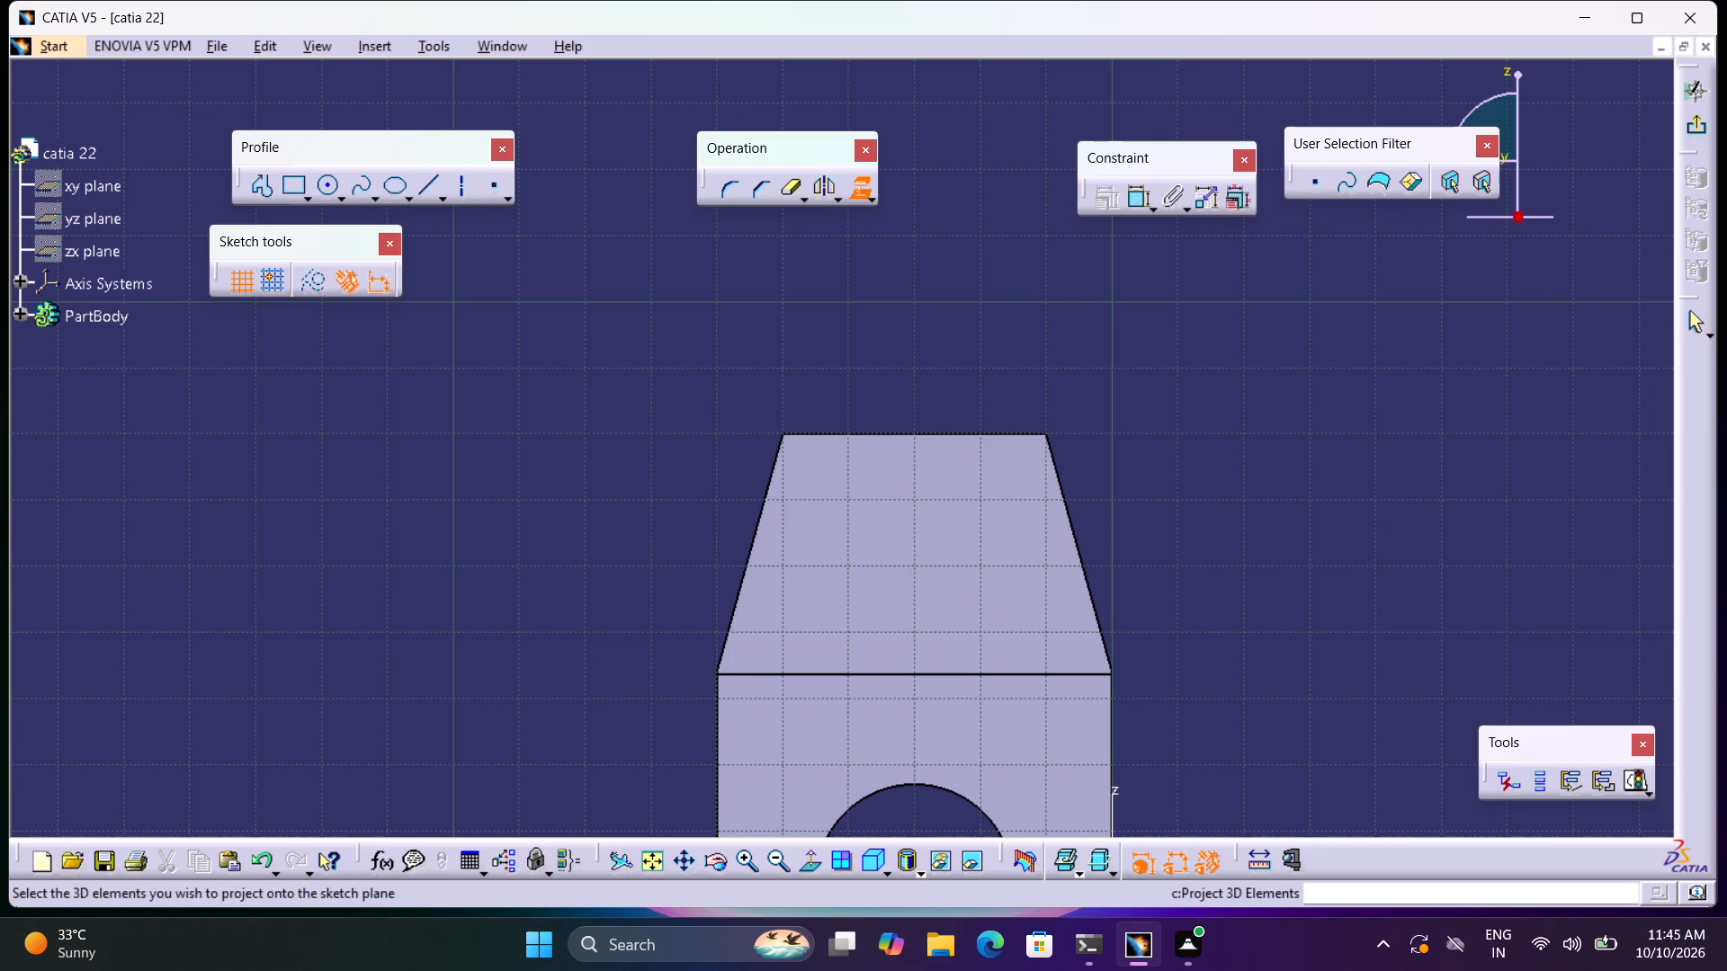
pyautogui.click(1022, 533)
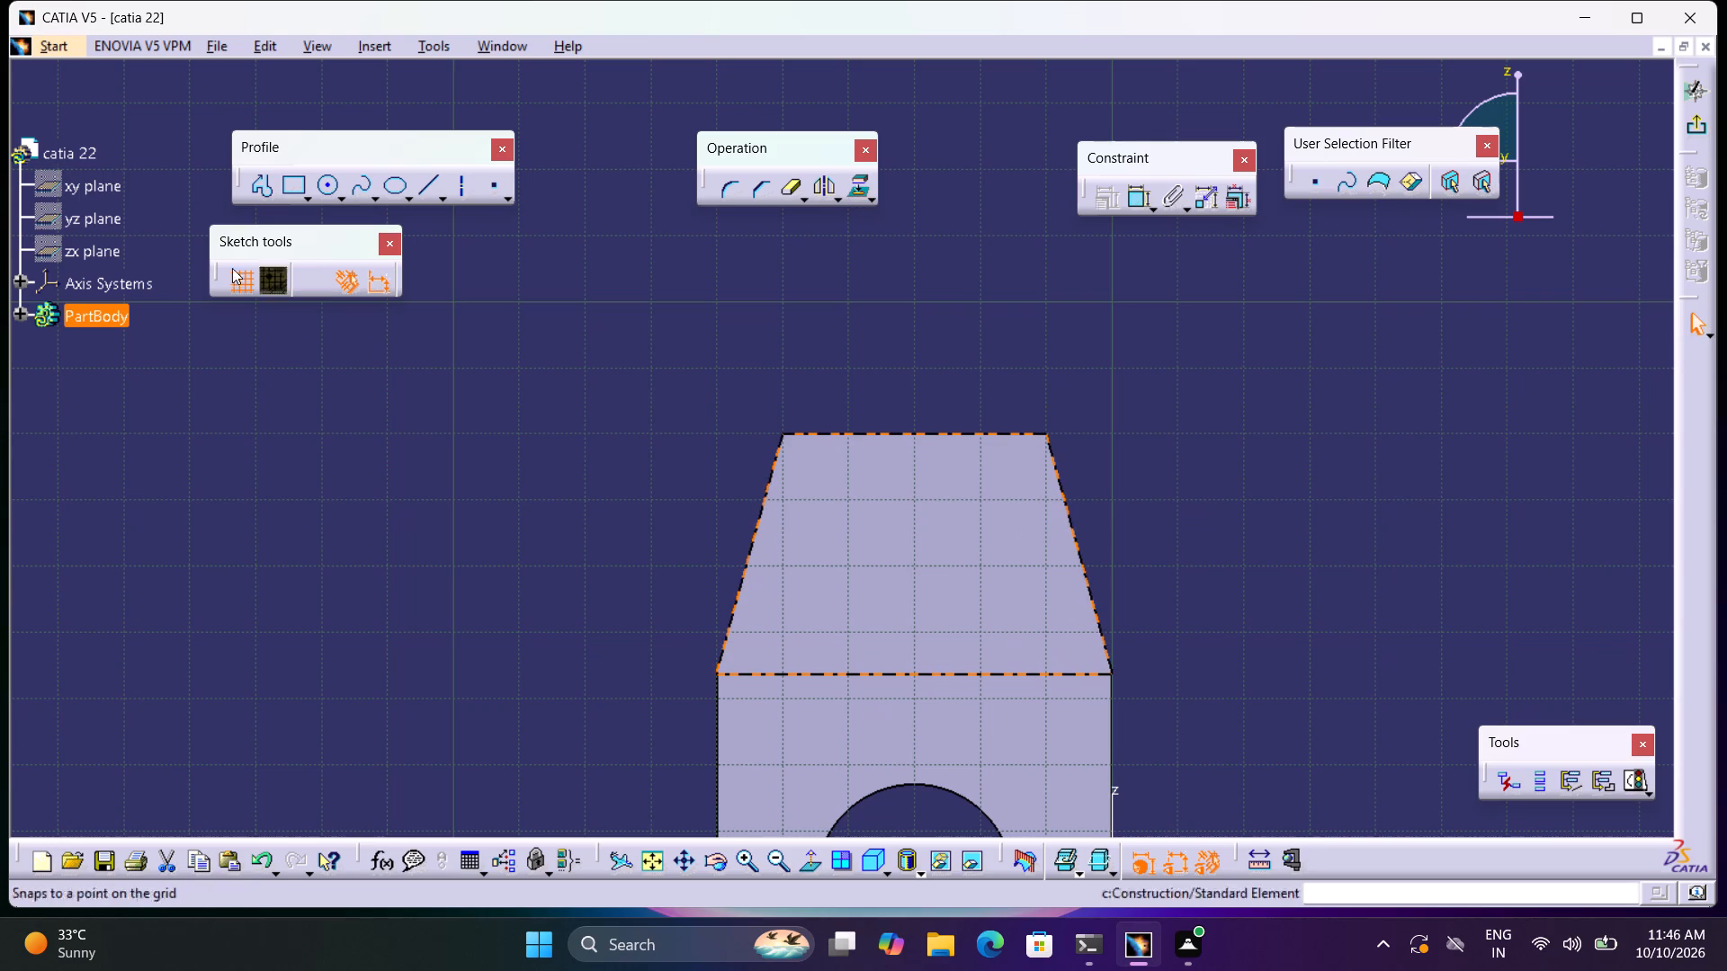
# Sketch a circle centred on the trapezoid's top edge near its middle and dimension its radius to 10 mm.
pyautogui.click(326, 197)
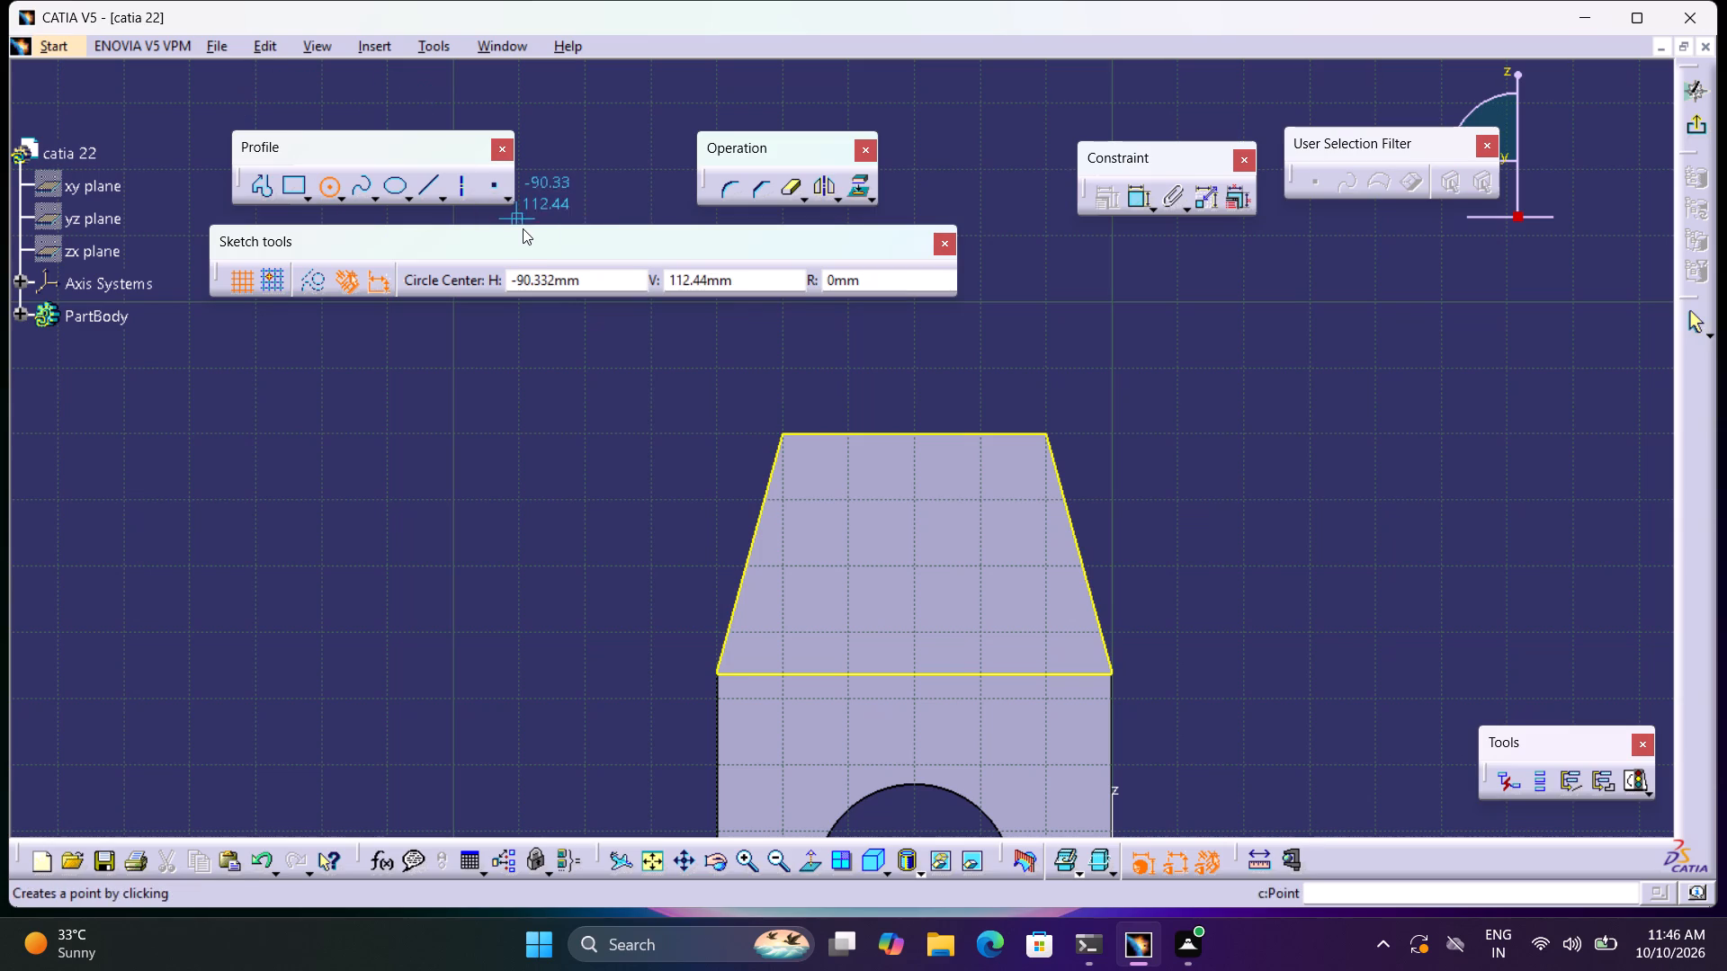
pyautogui.click(915, 434)
pyautogui.click(935, 496)
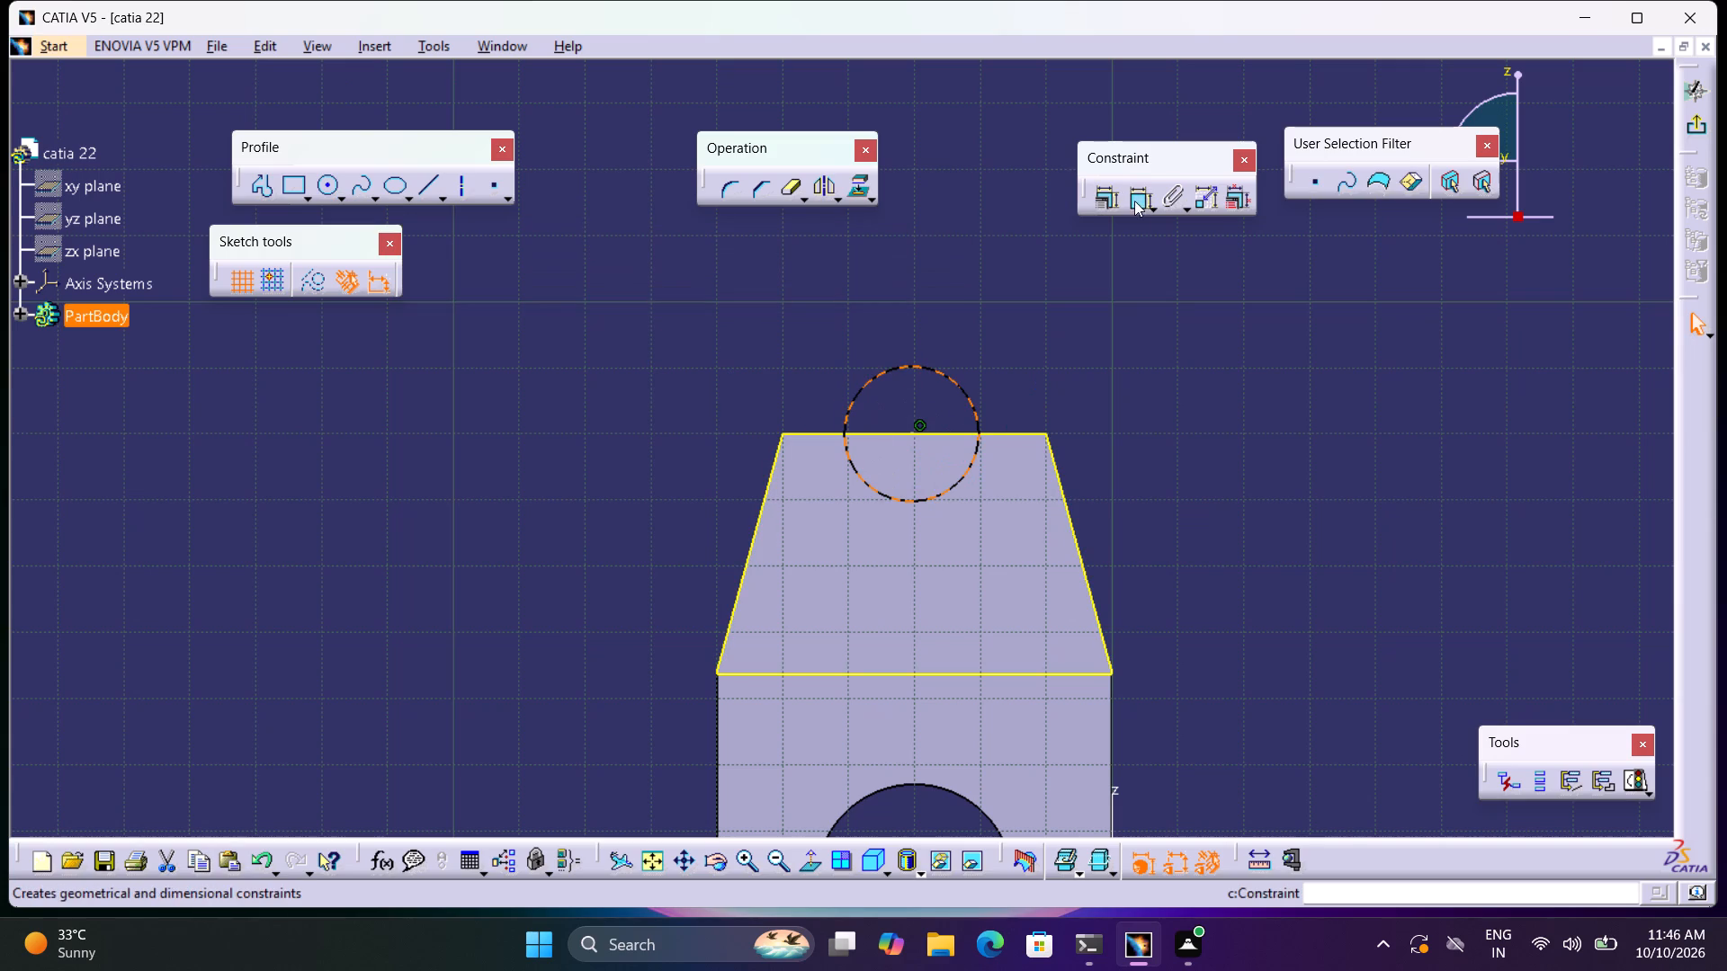
pyautogui.click(1134, 200)
pyautogui.click(1130, 337)
pyautogui.doubleClick(1132, 332)
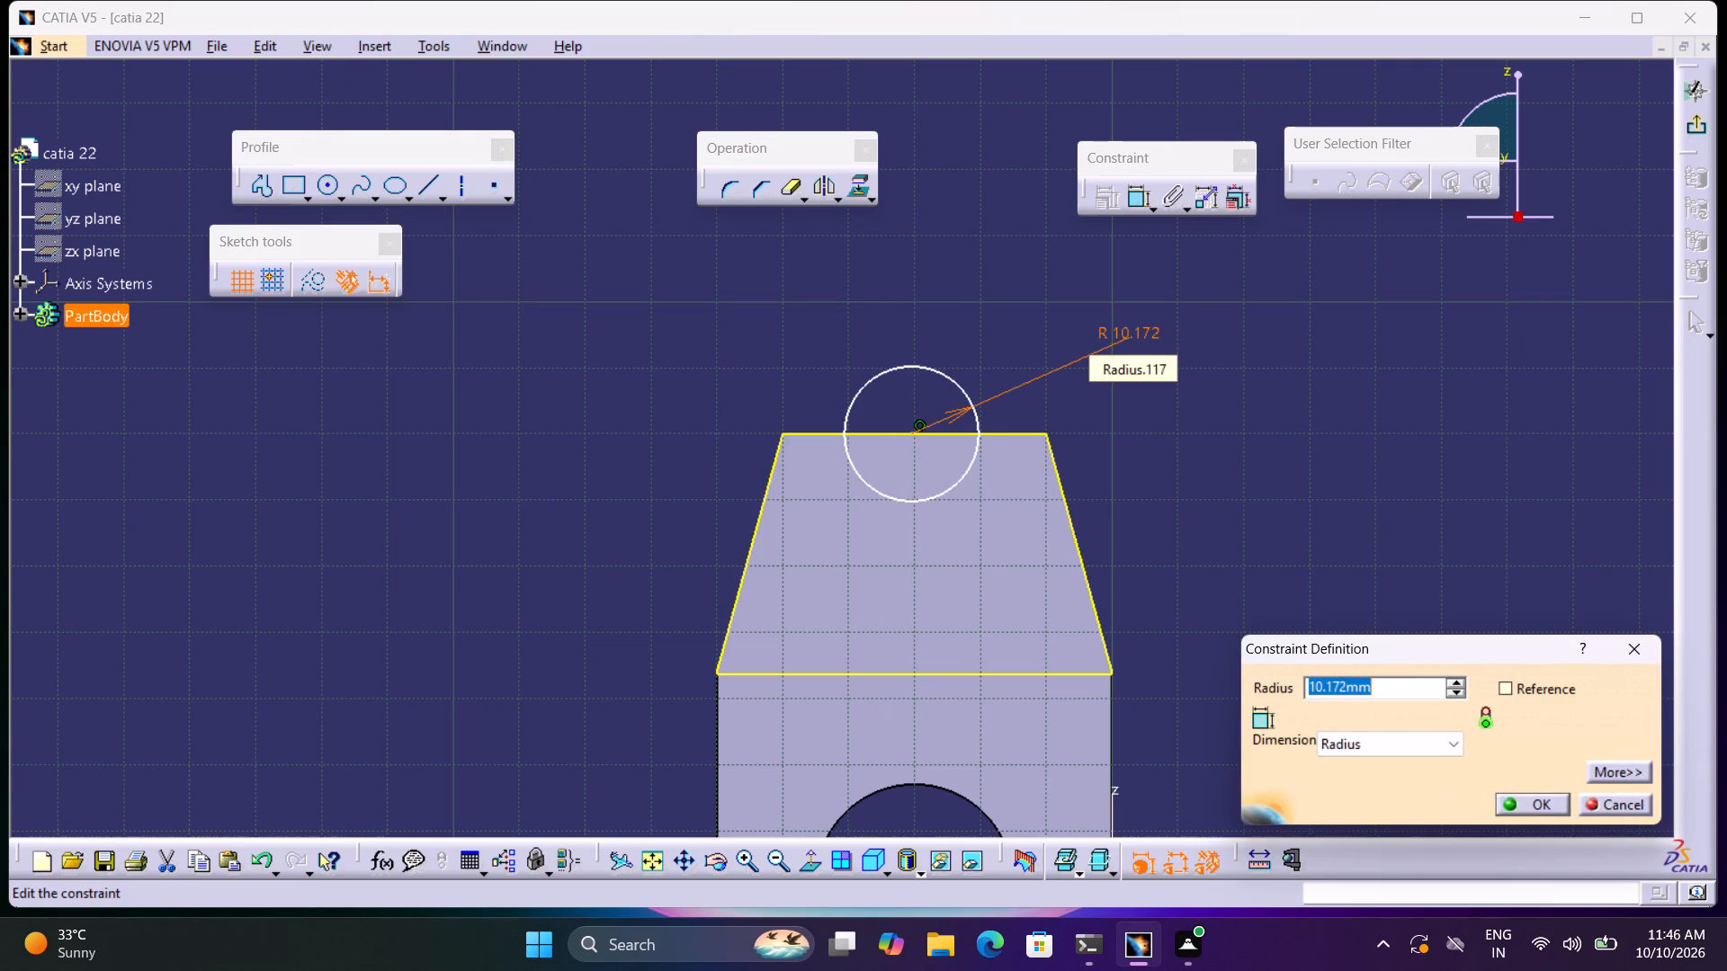
pyautogui.press('1')
pyautogui.press('0')
pyautogui.press('Return')
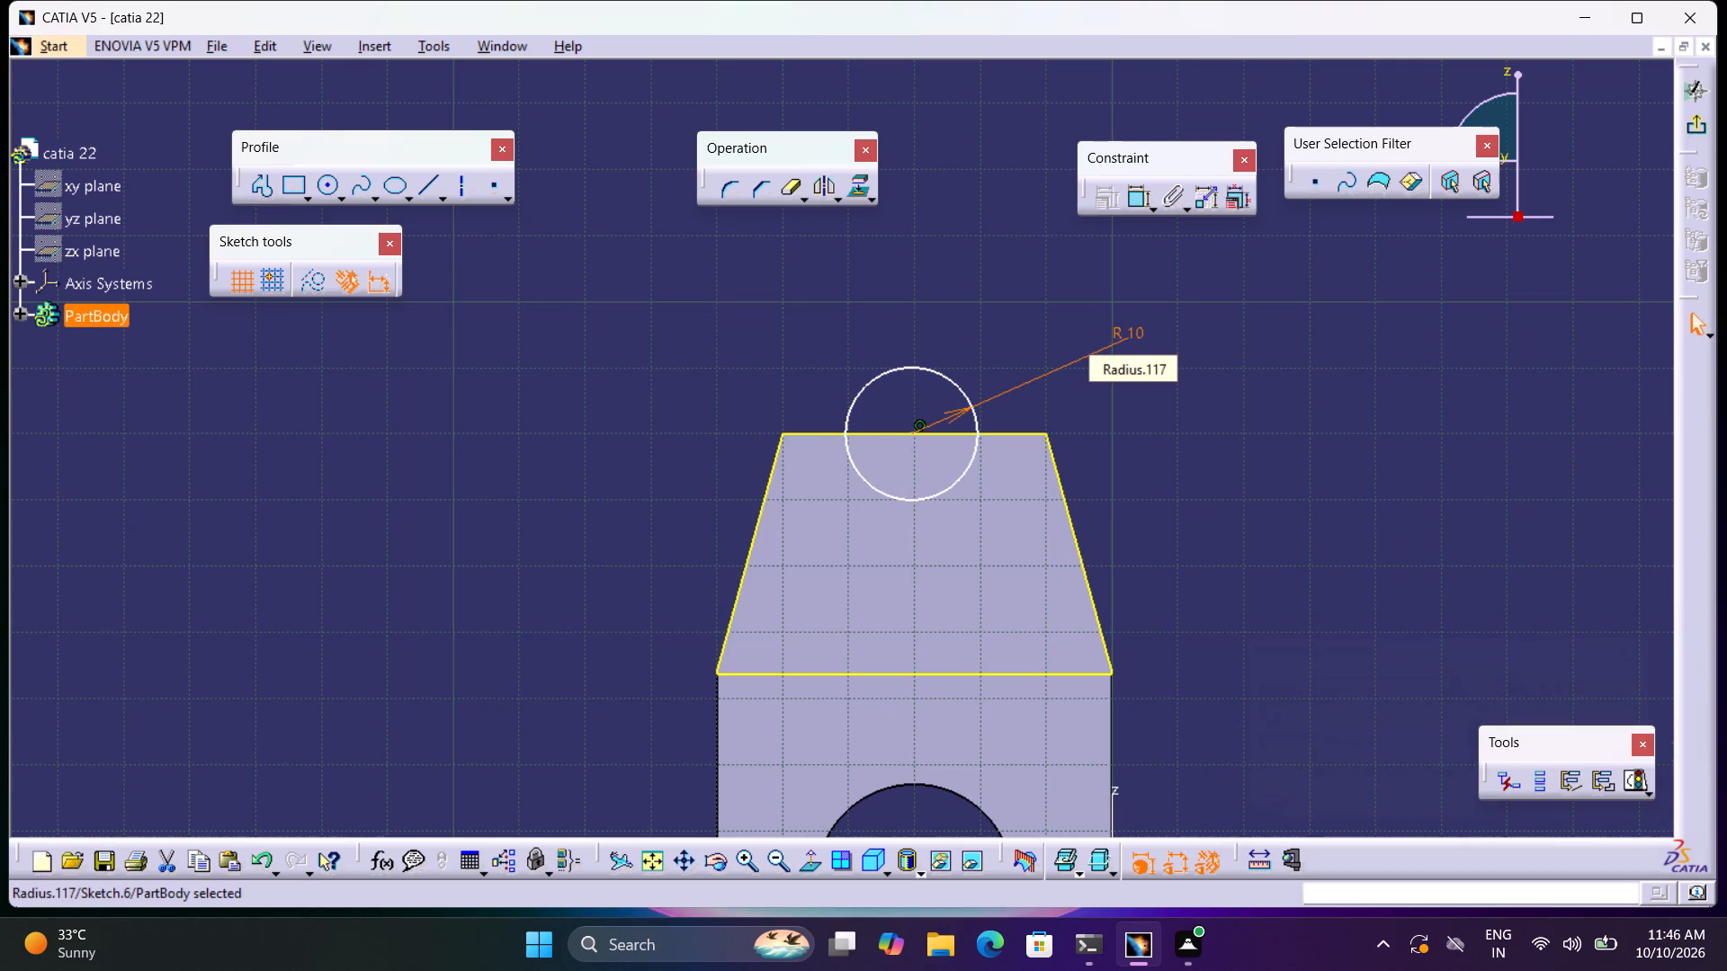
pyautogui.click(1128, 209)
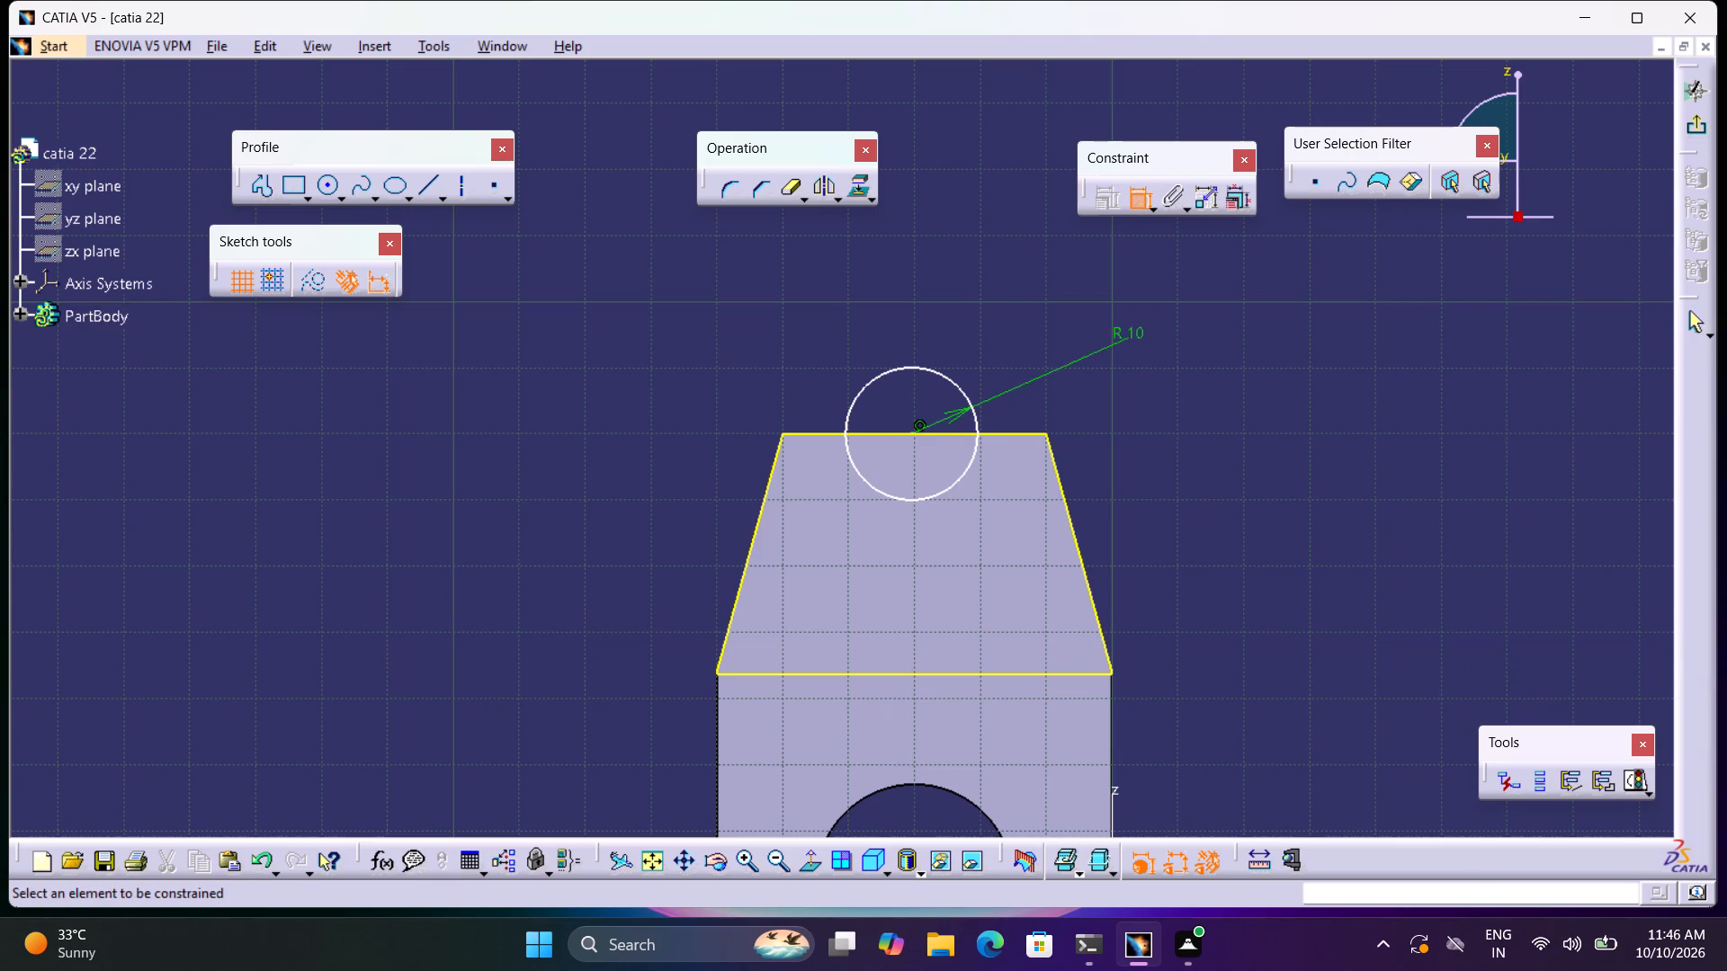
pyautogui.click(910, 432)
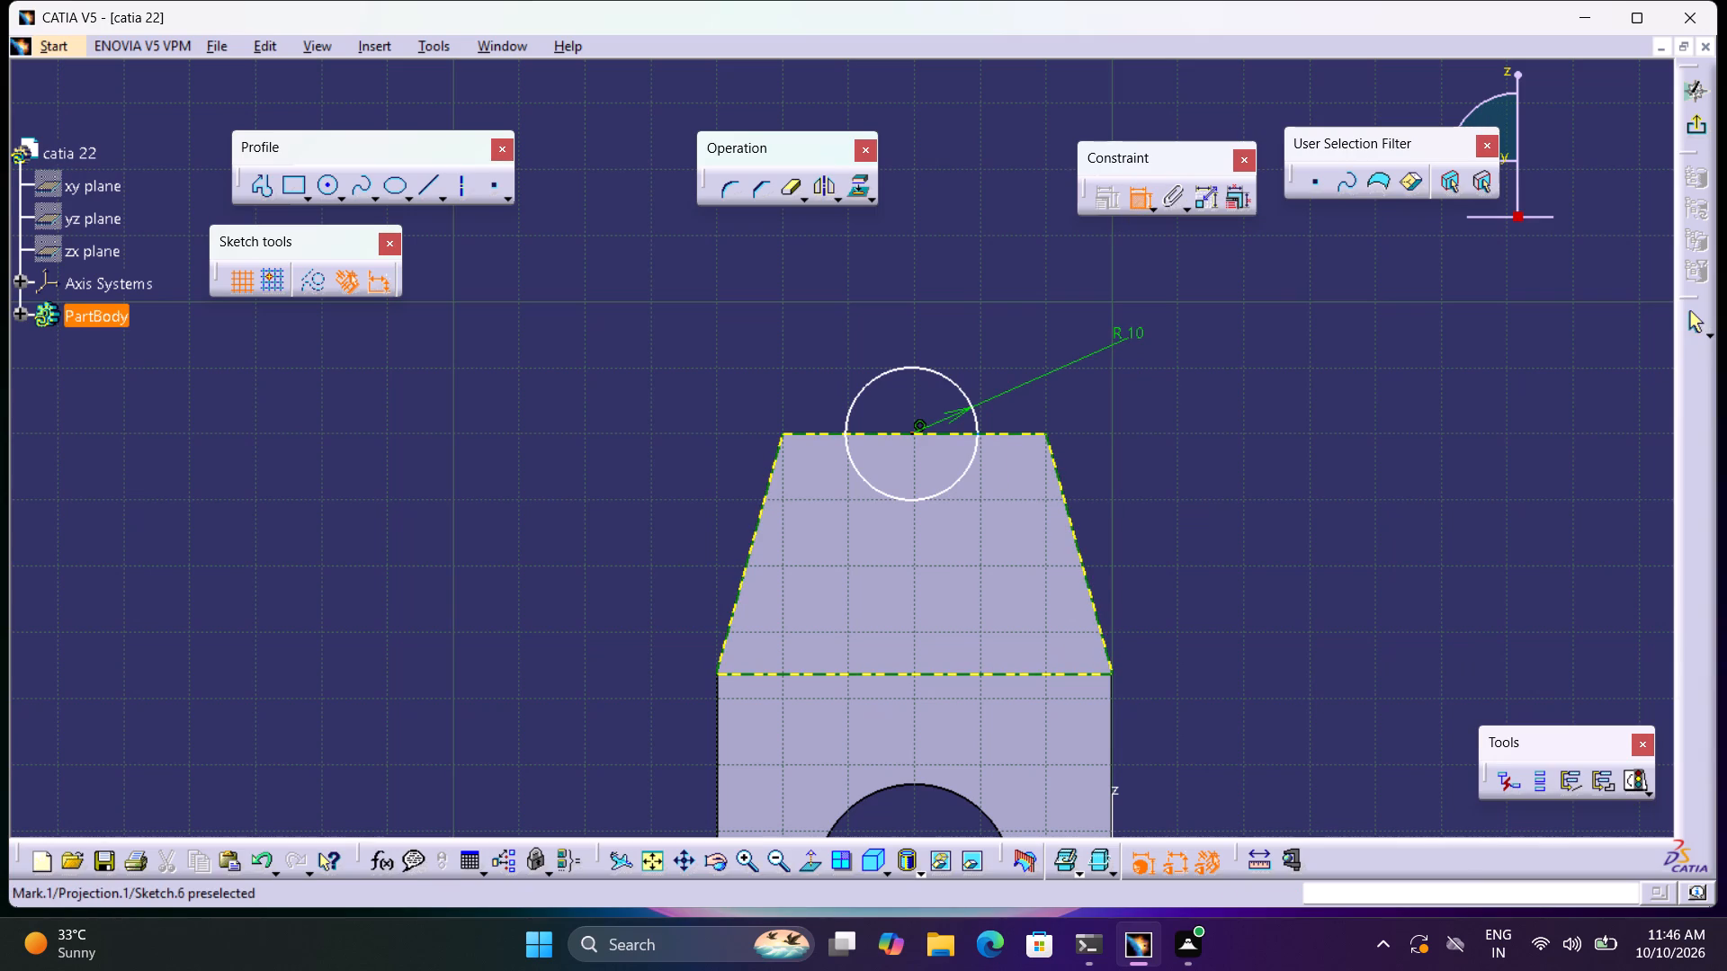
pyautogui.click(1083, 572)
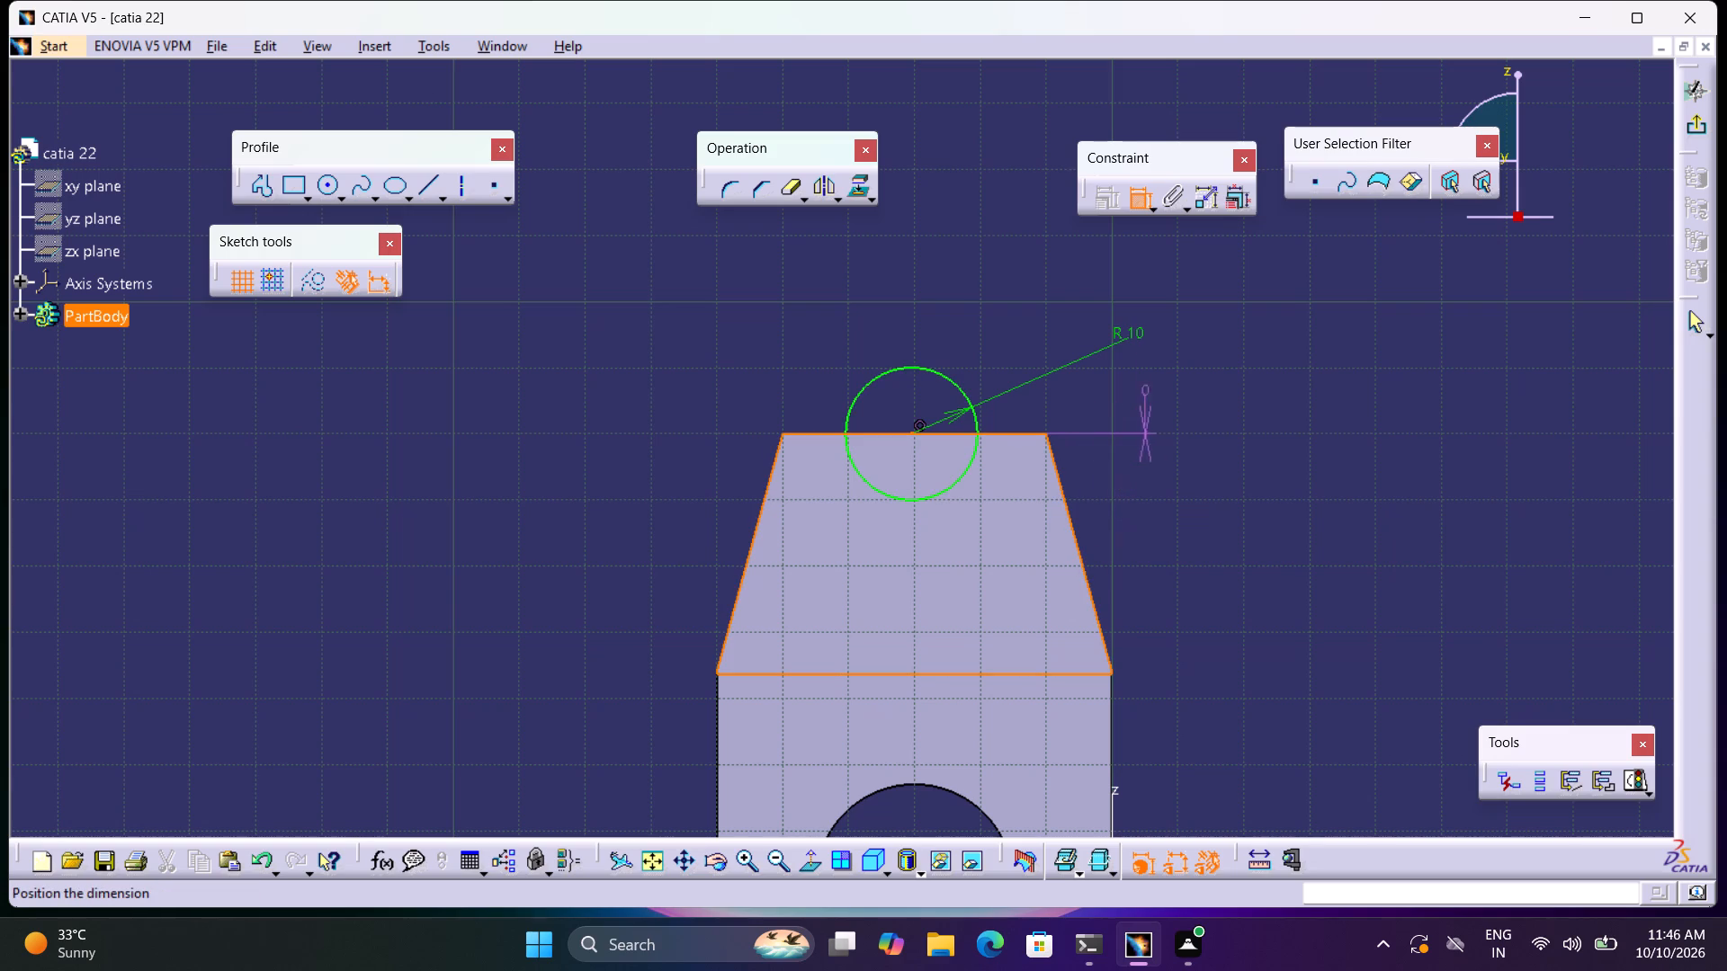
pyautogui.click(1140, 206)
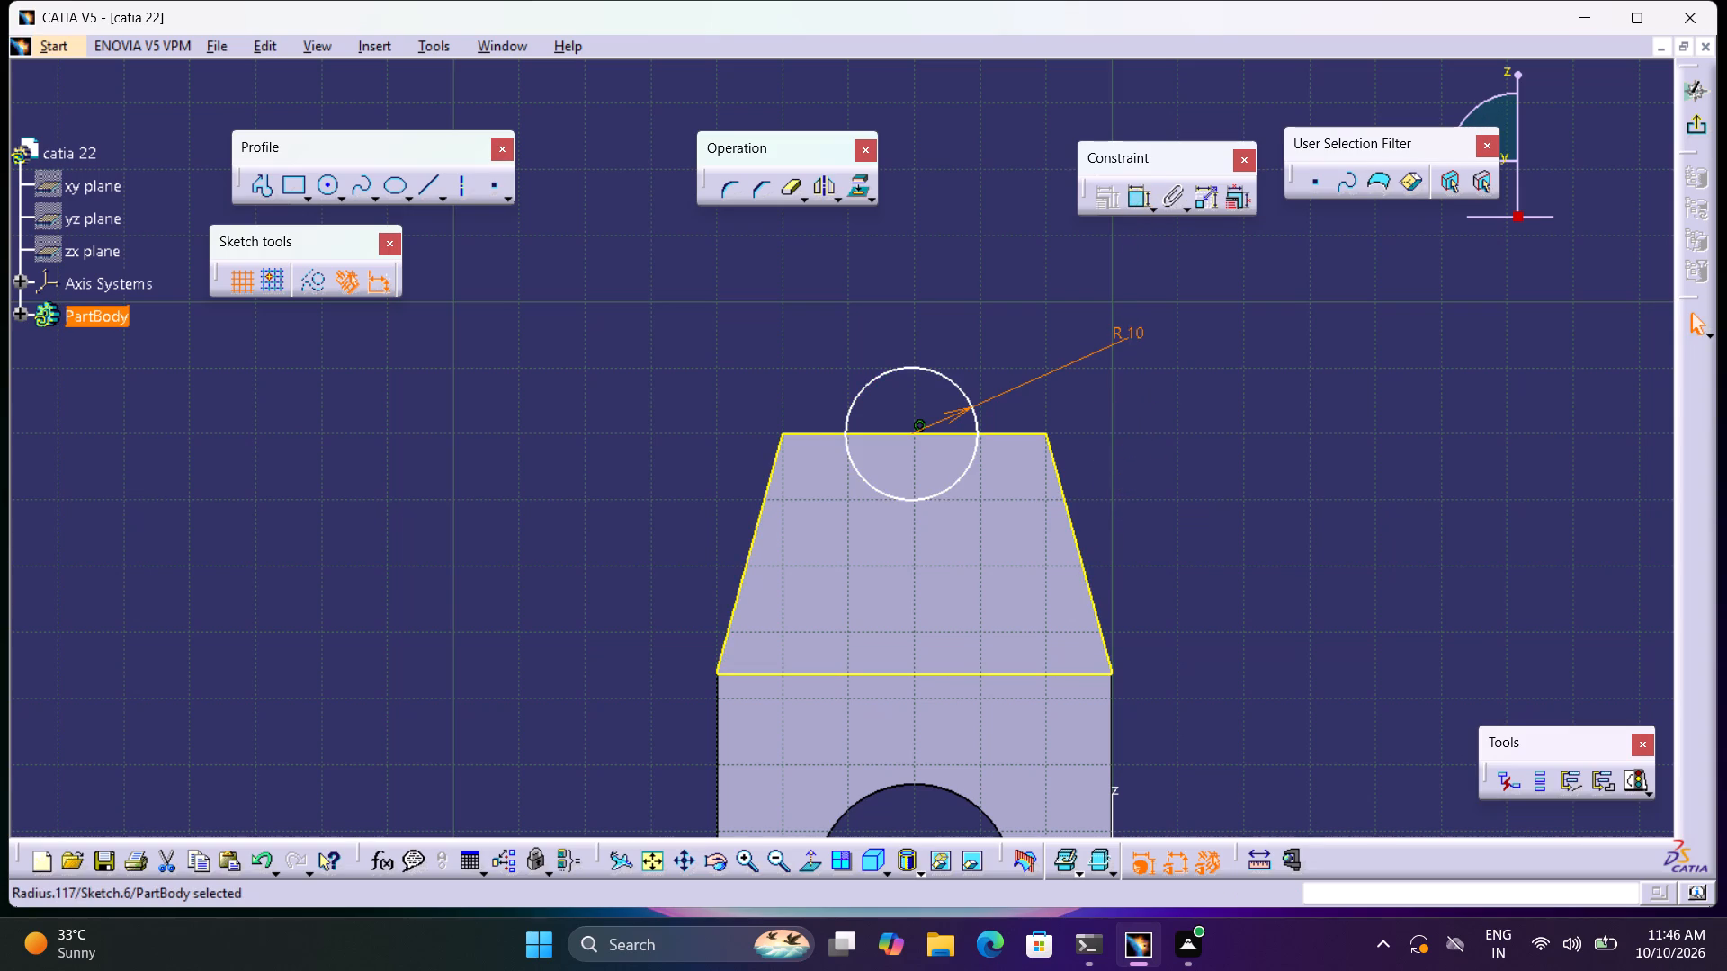
# Shift the circle slightly along the trapezoid's top edge toward the edge's midpoint.
pyautogui.moveTo(975, 425); pyautogui.dragTo(983, 432)
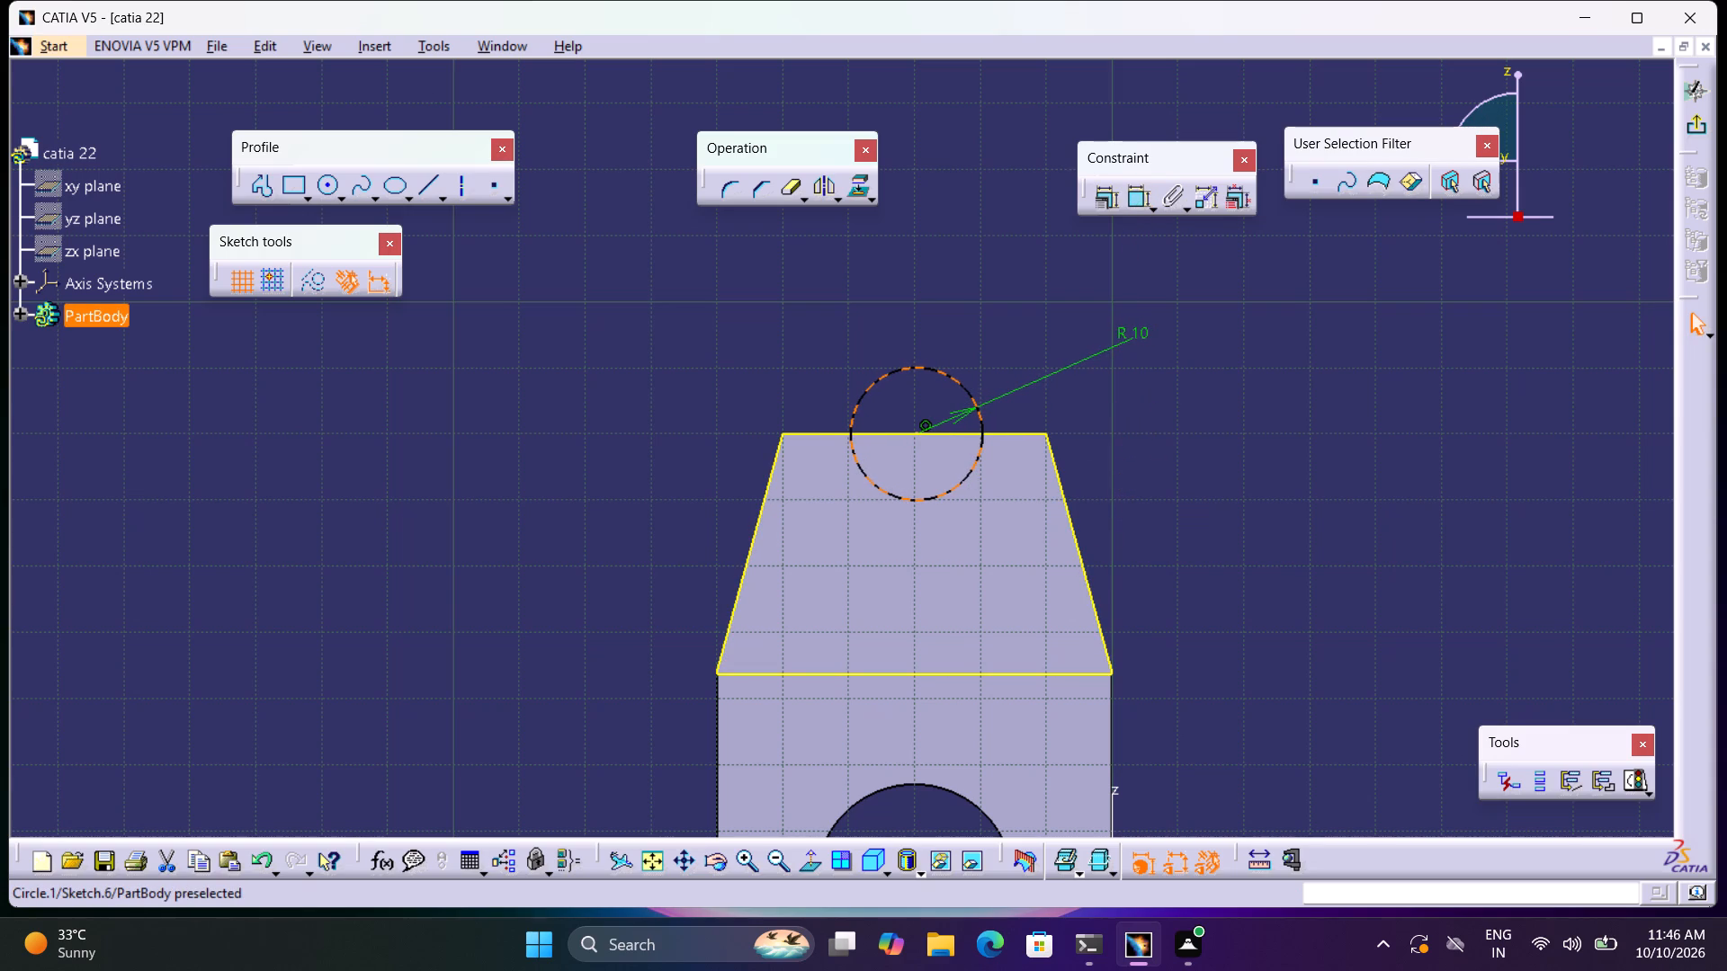
pyautogui.moveTo(983, 432); pyautogui.dragTo(980, 434)
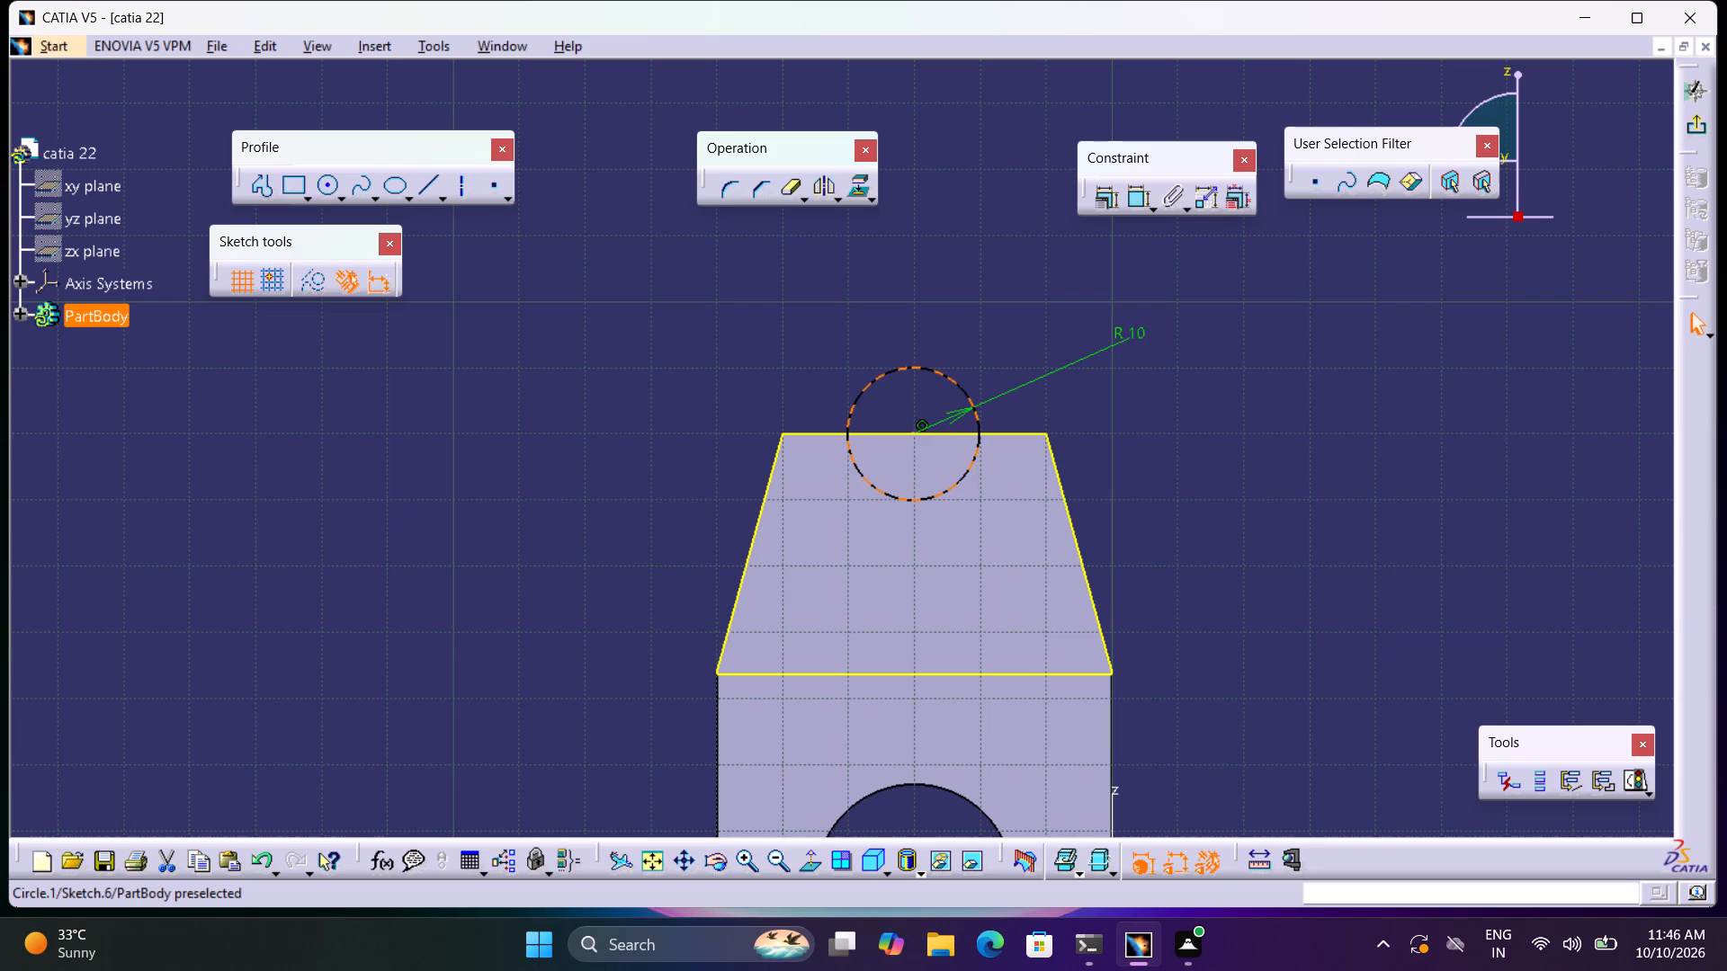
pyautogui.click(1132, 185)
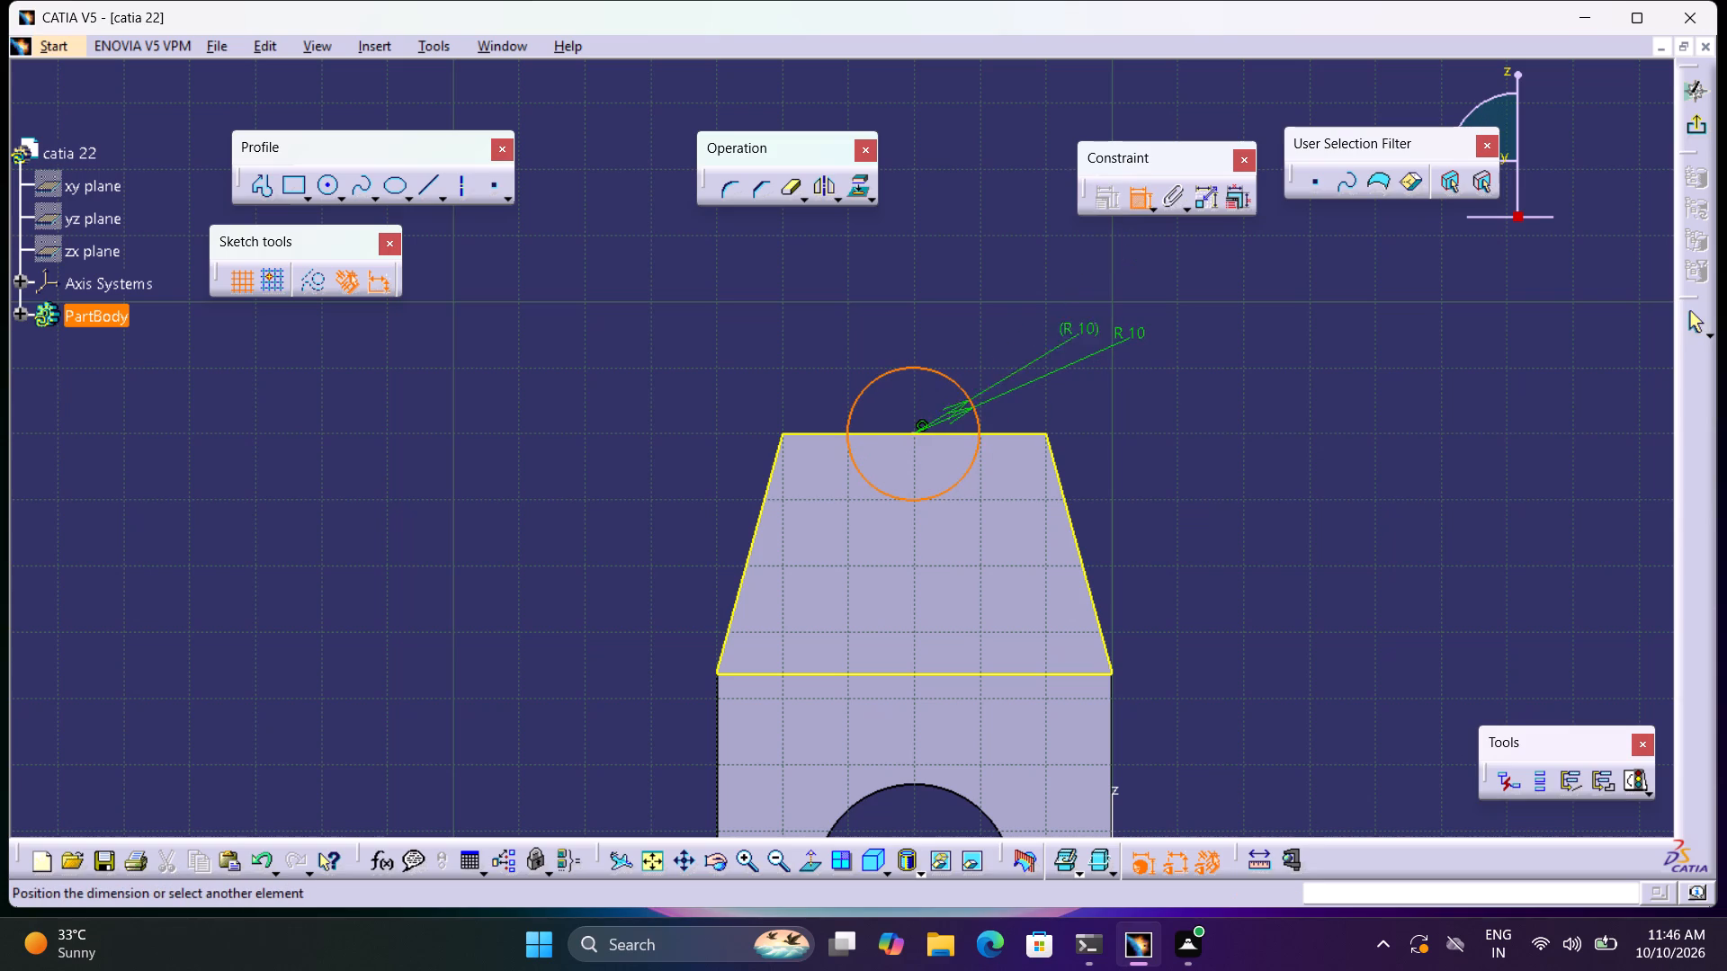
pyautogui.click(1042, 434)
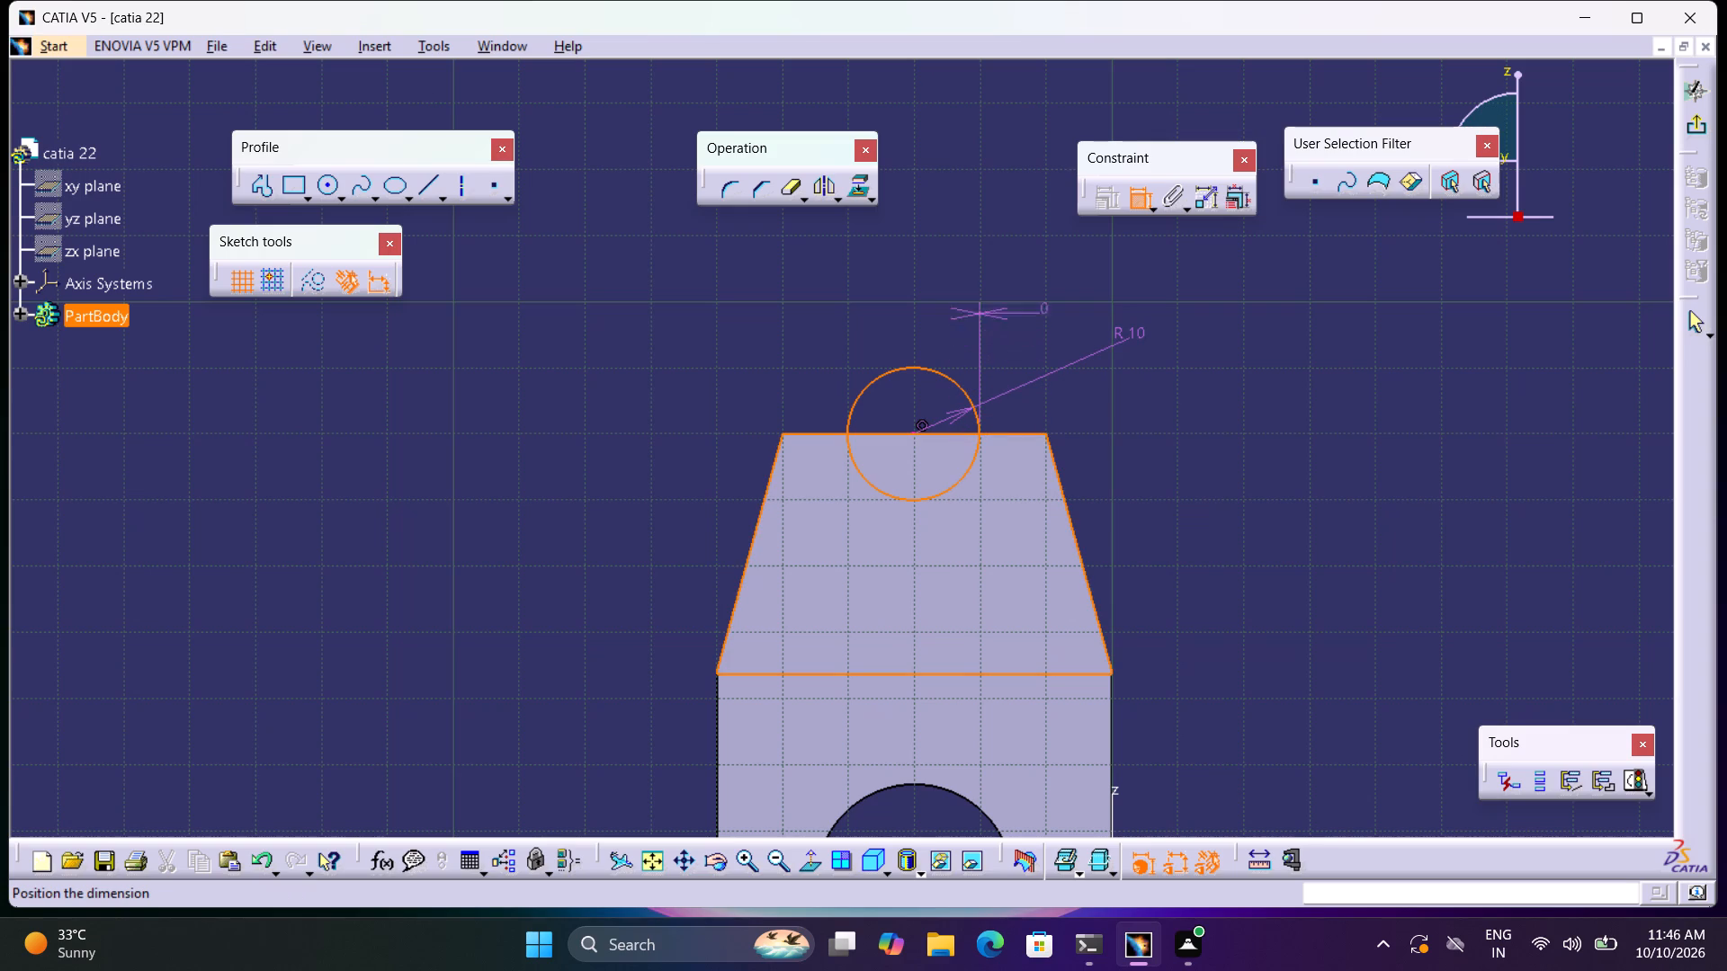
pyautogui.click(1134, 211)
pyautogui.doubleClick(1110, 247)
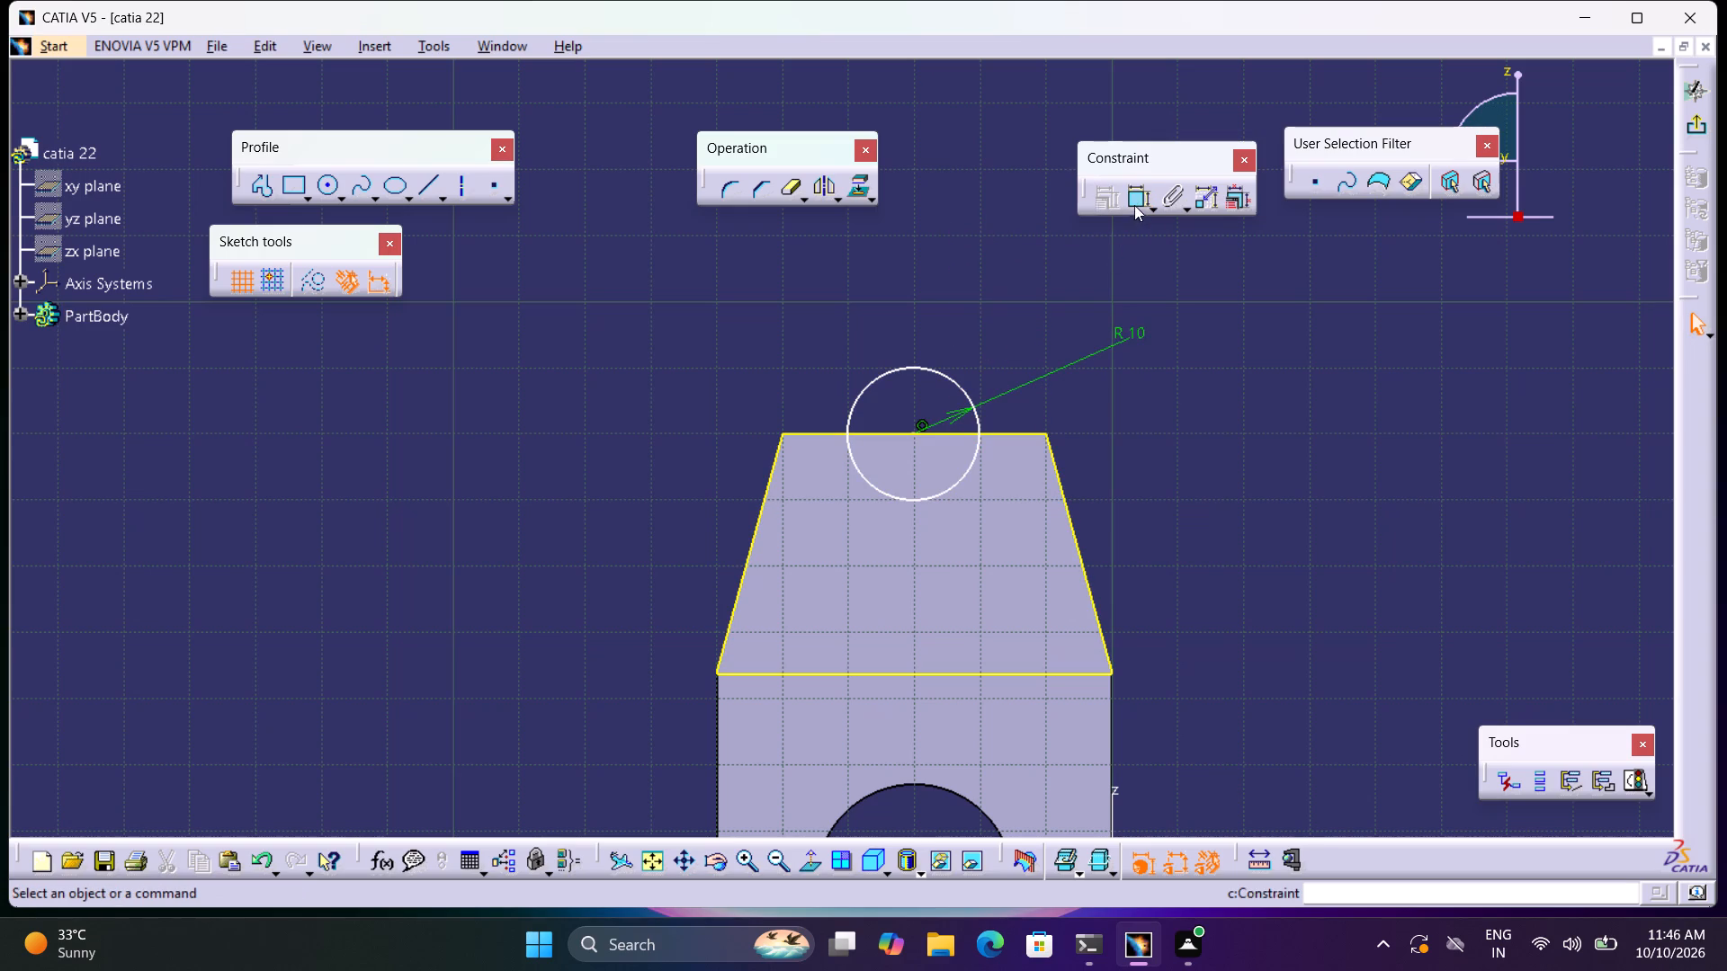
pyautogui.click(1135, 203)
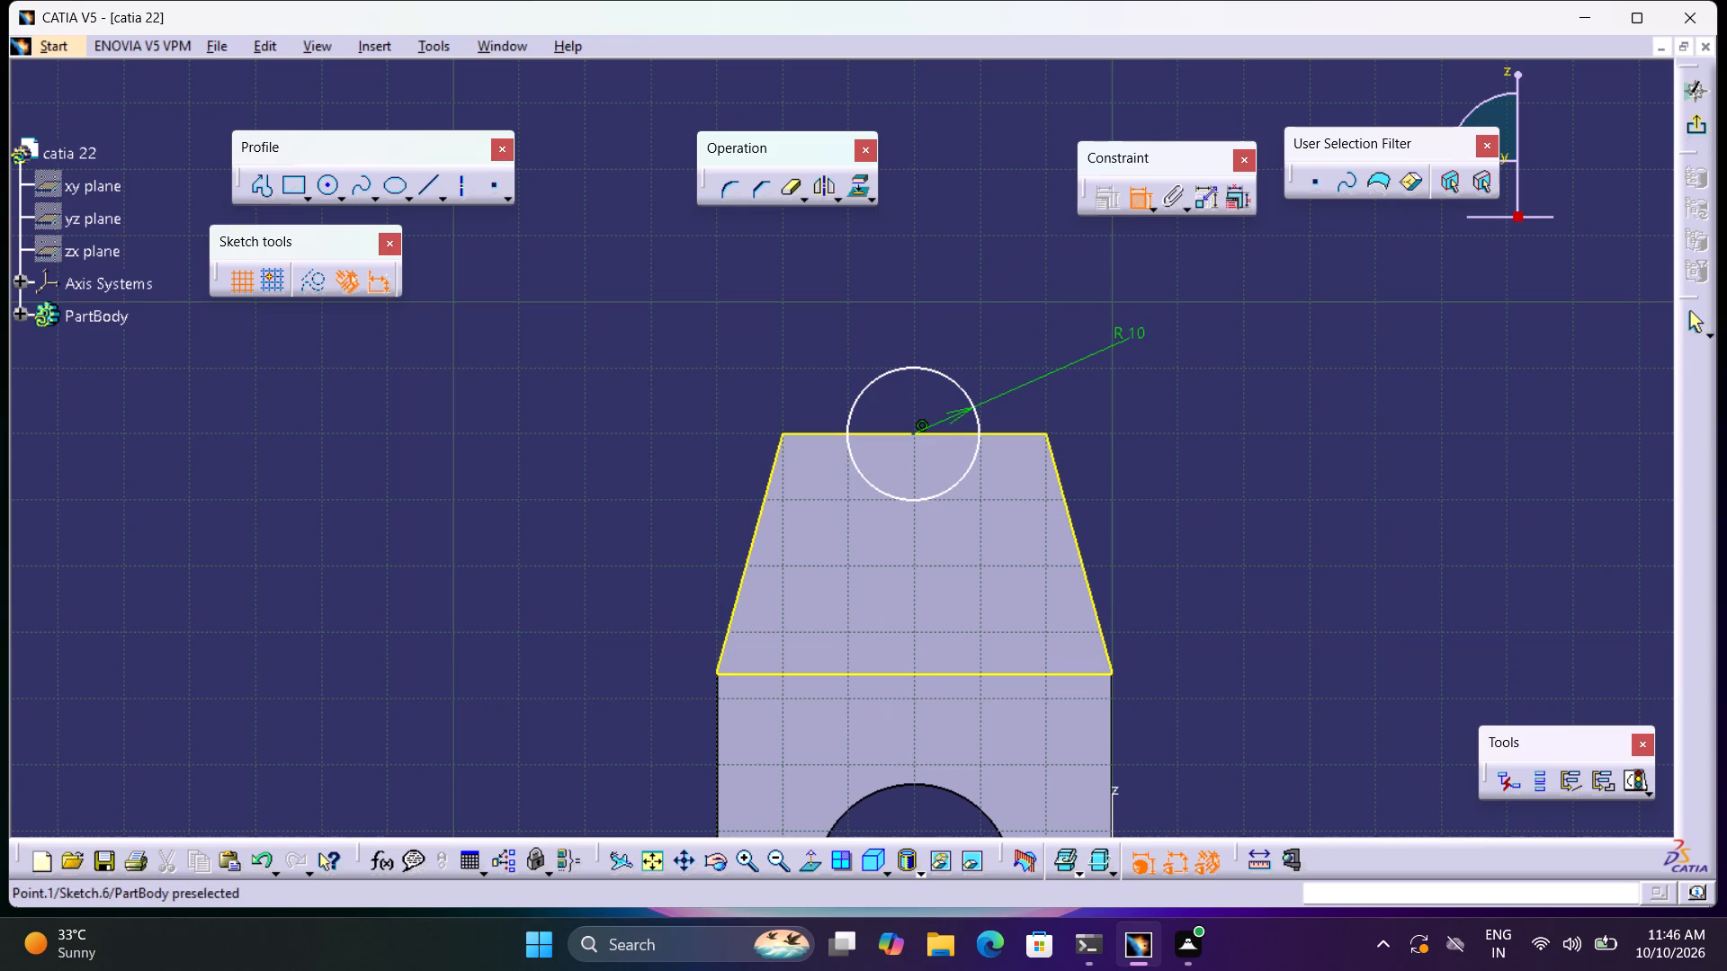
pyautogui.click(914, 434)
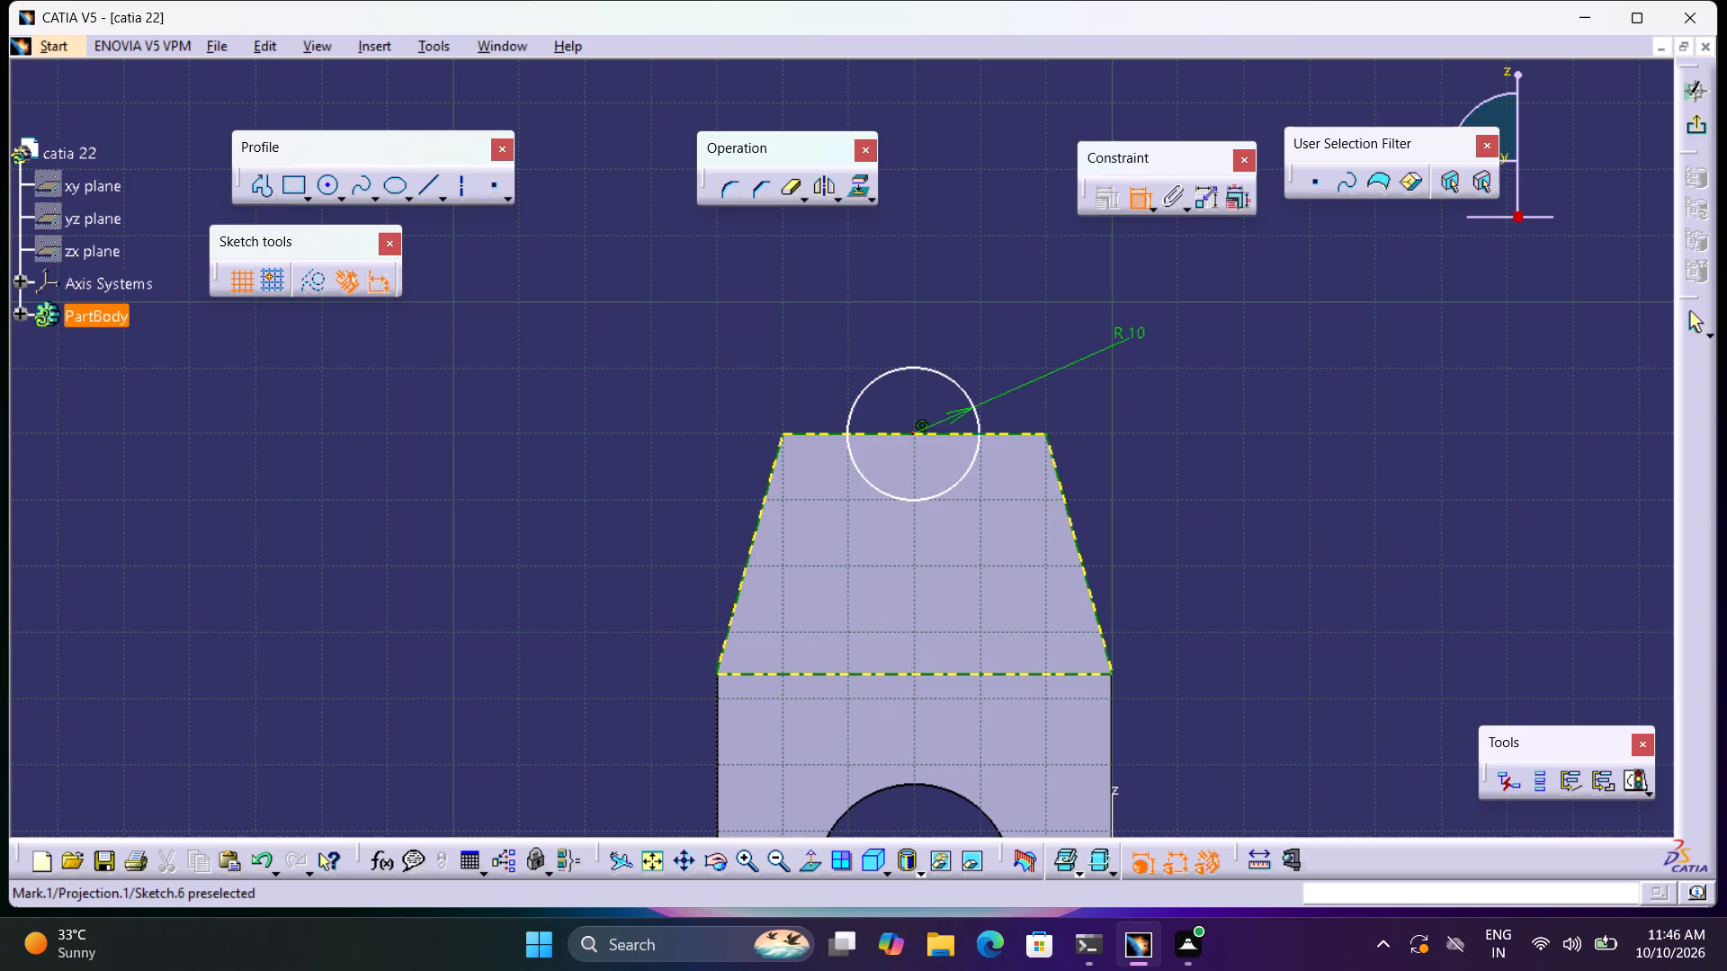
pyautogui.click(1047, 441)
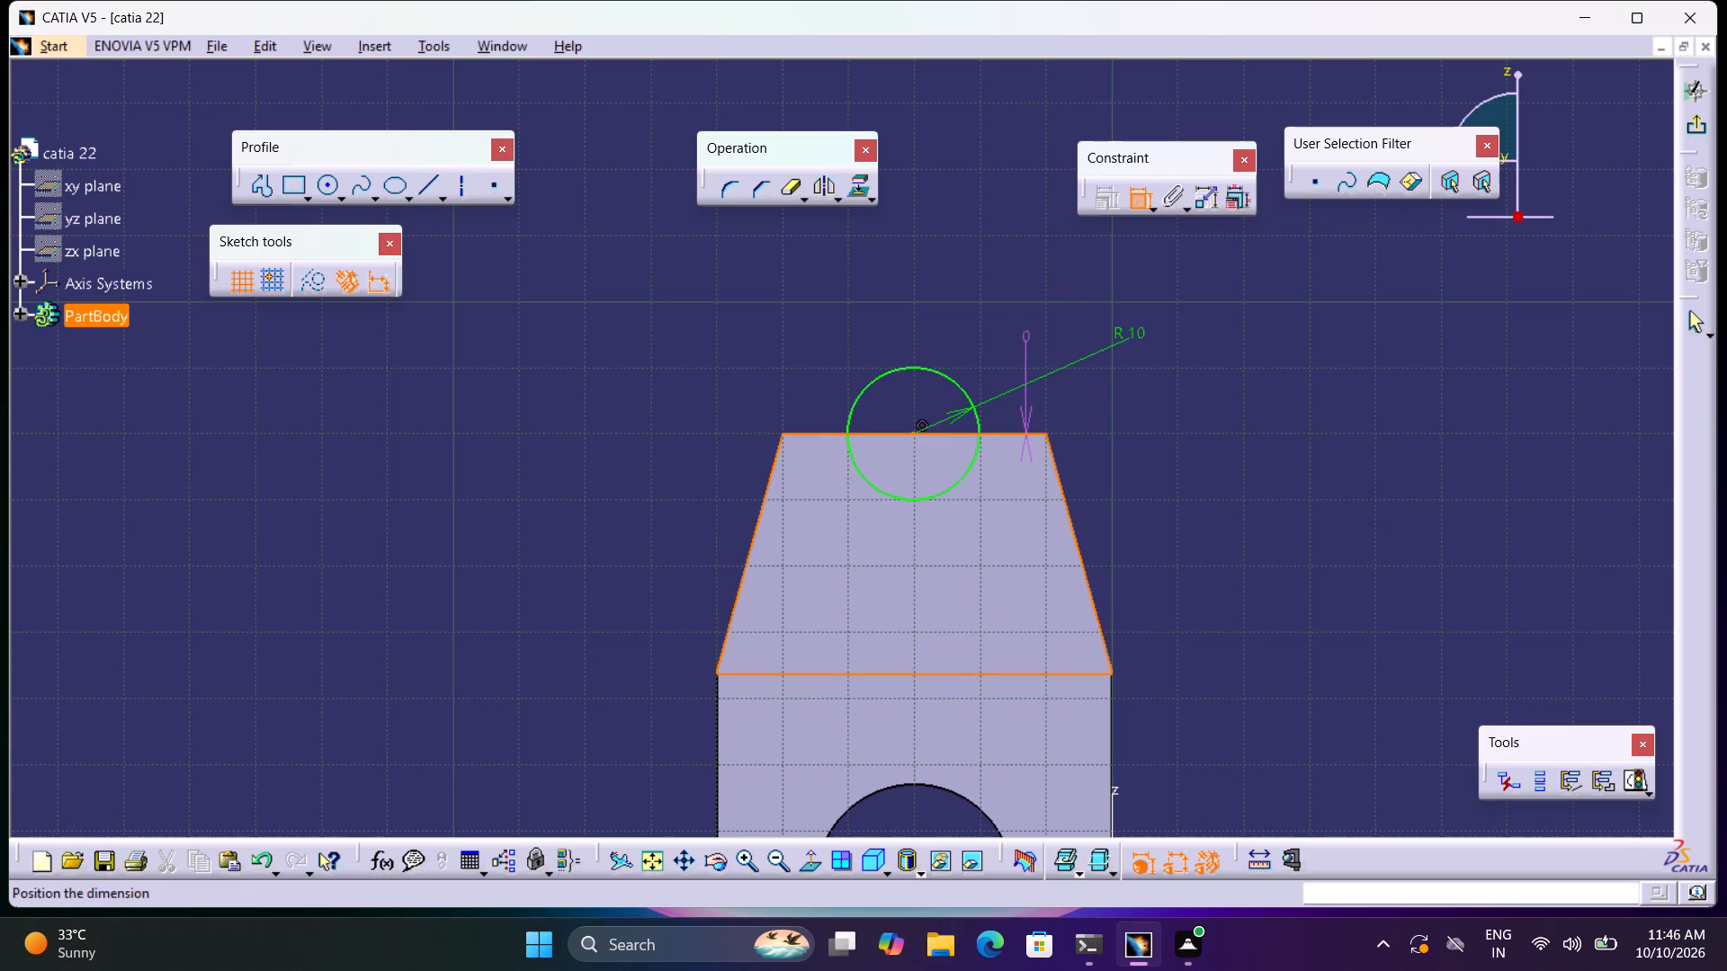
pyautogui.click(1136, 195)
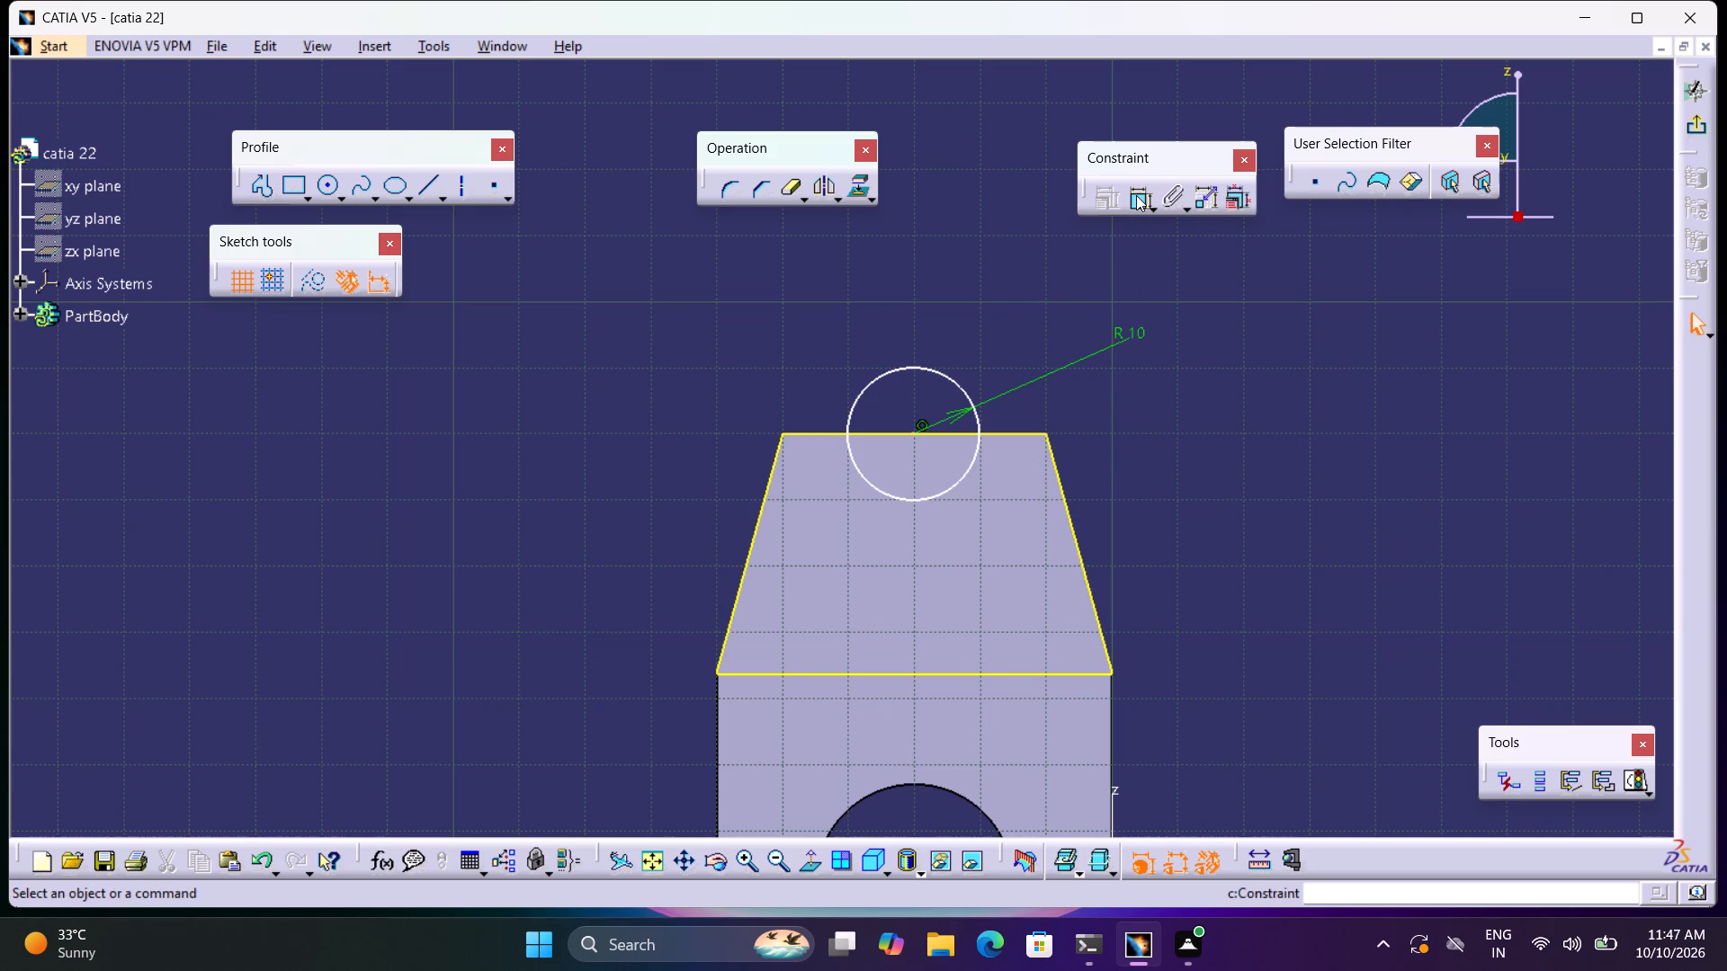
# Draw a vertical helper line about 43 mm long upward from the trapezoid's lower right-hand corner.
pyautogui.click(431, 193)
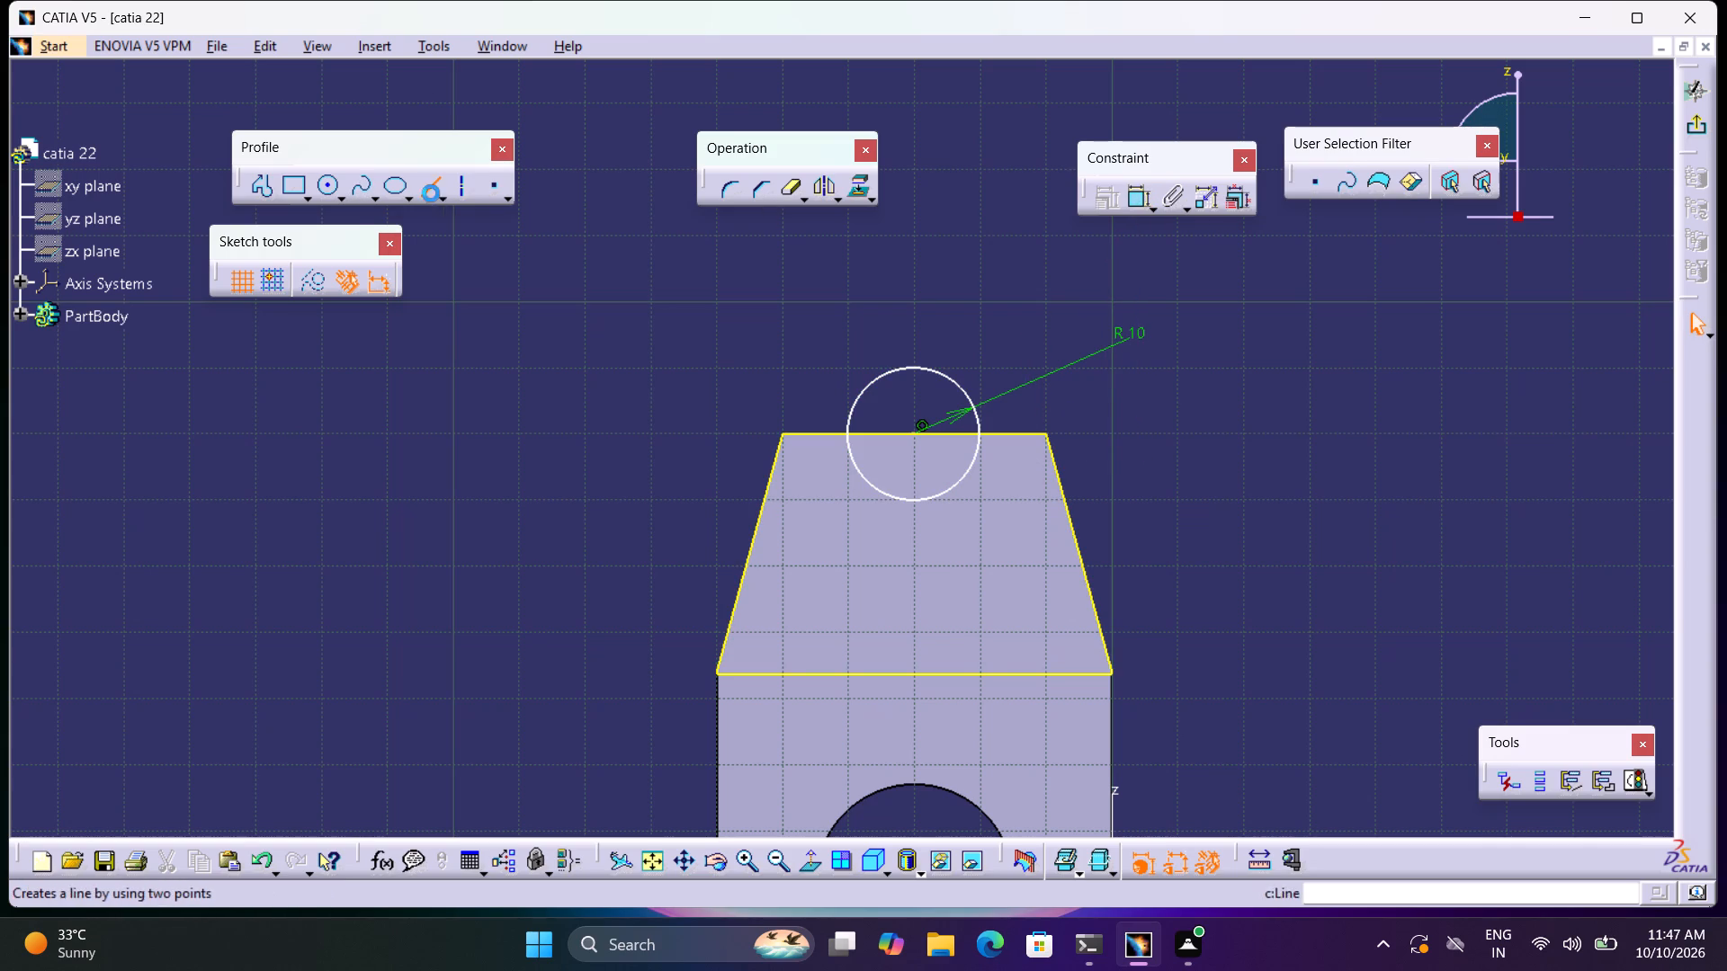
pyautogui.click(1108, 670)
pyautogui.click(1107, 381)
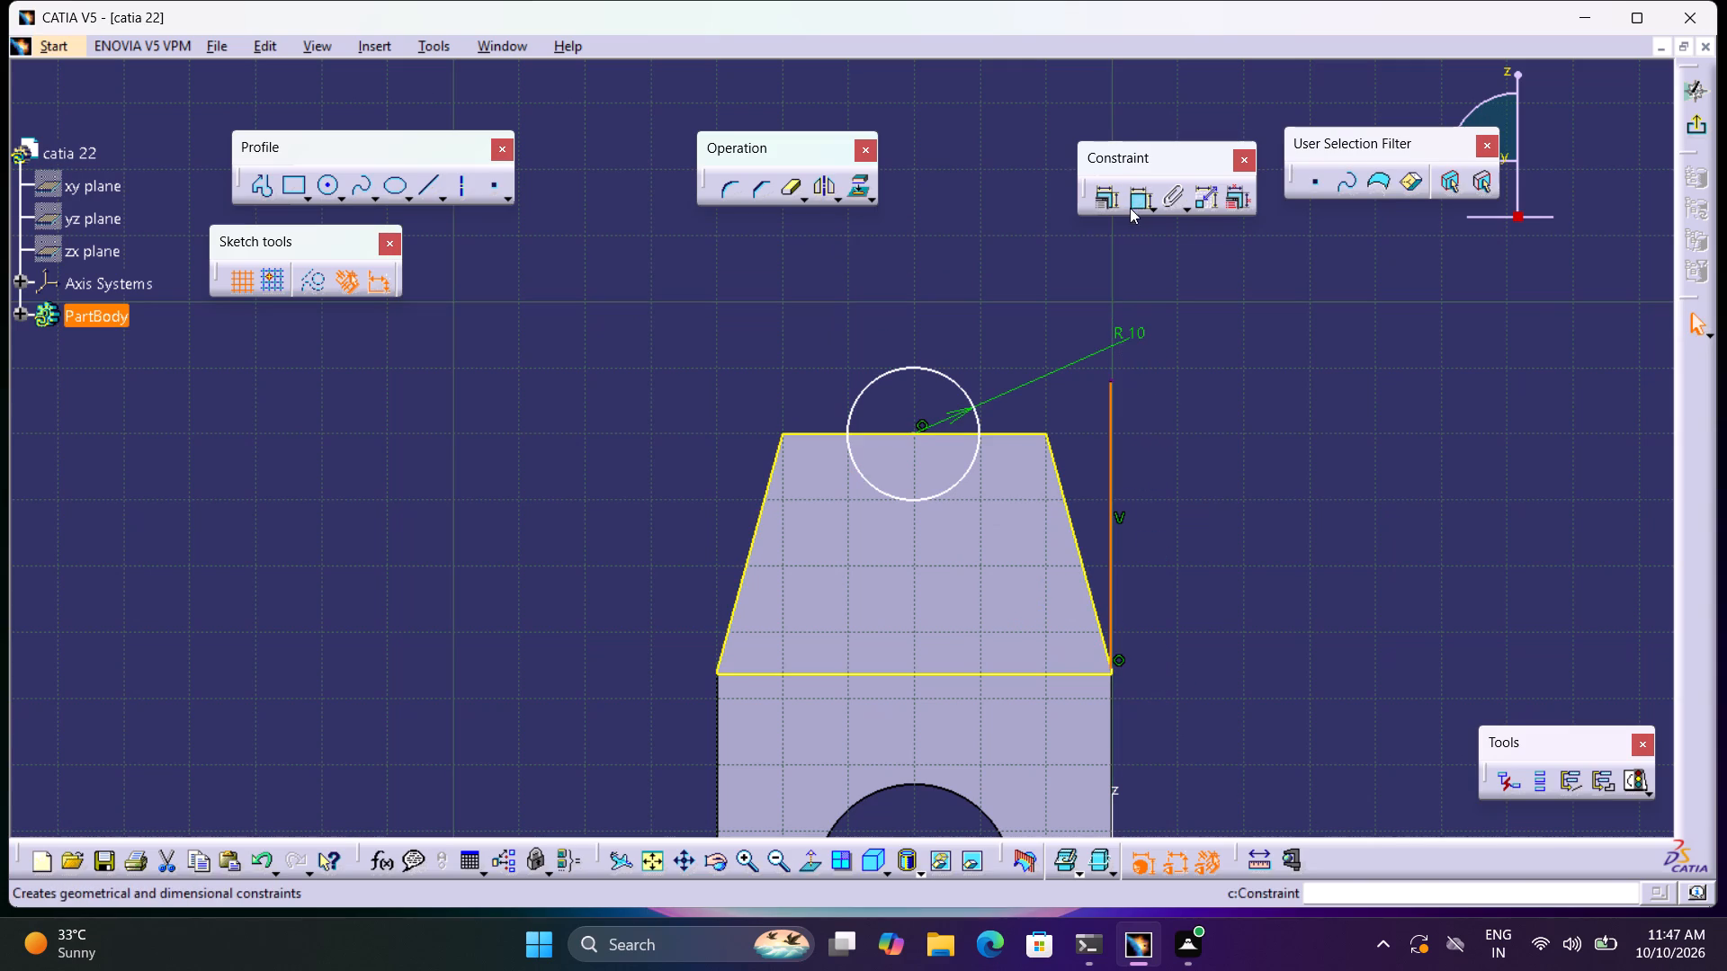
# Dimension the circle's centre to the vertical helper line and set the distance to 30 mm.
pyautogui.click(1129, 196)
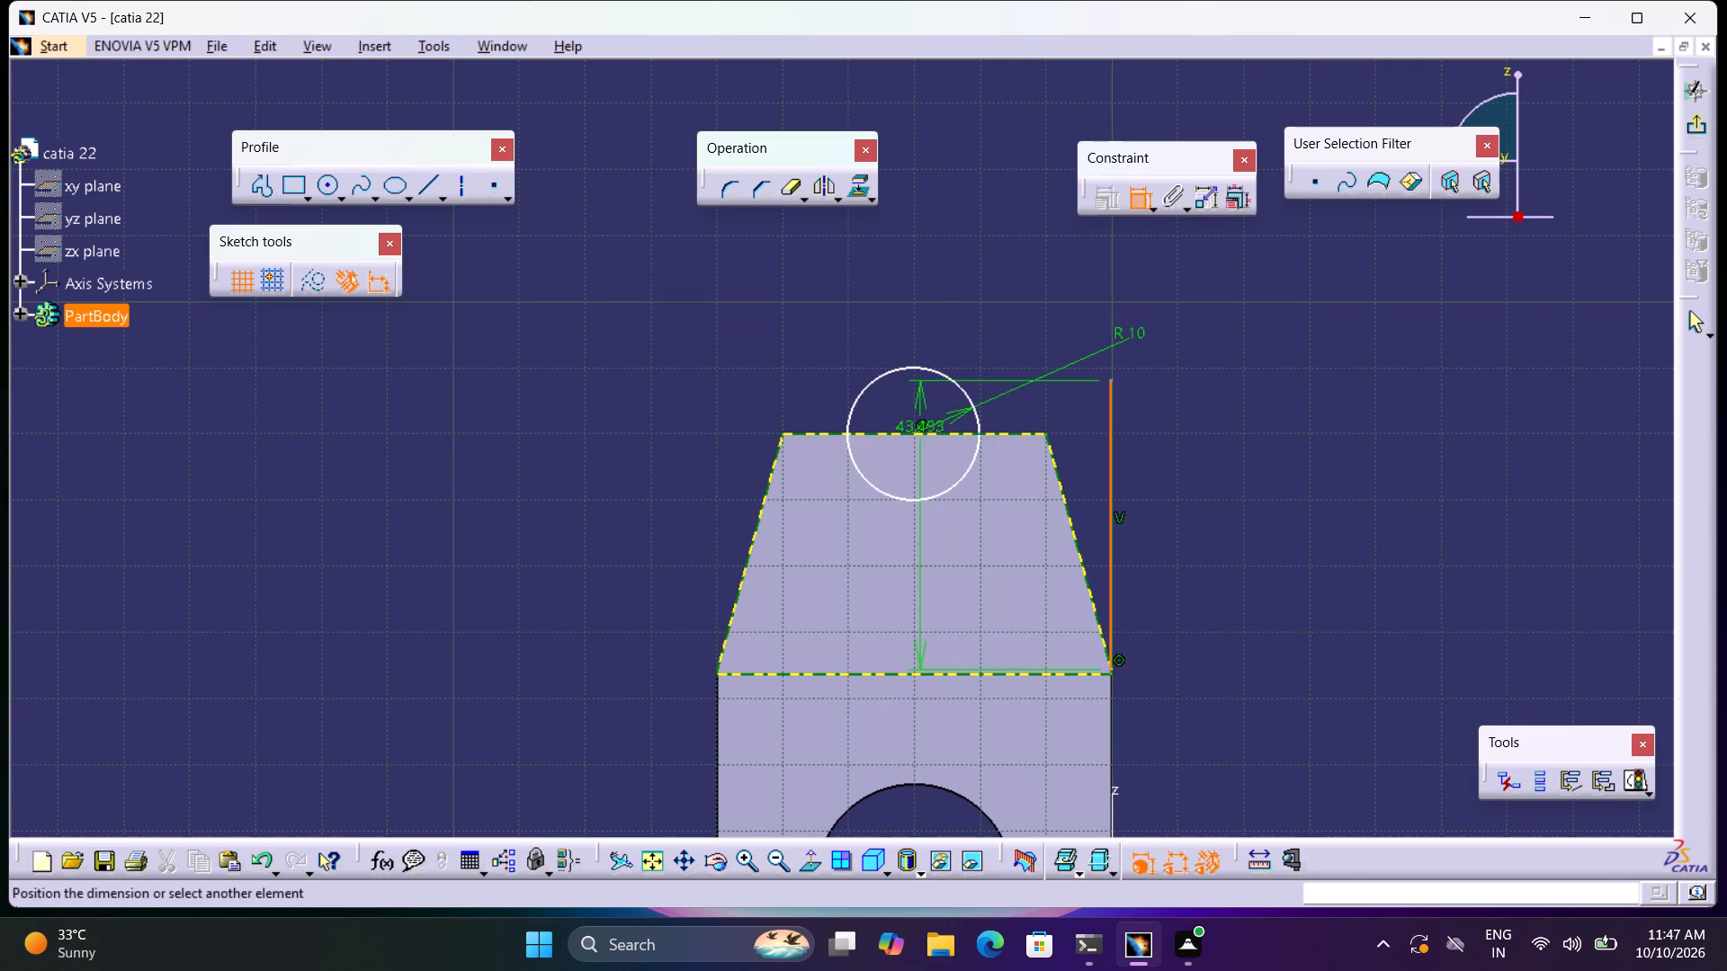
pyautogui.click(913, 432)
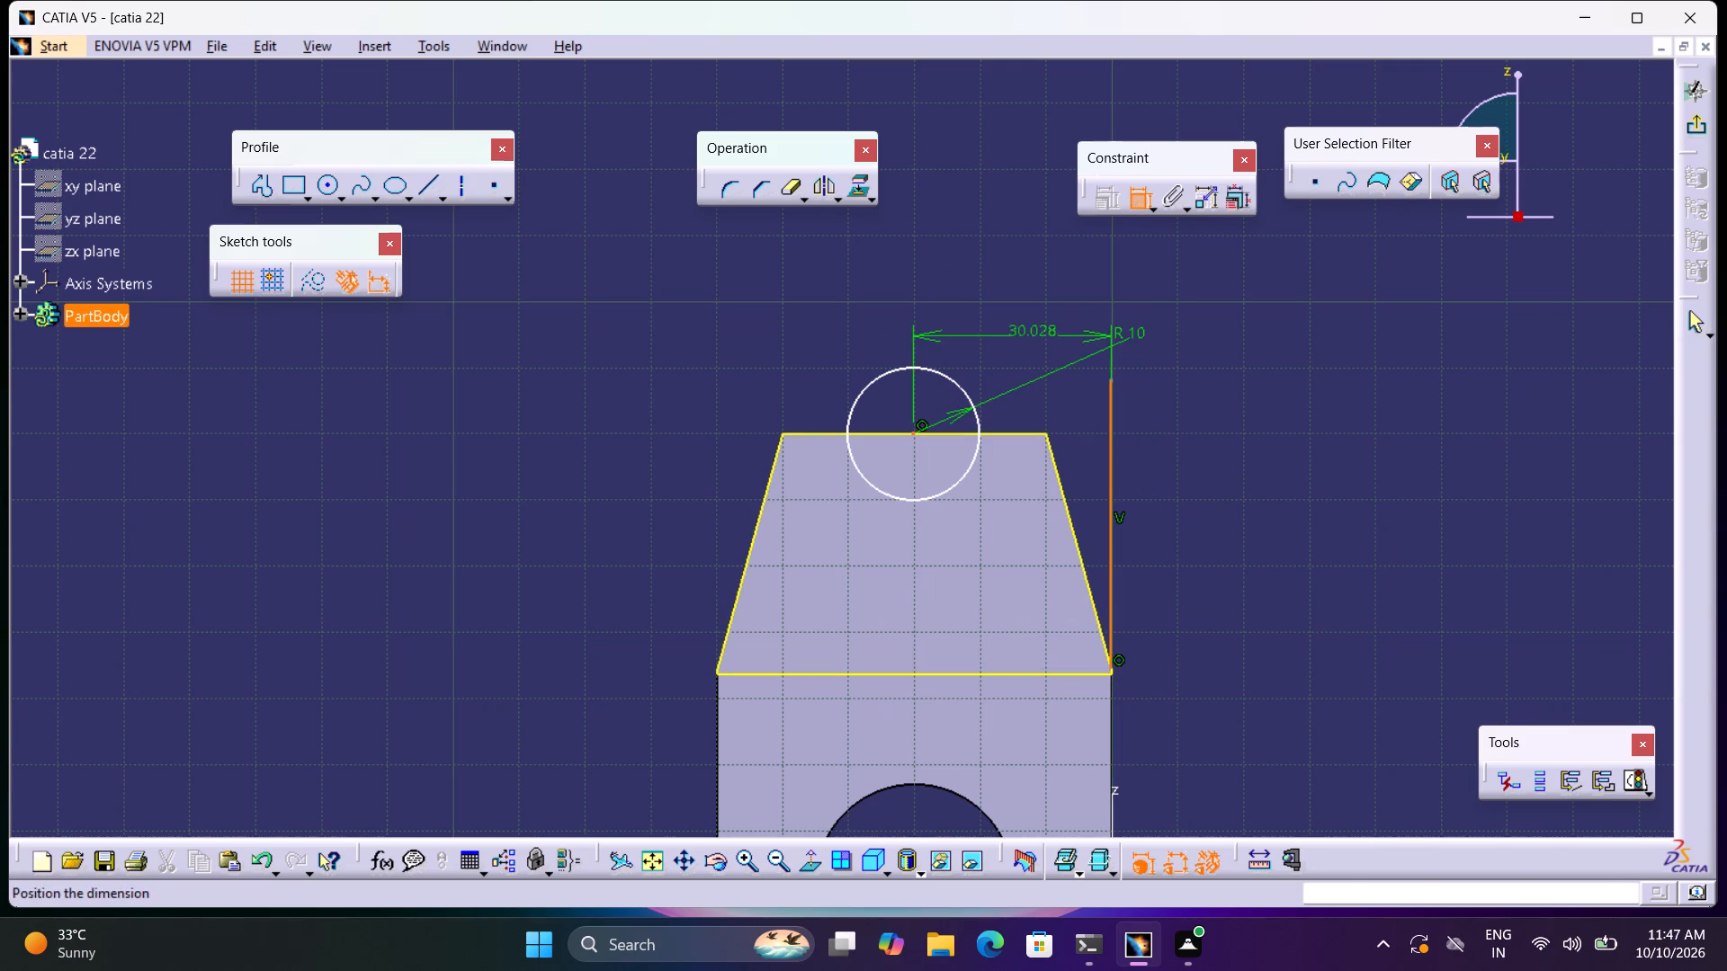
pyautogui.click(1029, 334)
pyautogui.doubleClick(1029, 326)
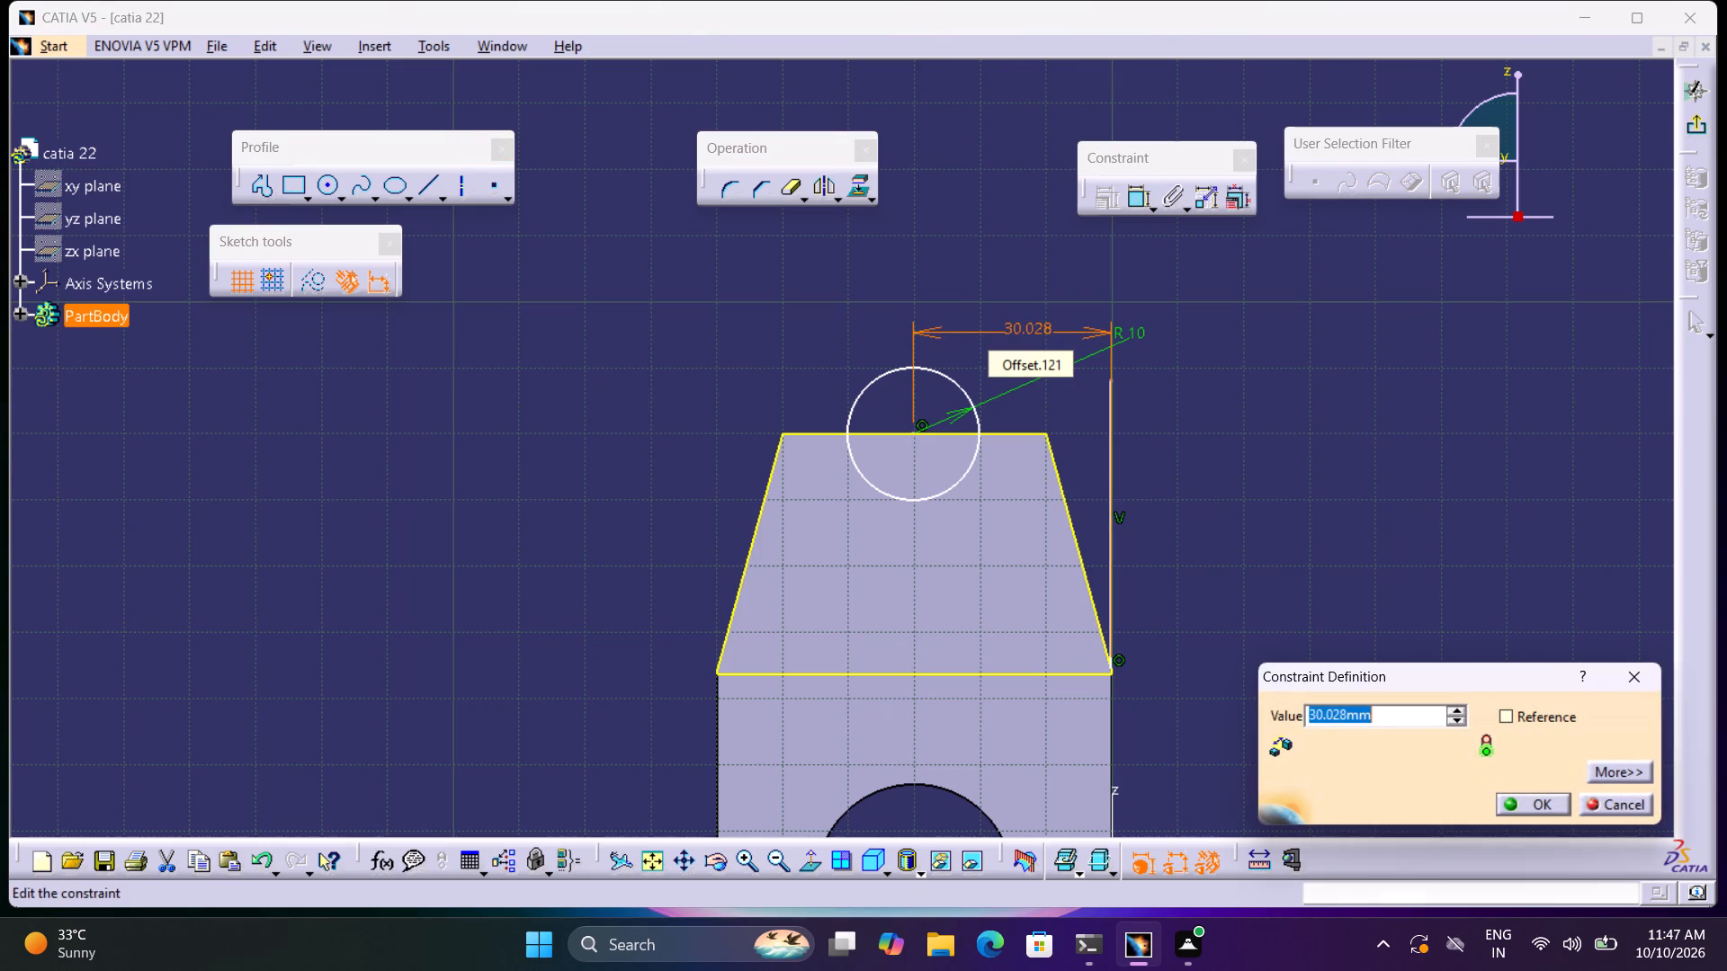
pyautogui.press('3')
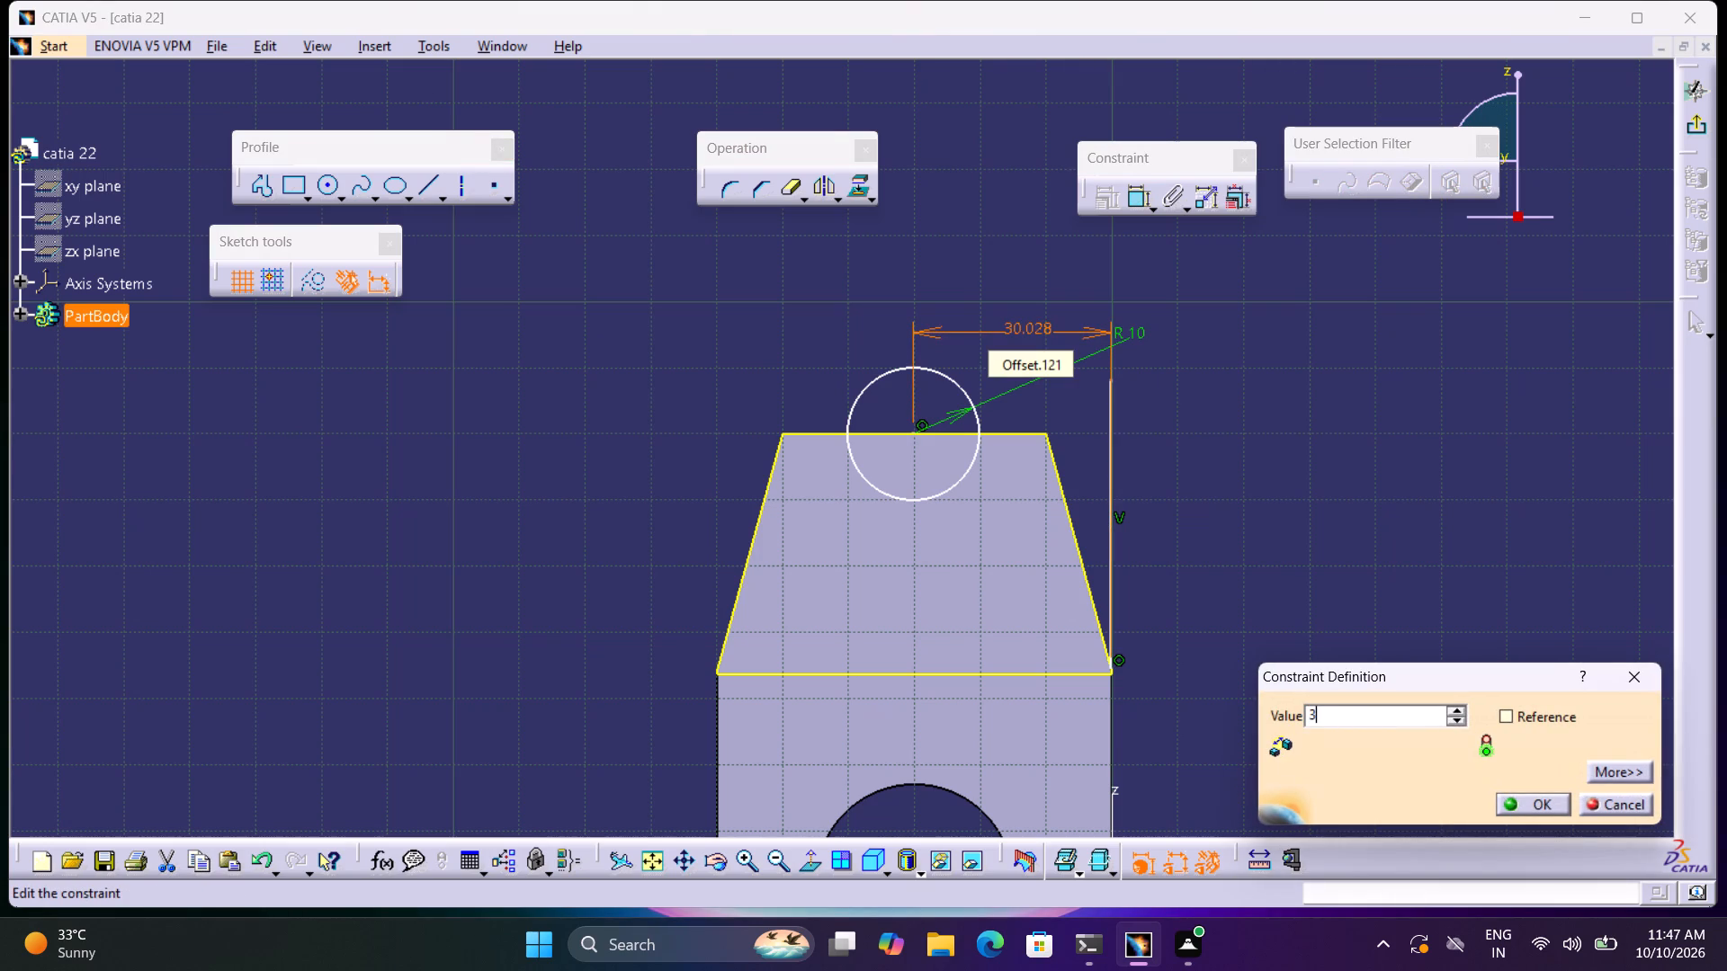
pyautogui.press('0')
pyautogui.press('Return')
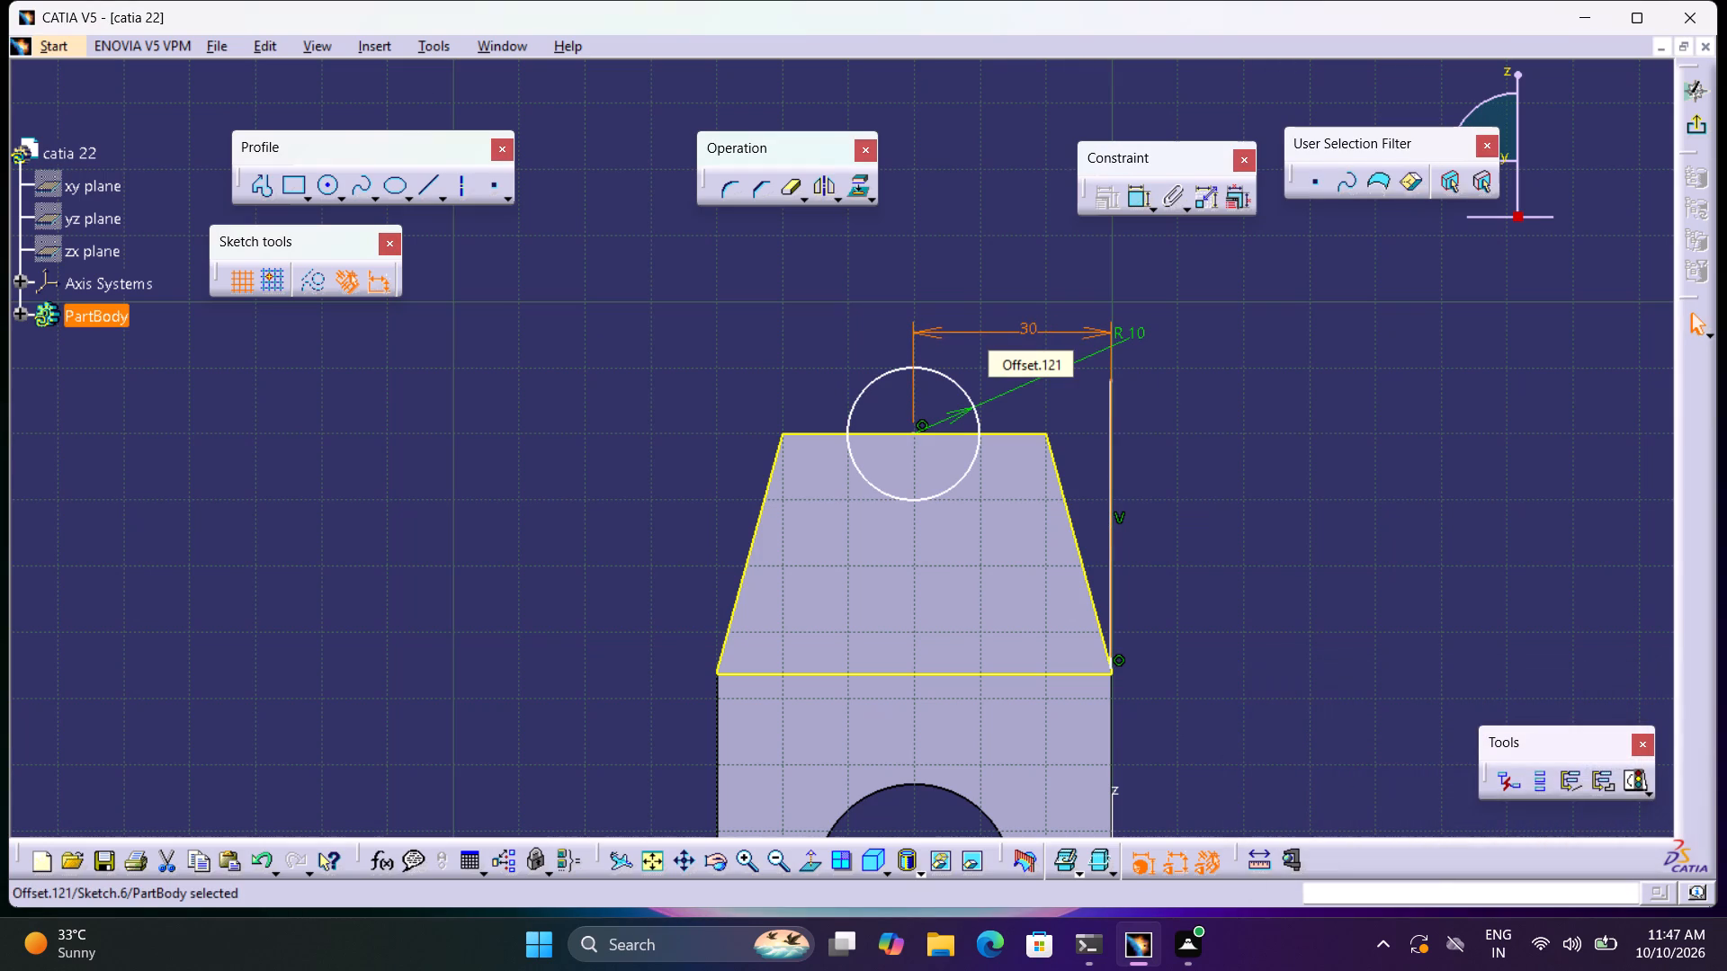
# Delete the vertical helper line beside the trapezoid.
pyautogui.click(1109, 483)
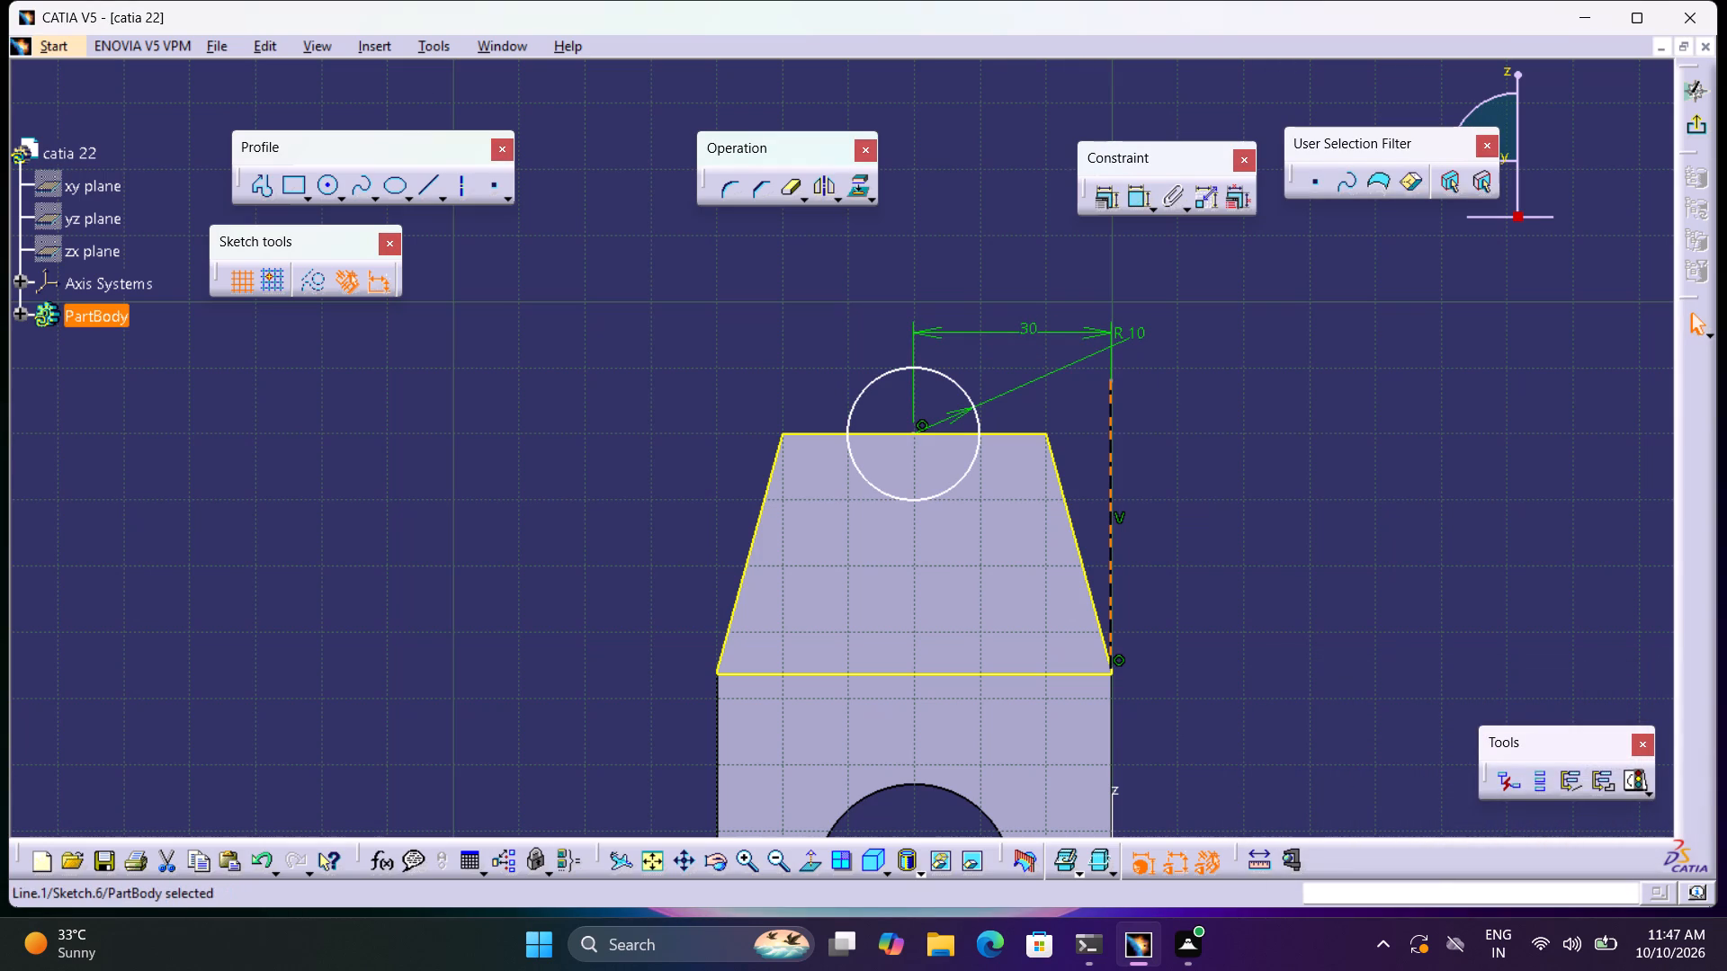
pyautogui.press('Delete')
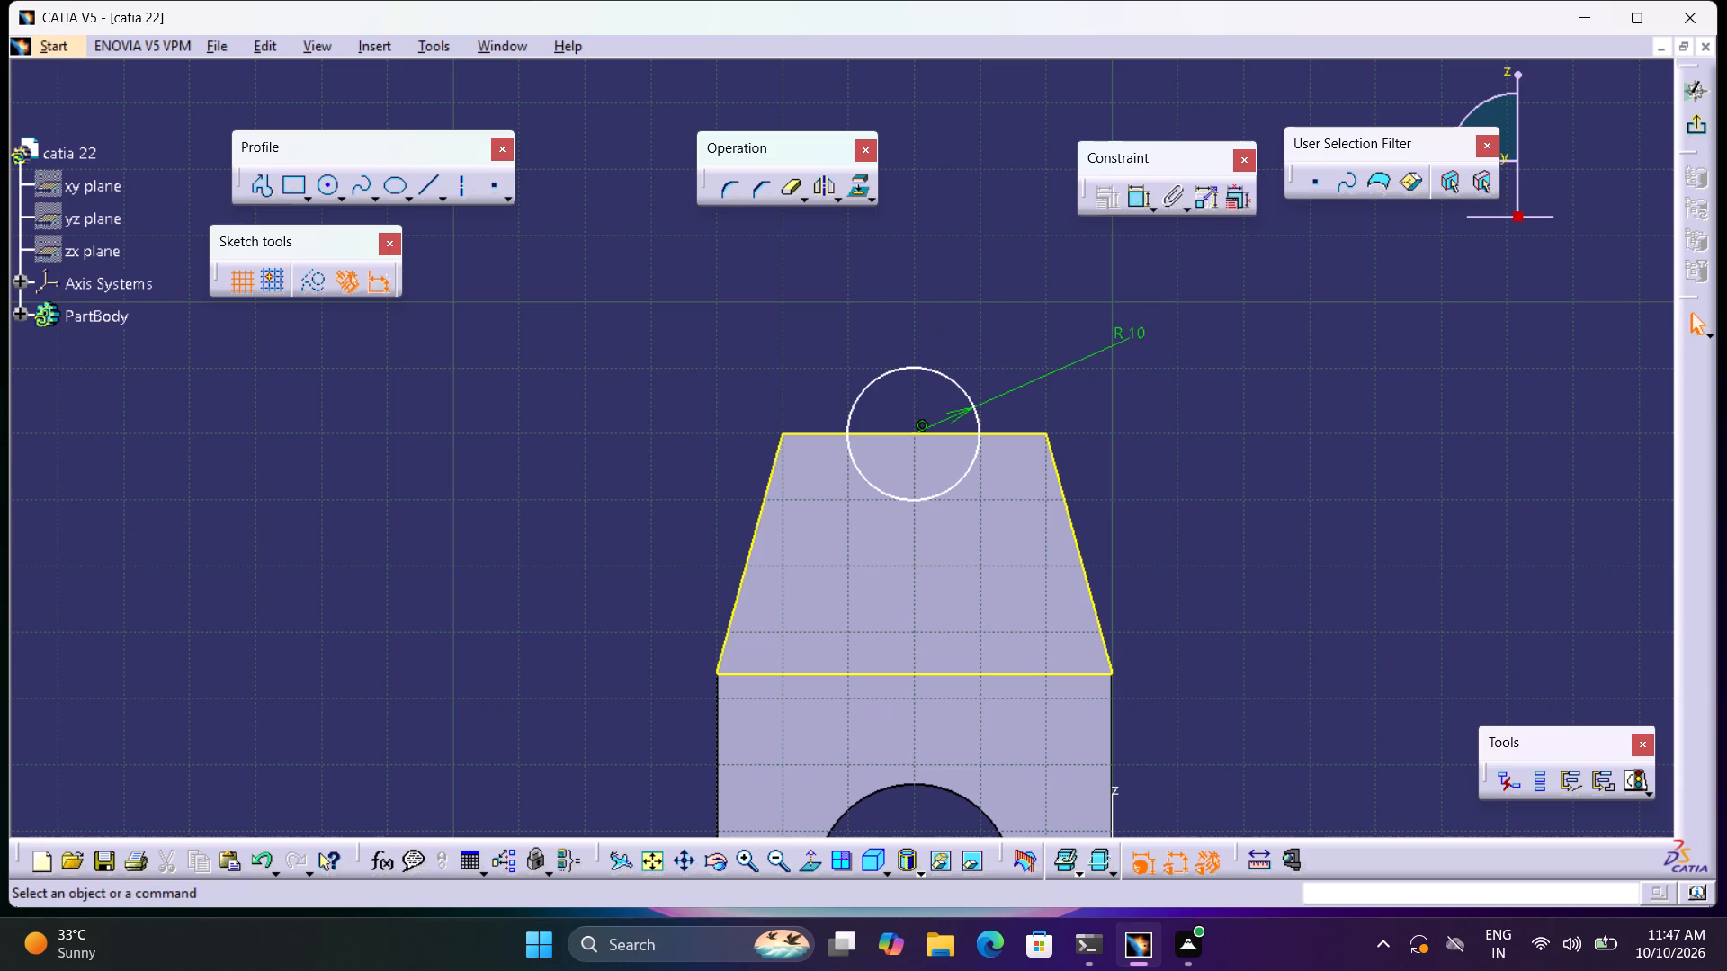
# Quick-trim the upper half of the circle, above the trapezoid's top edge.
pyautogui.click(785, 187)
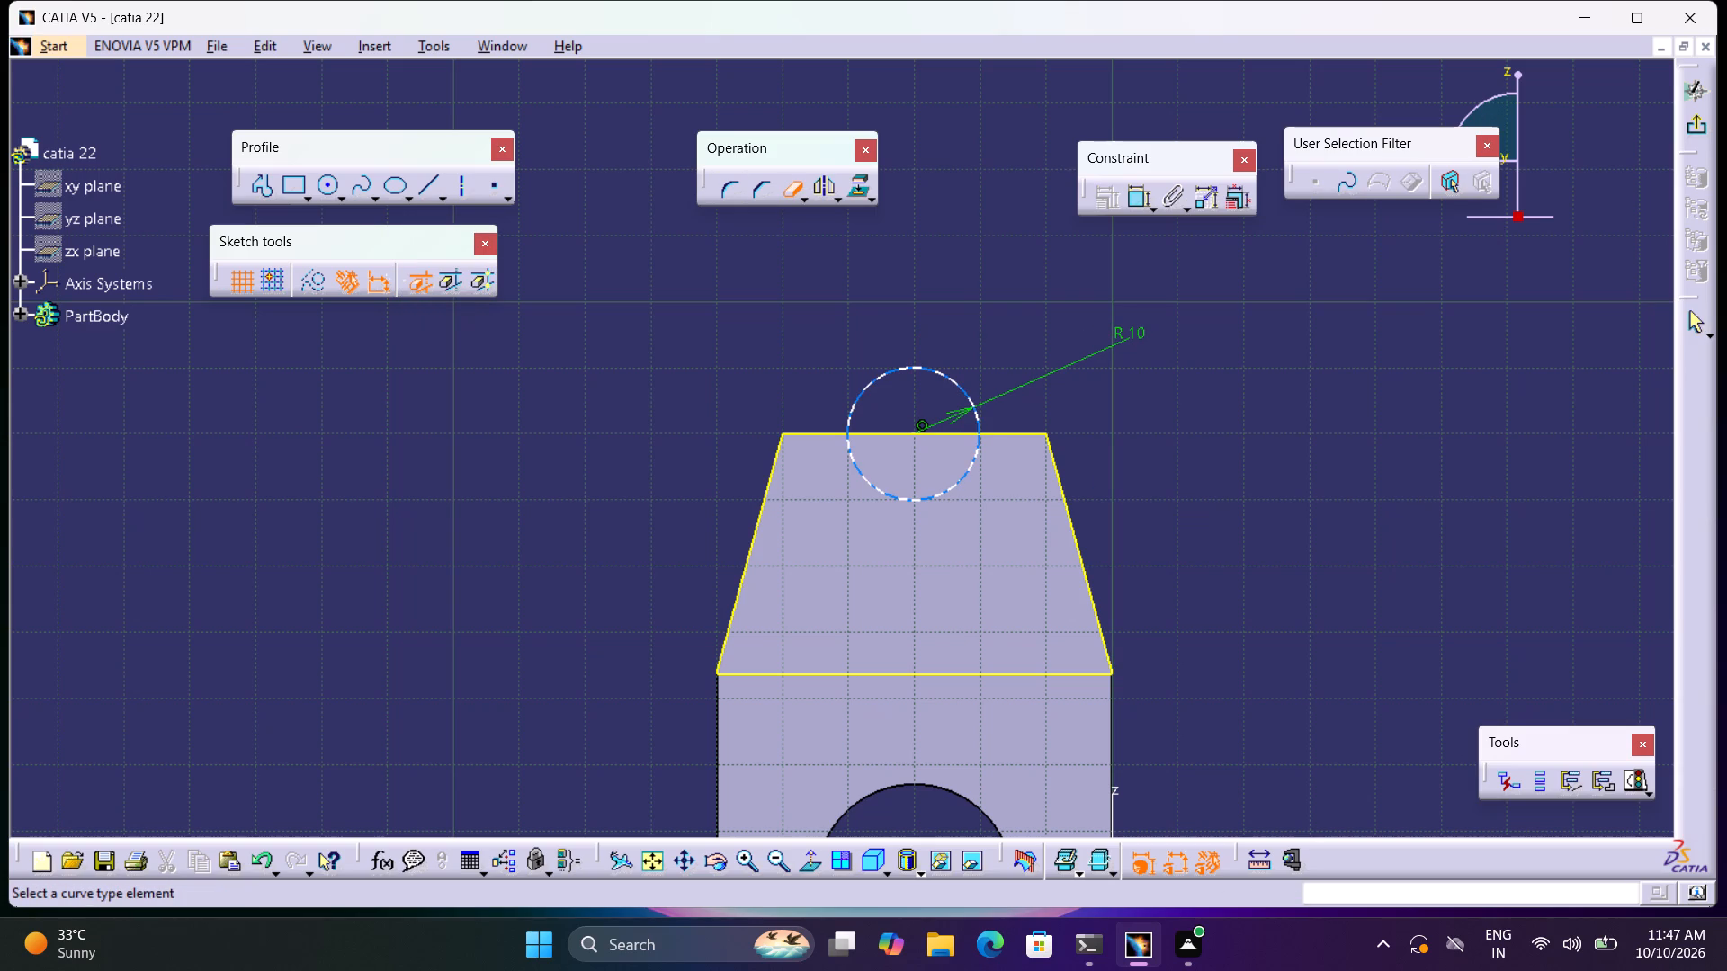
pyautogui.click(935, 371)
pyautogui.click(1217, 469)
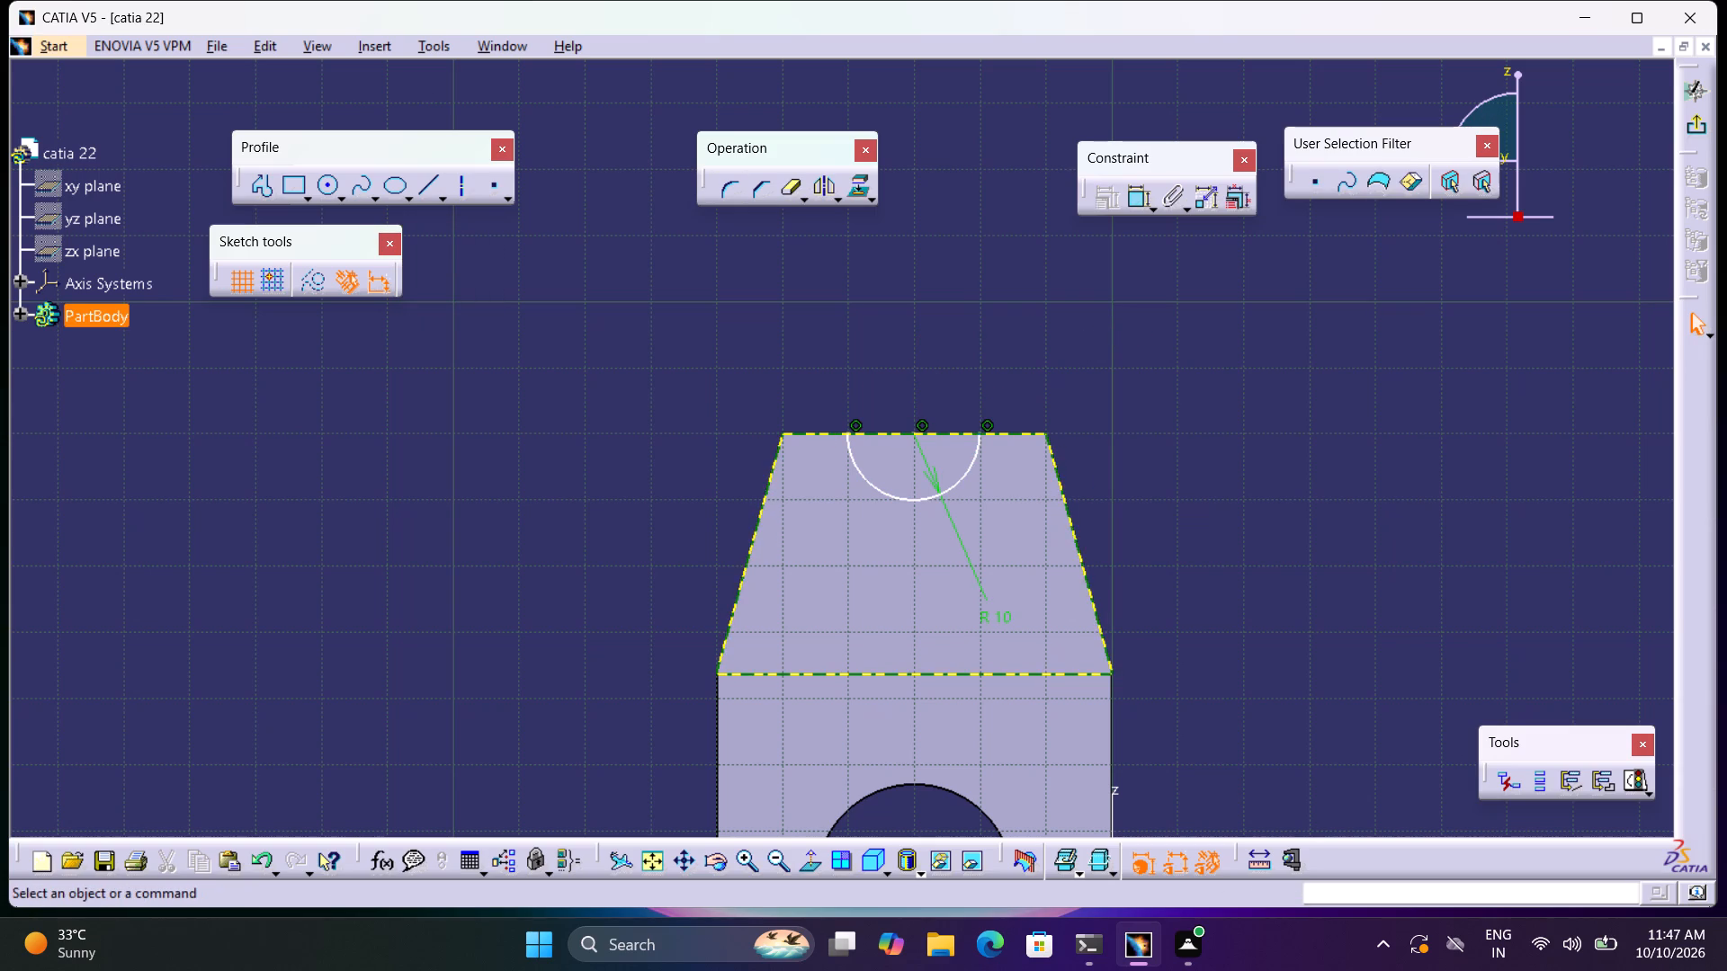
# Delete the projected trapezoid outline from the sketch.
pyautogui.click(1053, 475)
pyautogui.press('Delete')
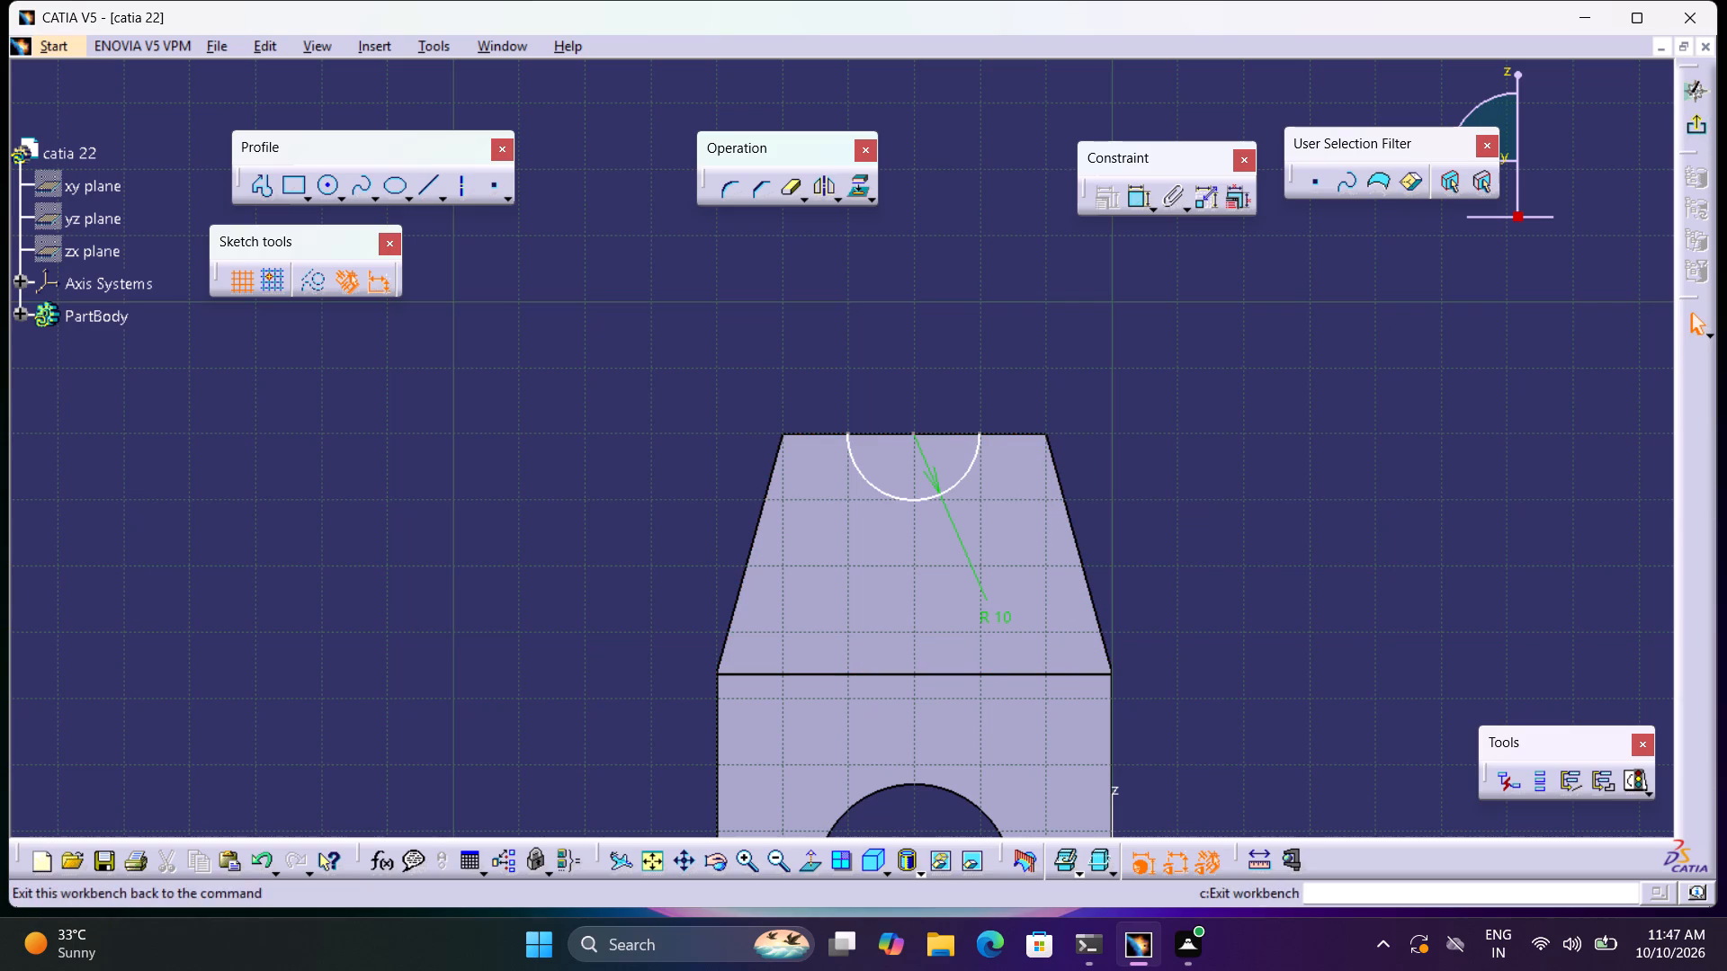
# Dimension the arc's right-hand endpoint to the face's adjacent top corner and set the distance to 10 mm.
pyautogui.click(1136, 189)
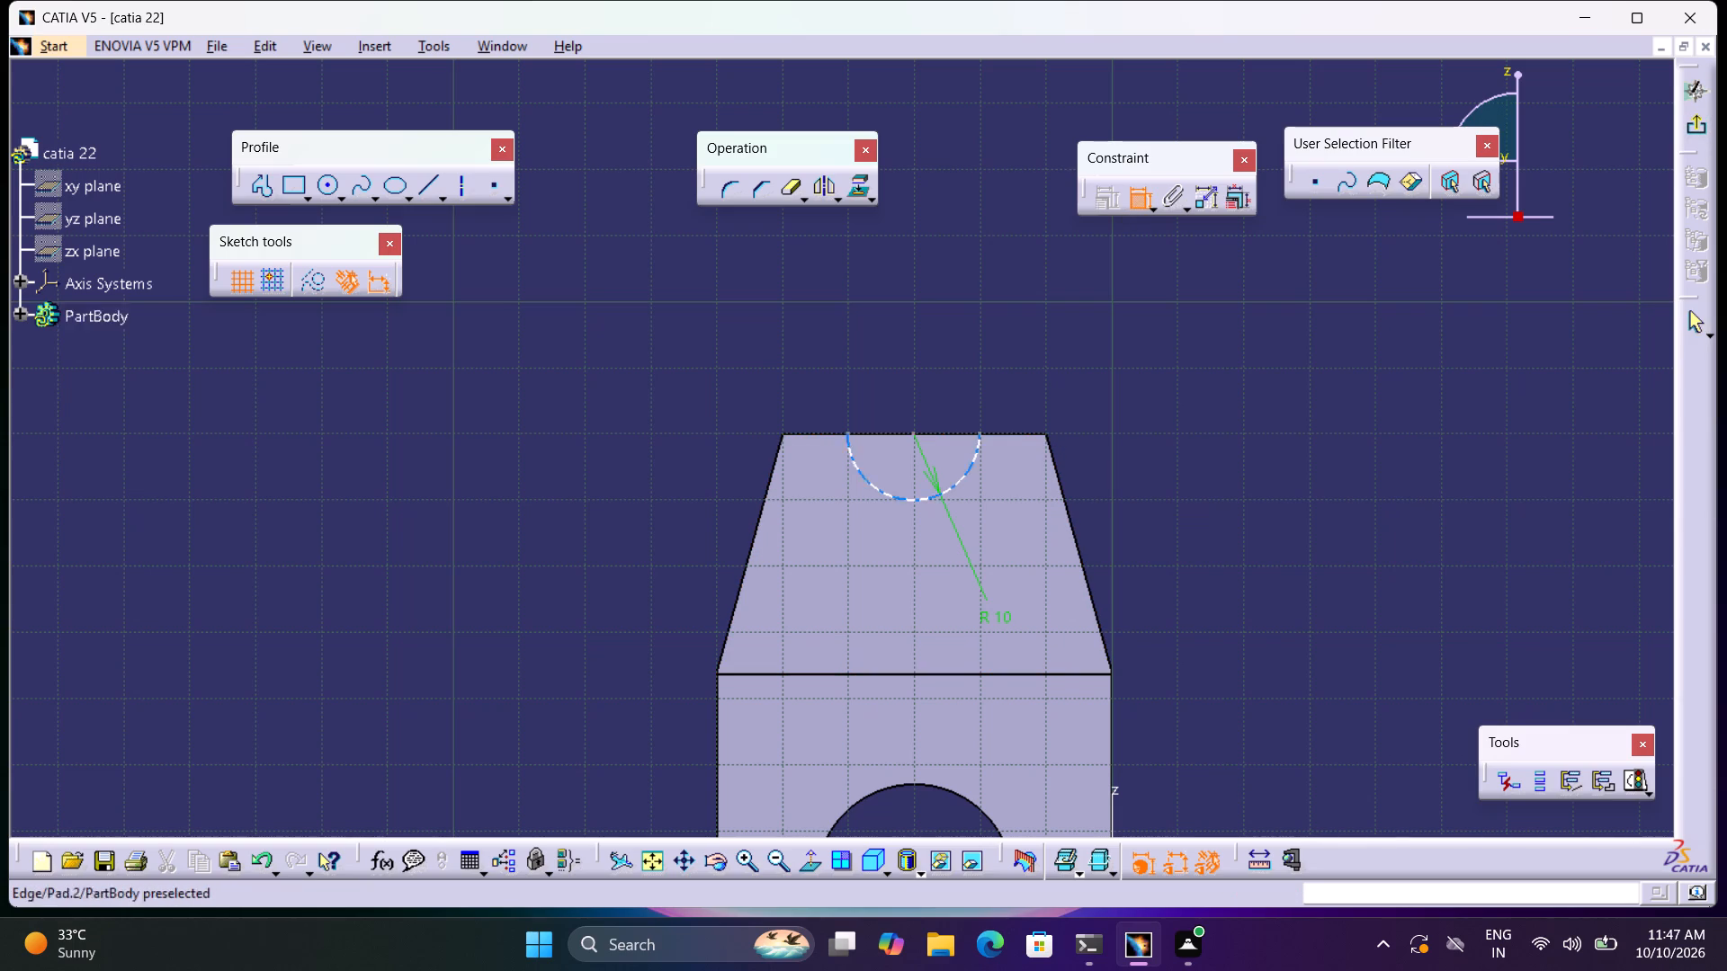
pyautogui.click(979, 434)
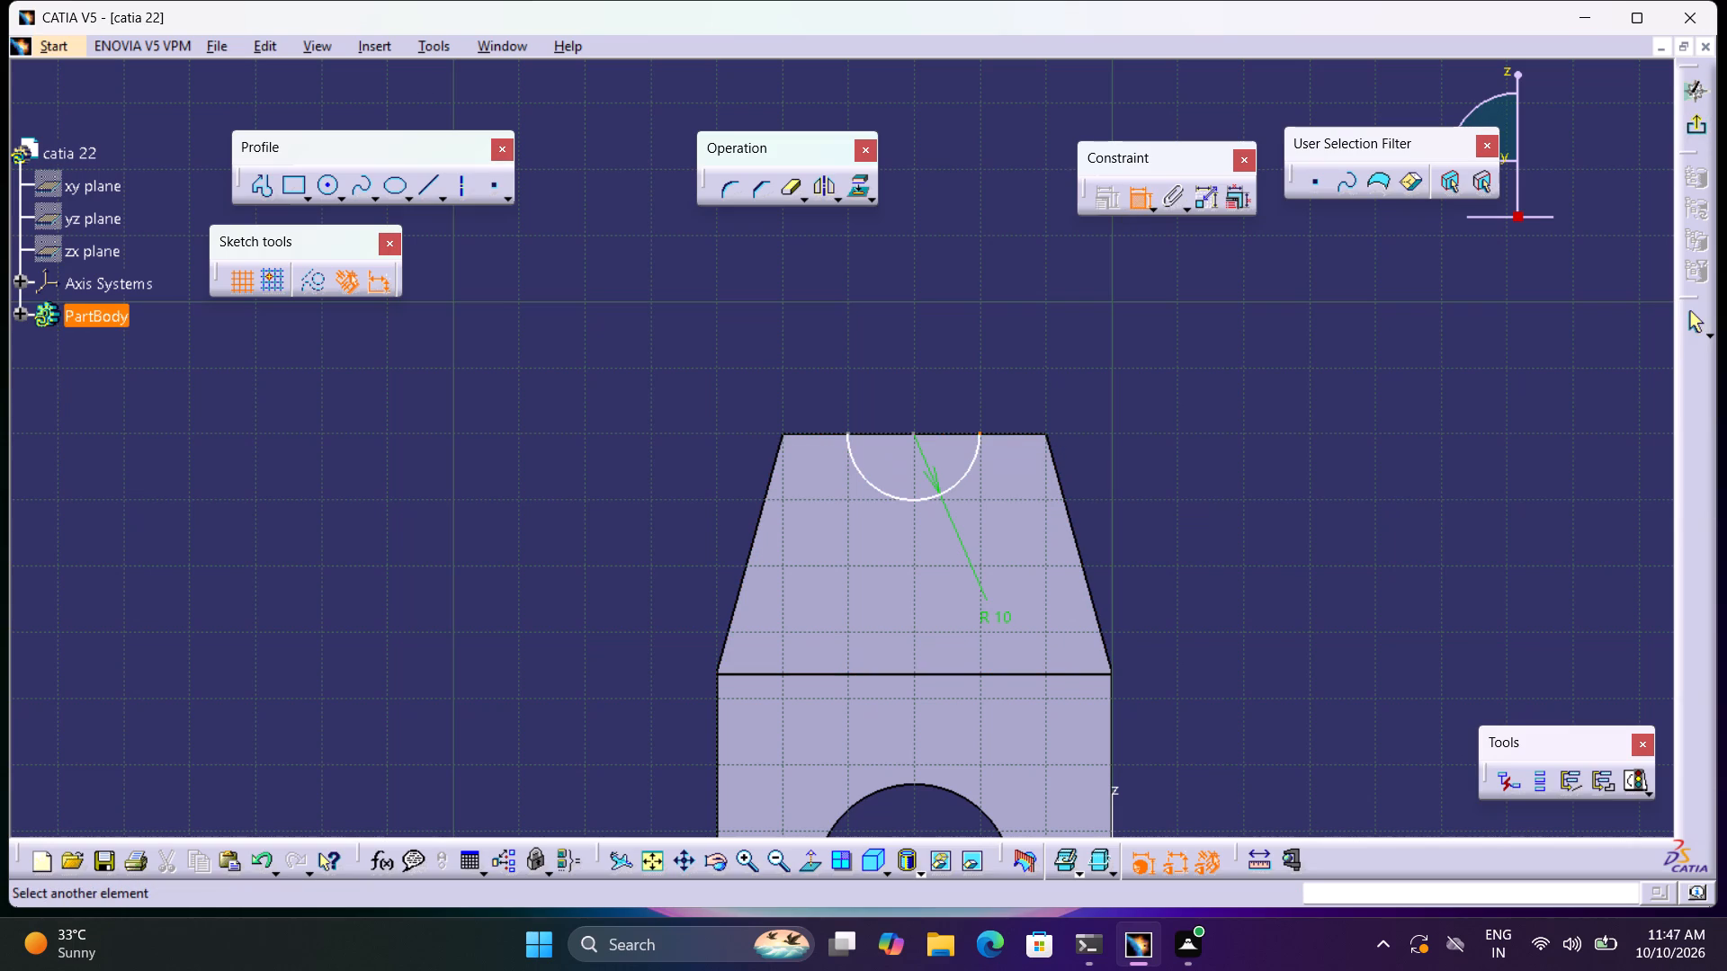
pyautogui.click(1046, 434)
pyautogui.click(1028, 407)
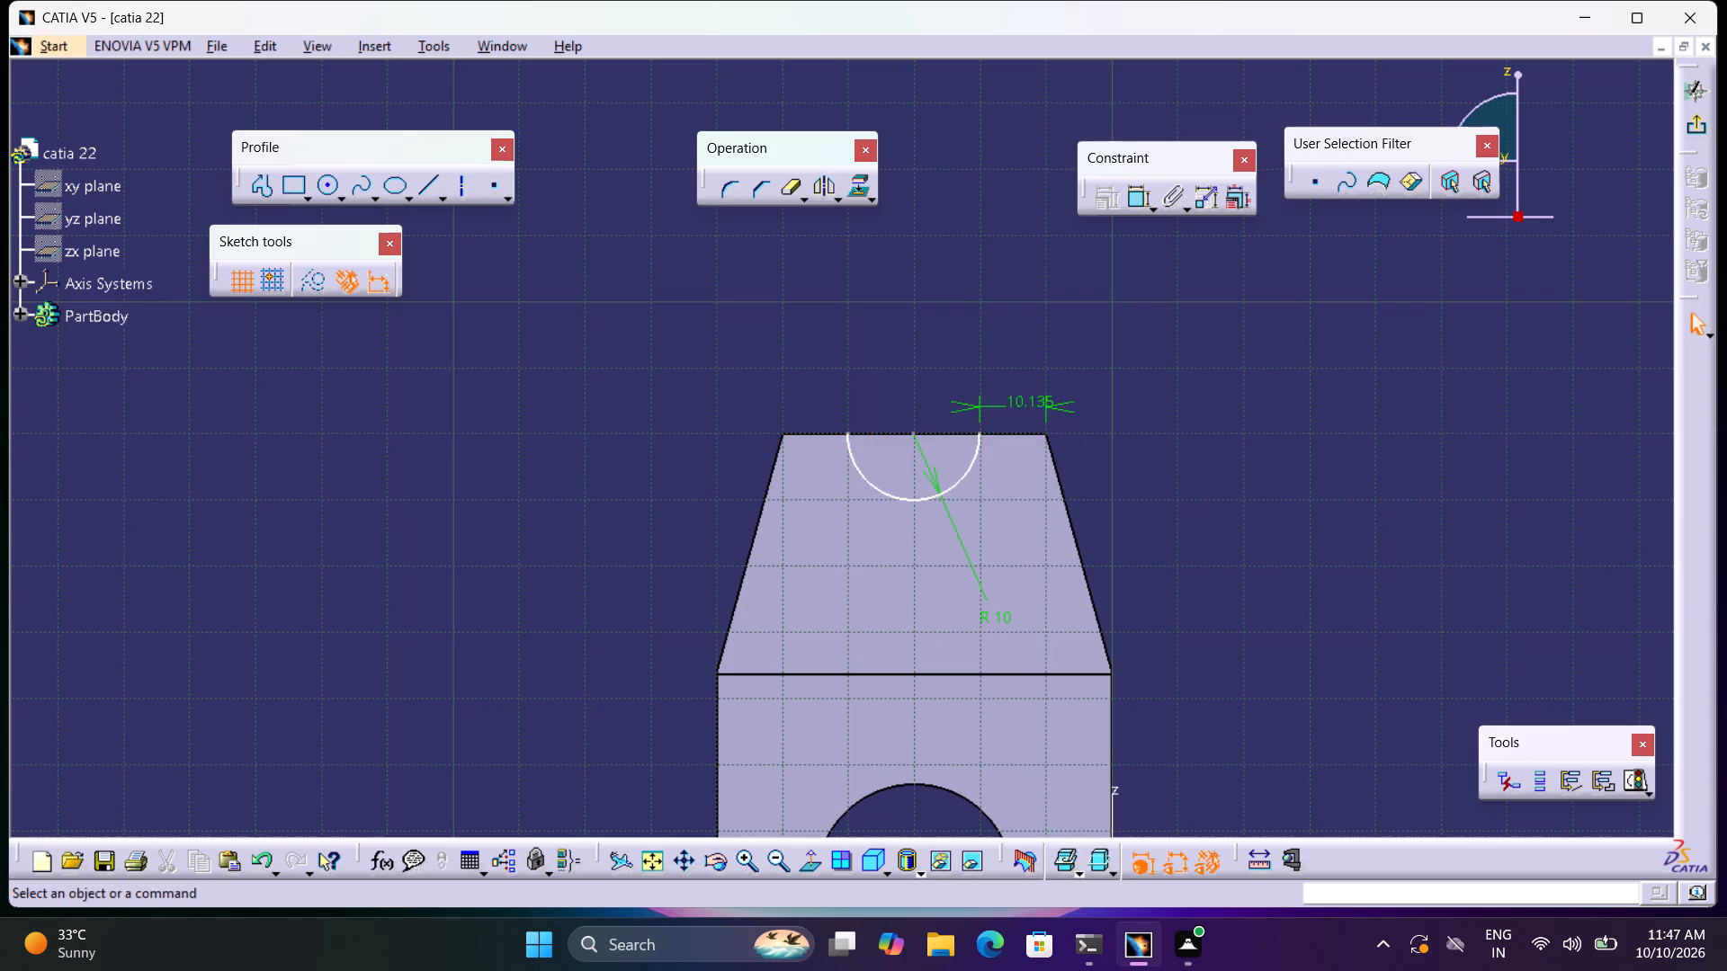
pyautogui.doubleClick(1030, 401)
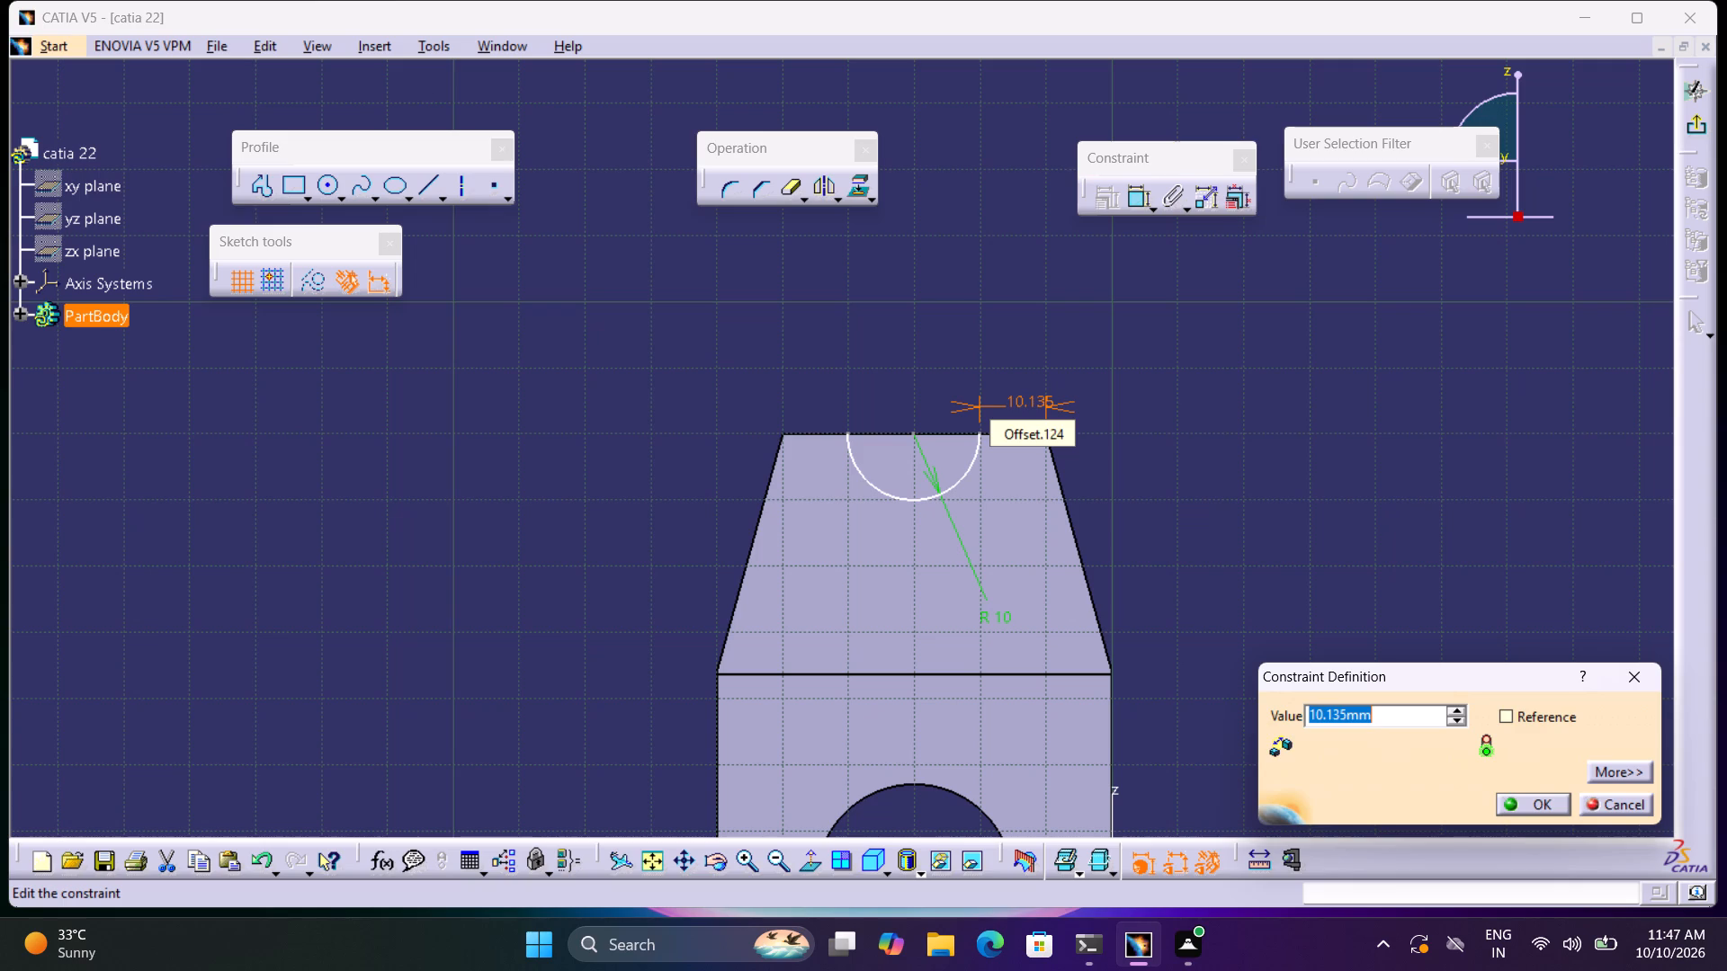
pyautogui.press('1')
pyautogui.press('0')
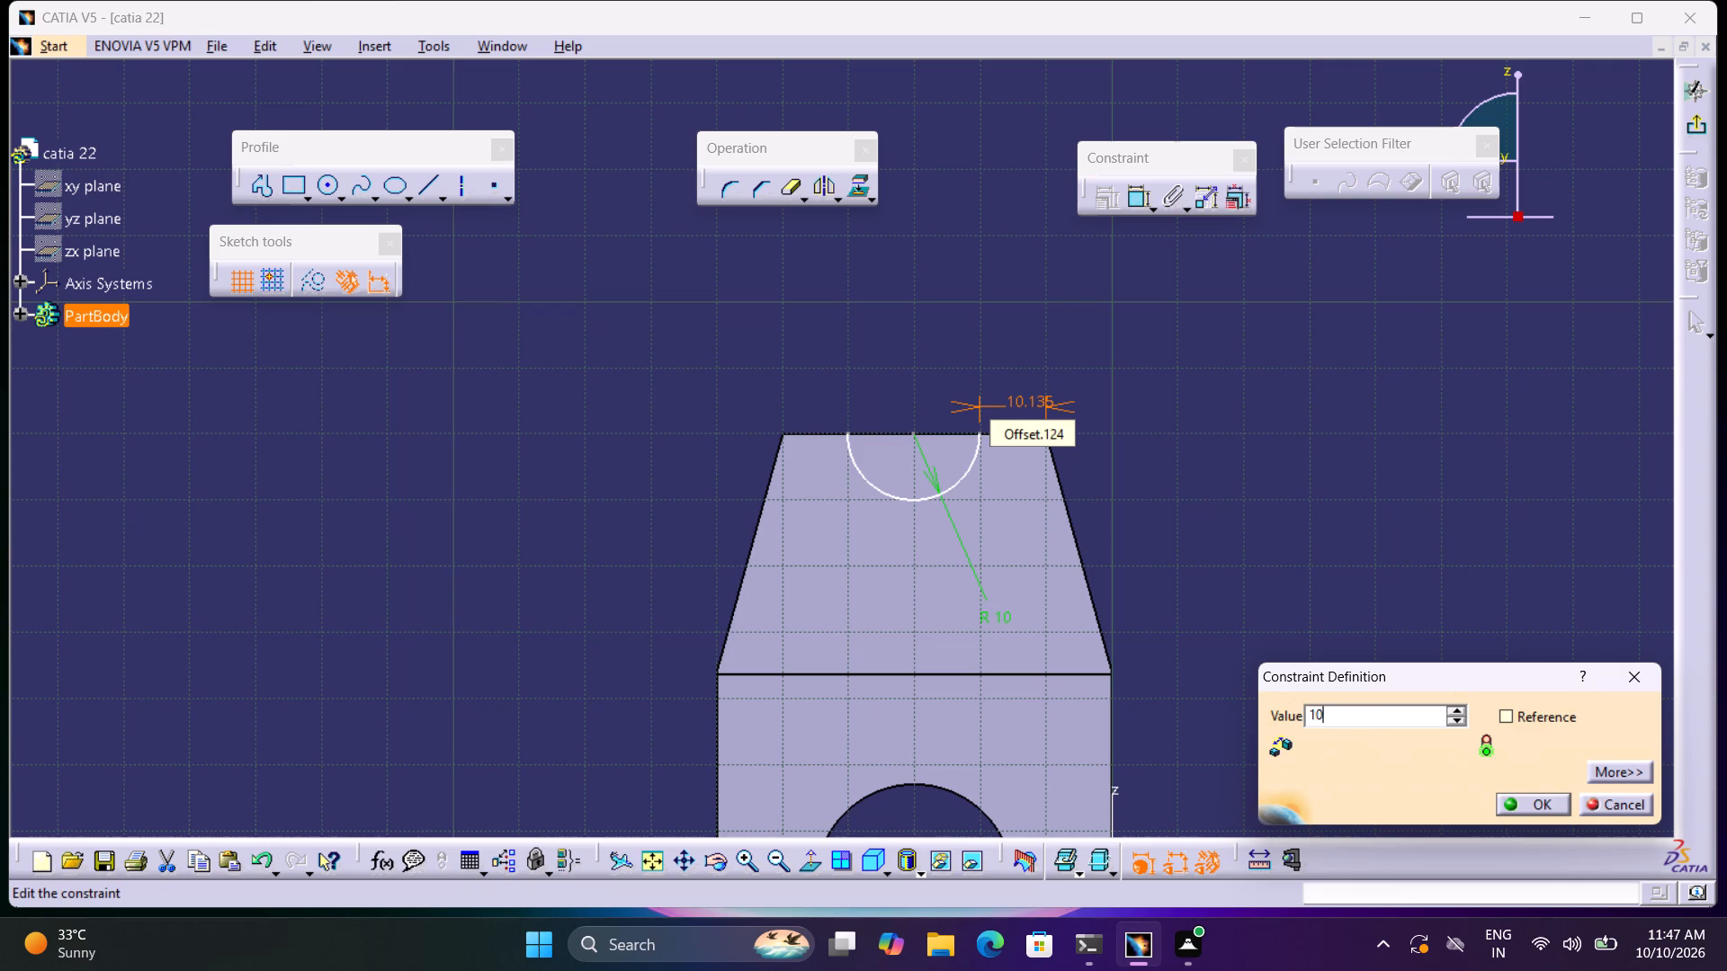
pyautogui.press('Return')
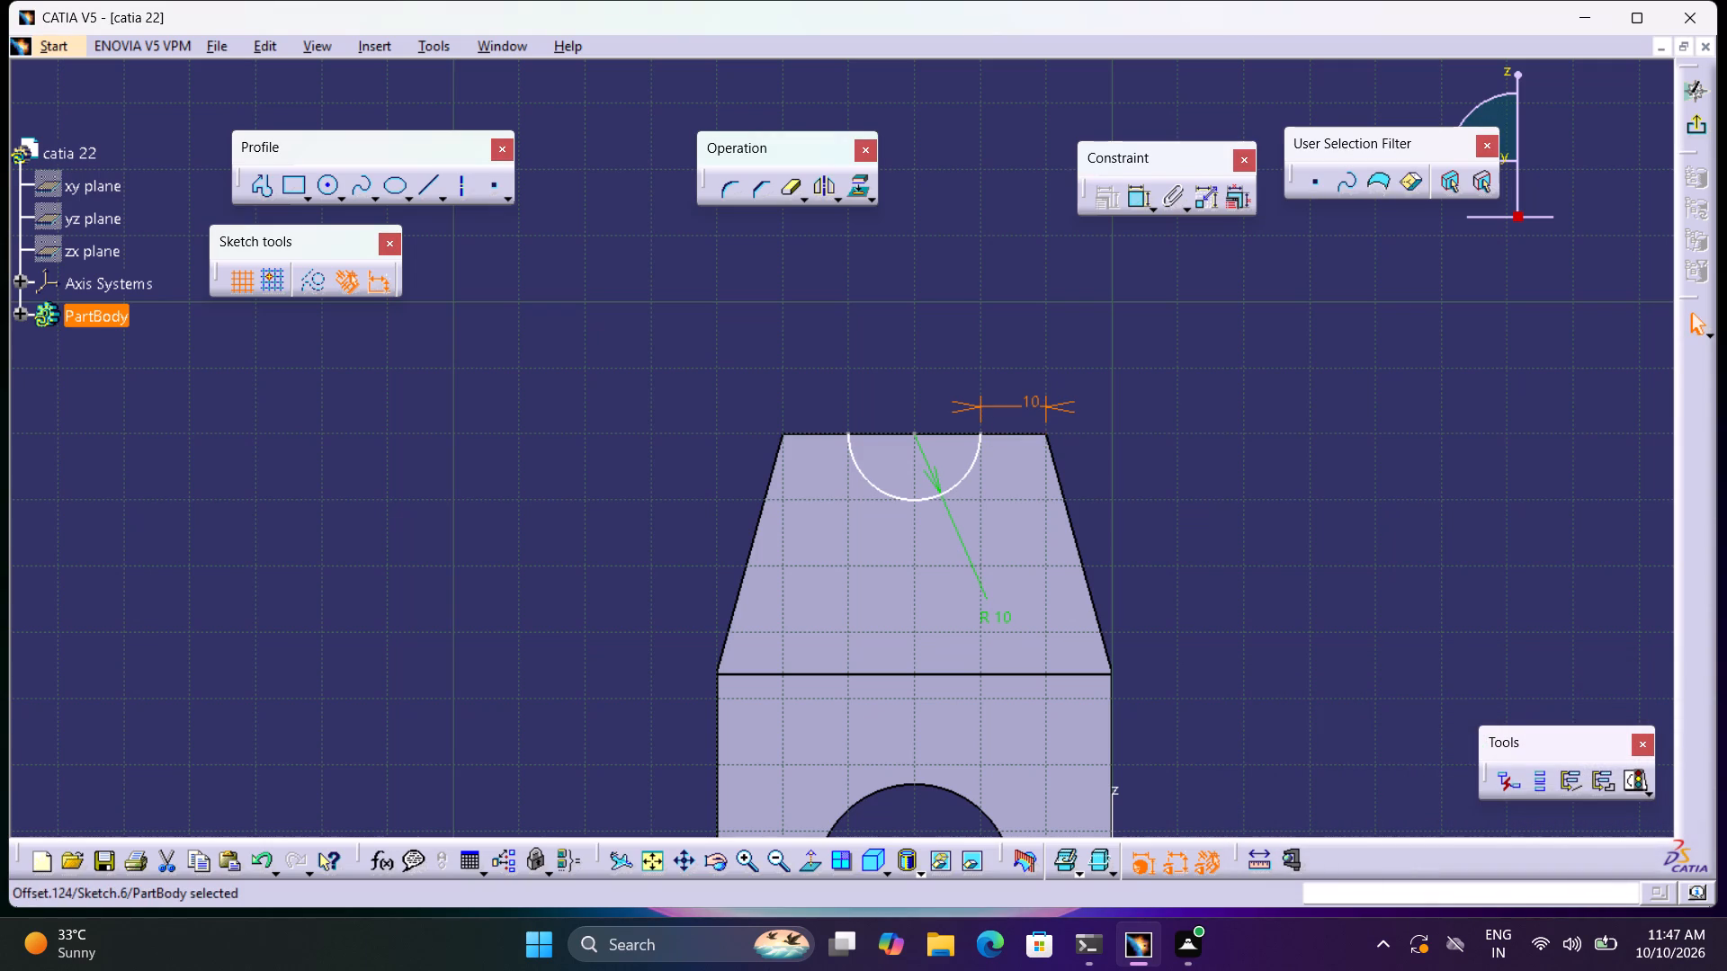
# Dimension the arc's left-hand endpoint to the face's adjacent top corner and exit the sketch.
pyautogui.click(1141, 203)
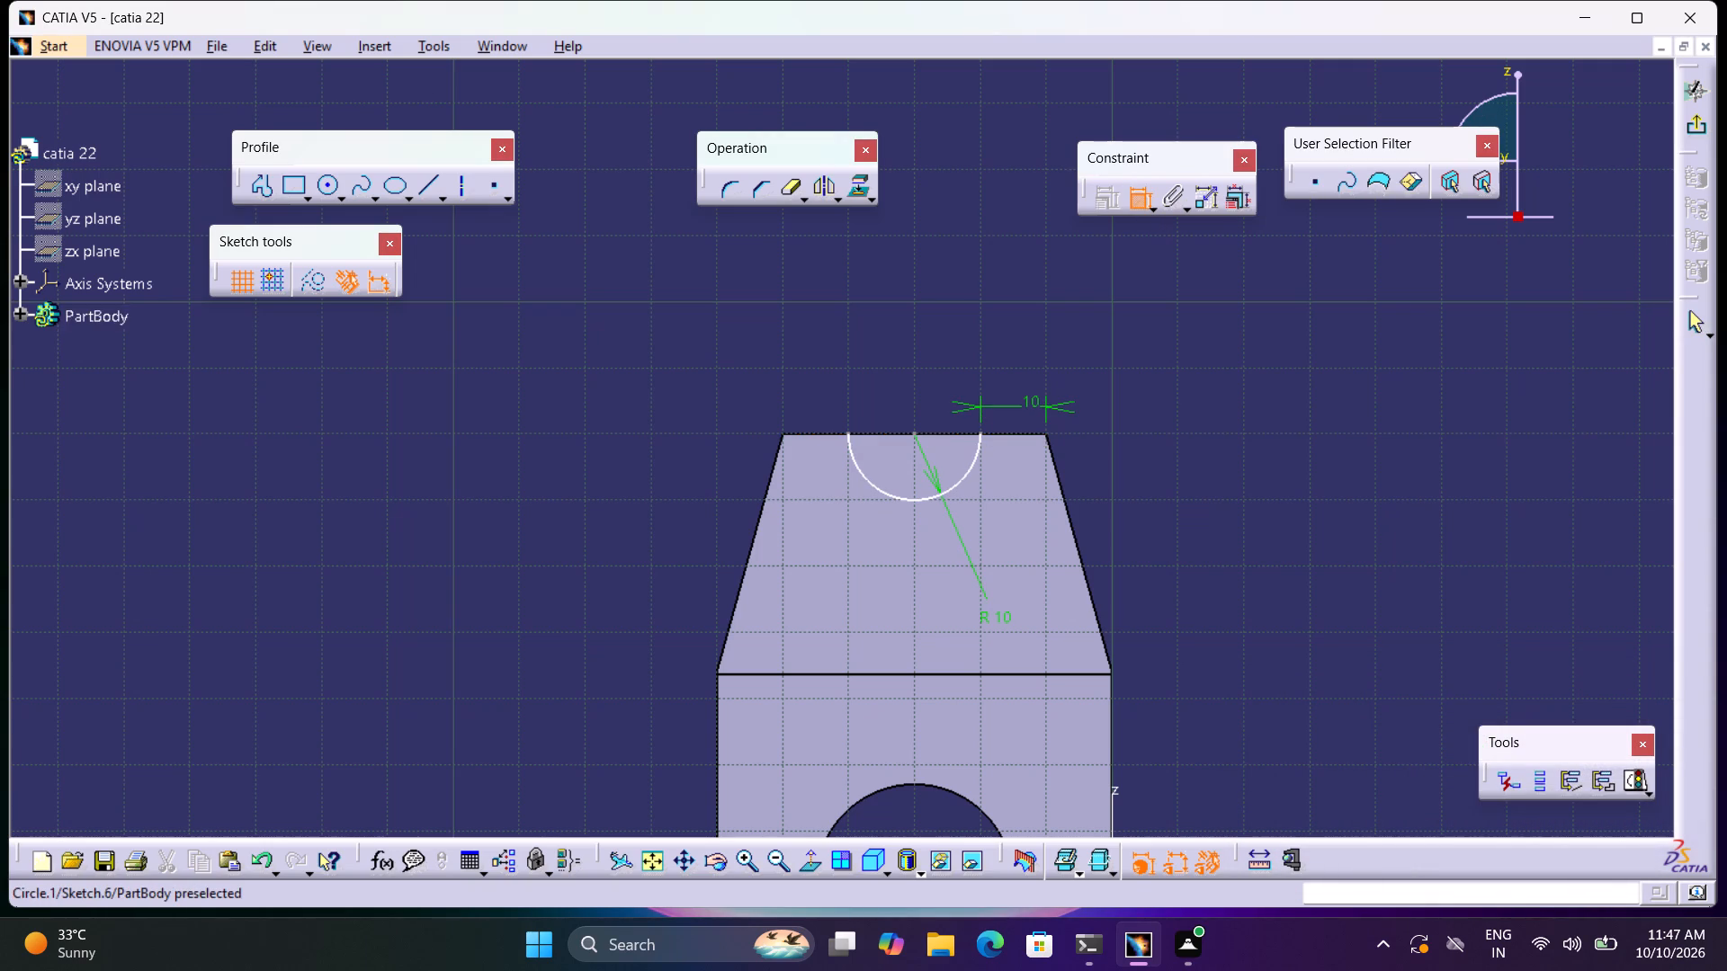
pyautogui.click(845, 430)
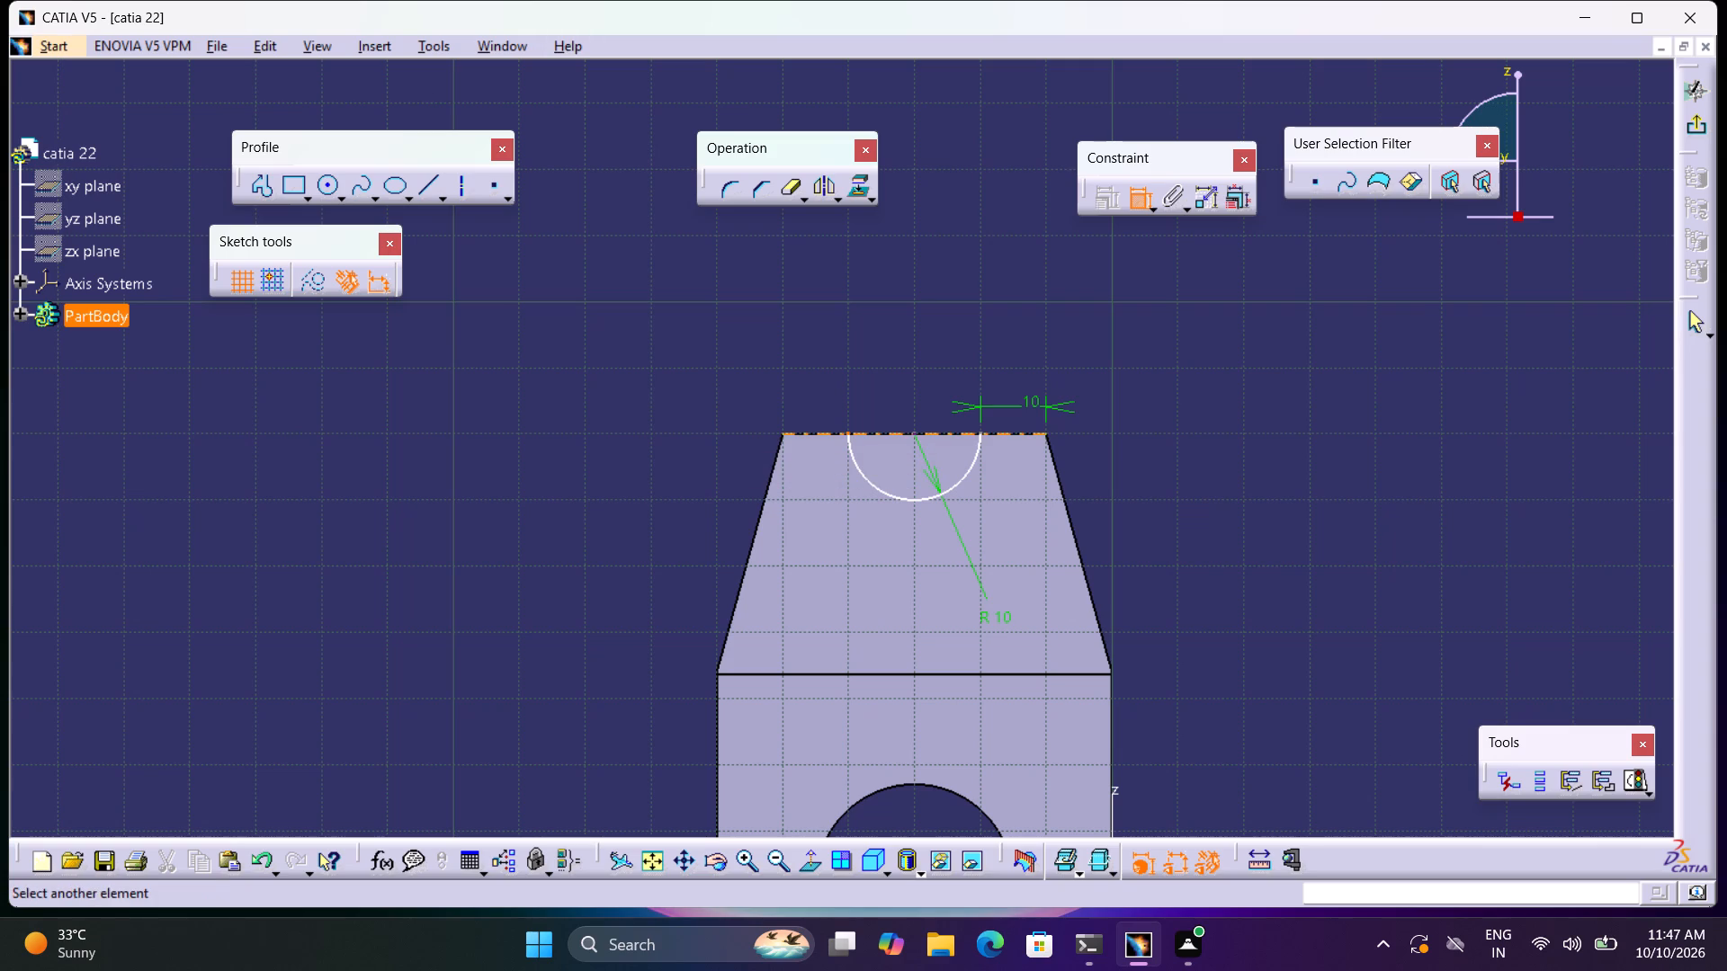
pyautogui.click(783, 435)
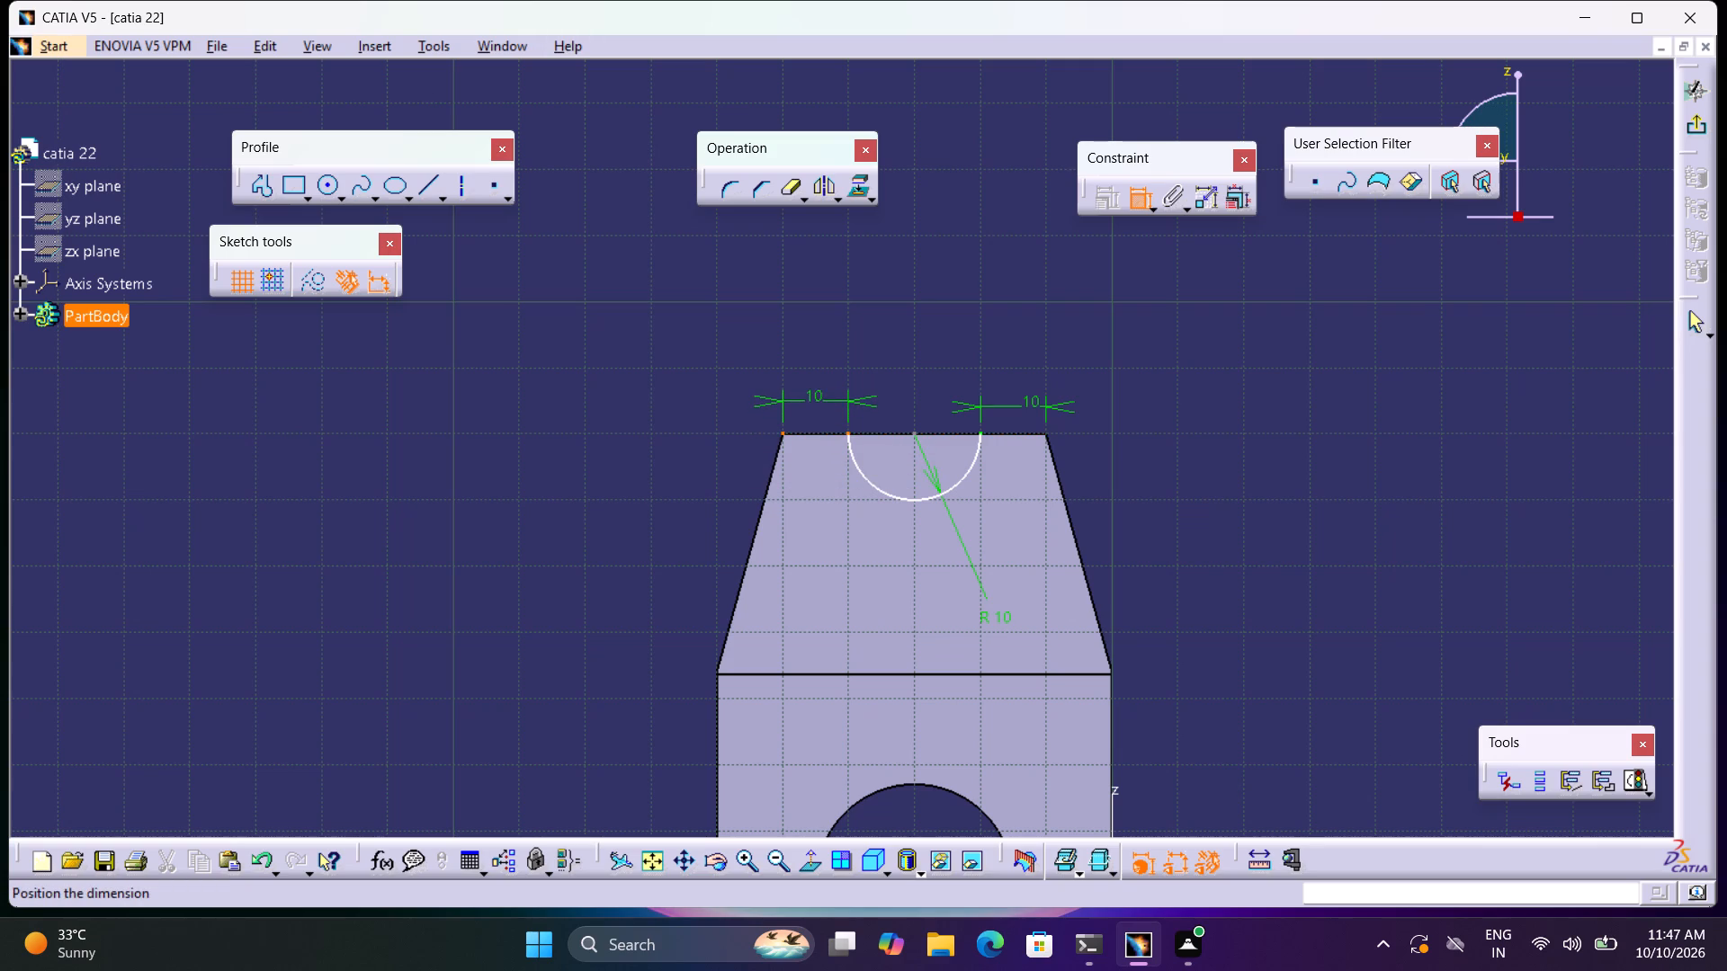
pyautogui.click(818, 400)
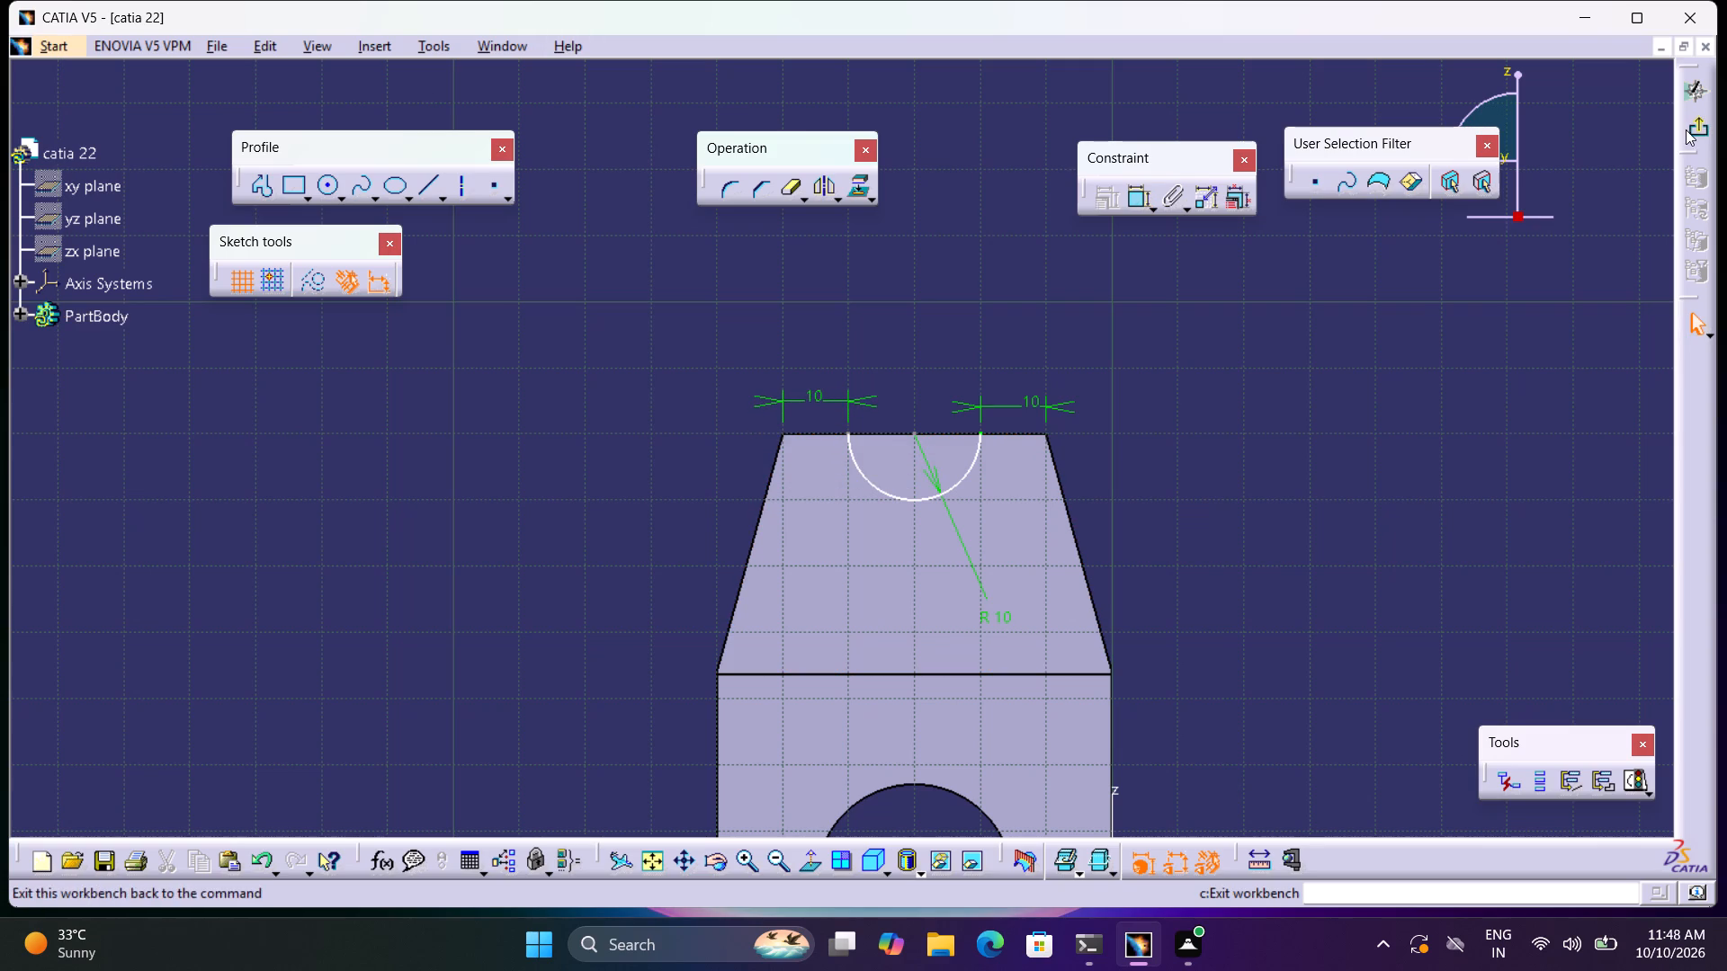
pyautogui.click(1686, 129)
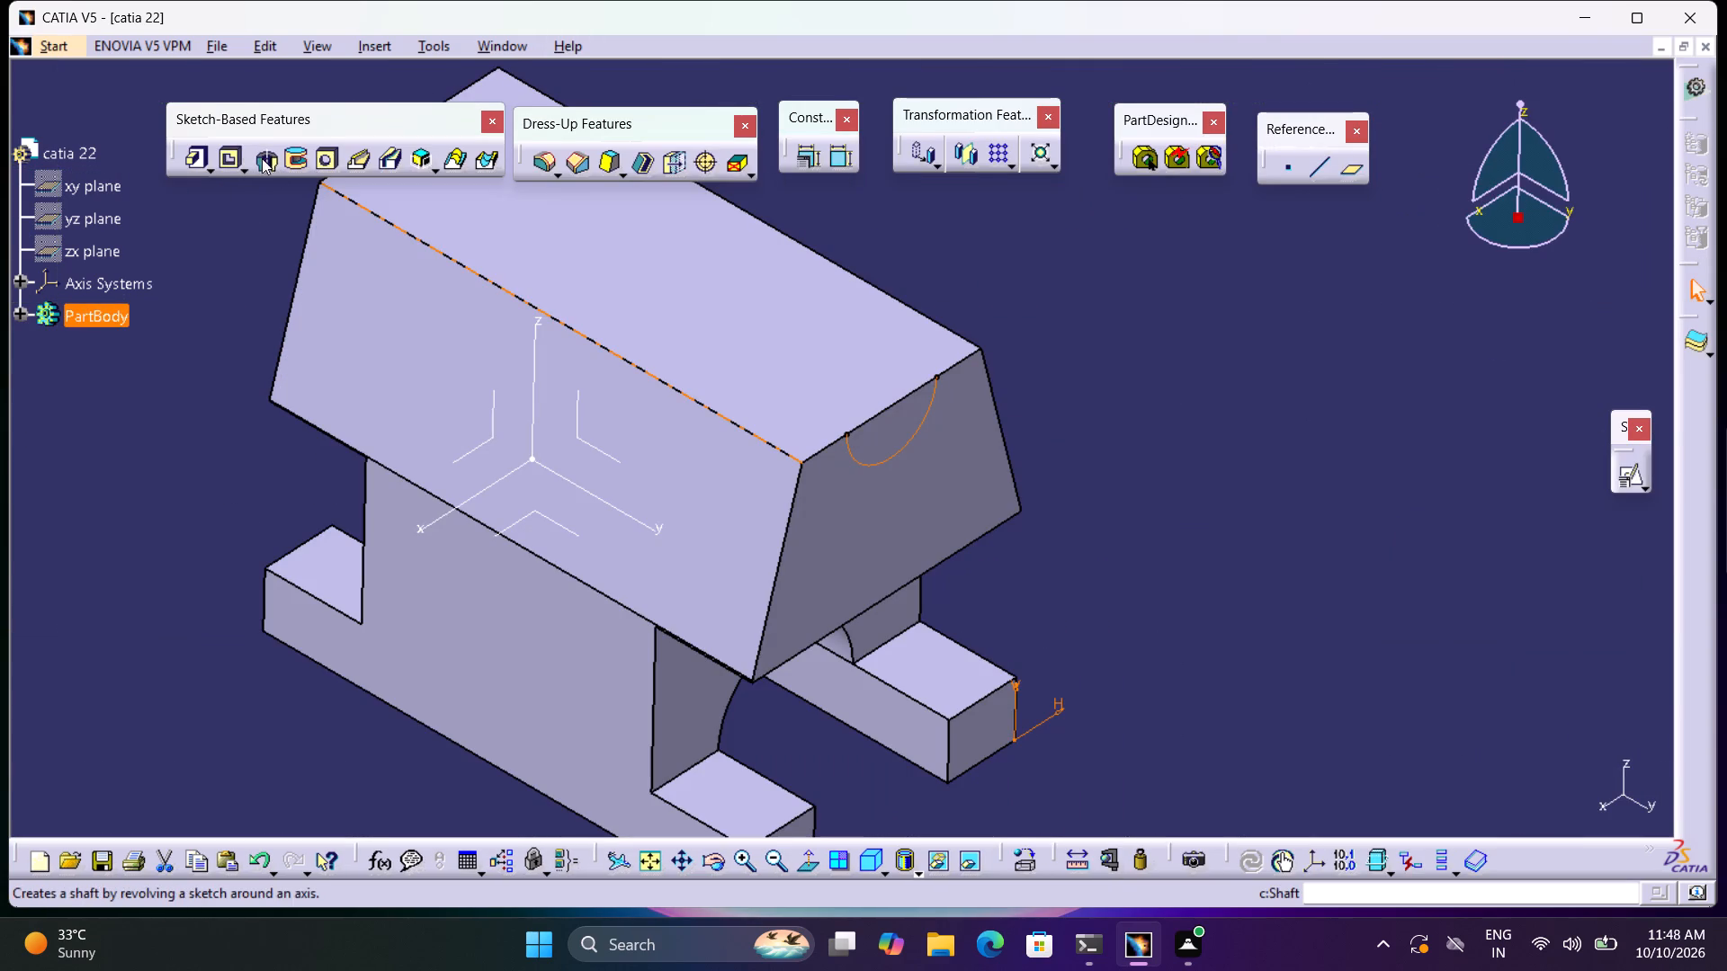
# Pocket the semicircular arc sketch along the body's top with the Up to next limit.
pyautogui.click(234, 157)
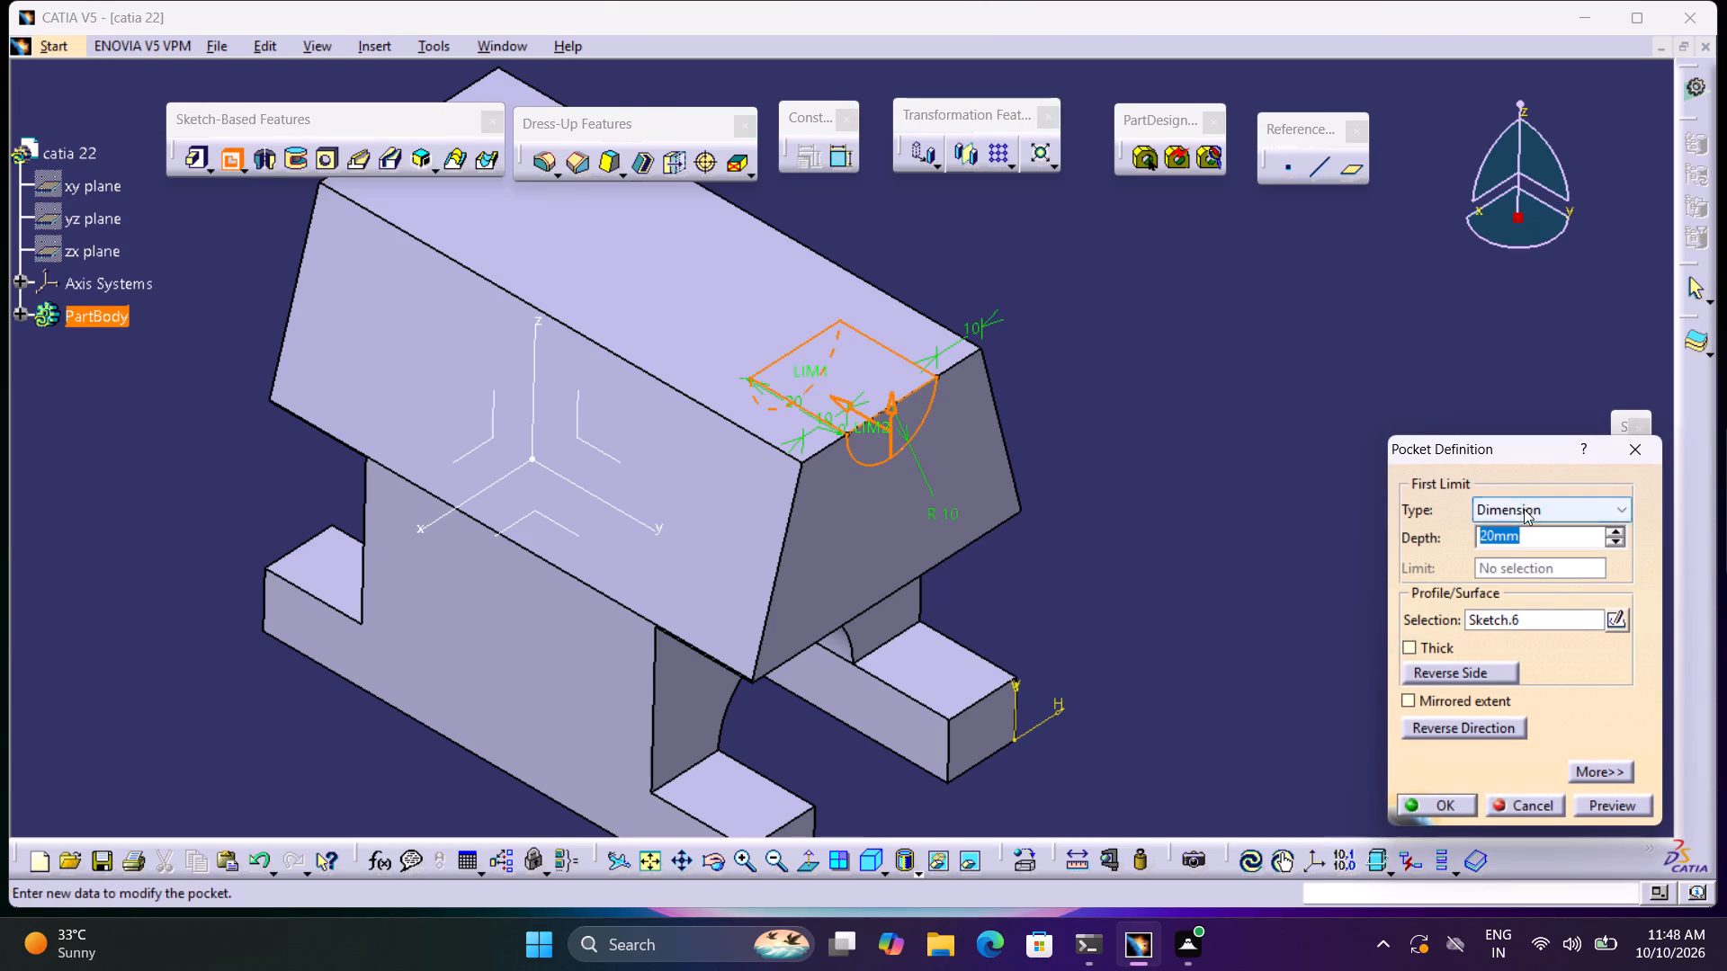
pyautogui.click(1524, 509)
pyautogui.click(1537, 548)
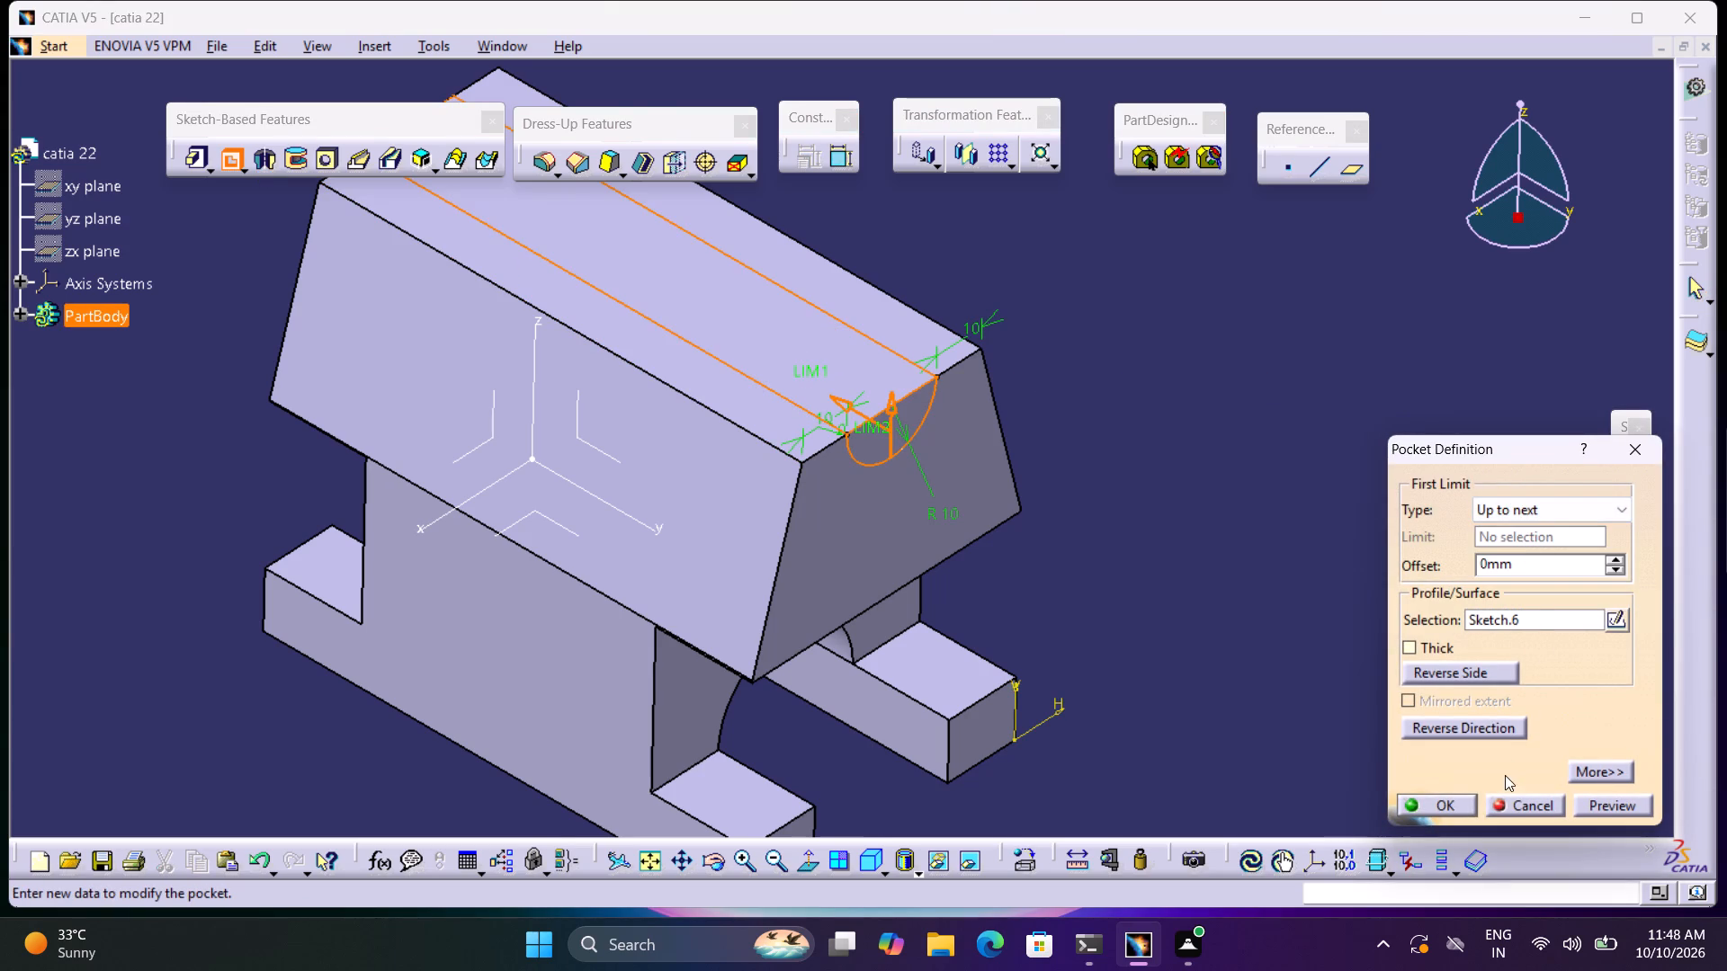
pyautogui.click(1454, 801)
pyautogui.click(1316, 444)
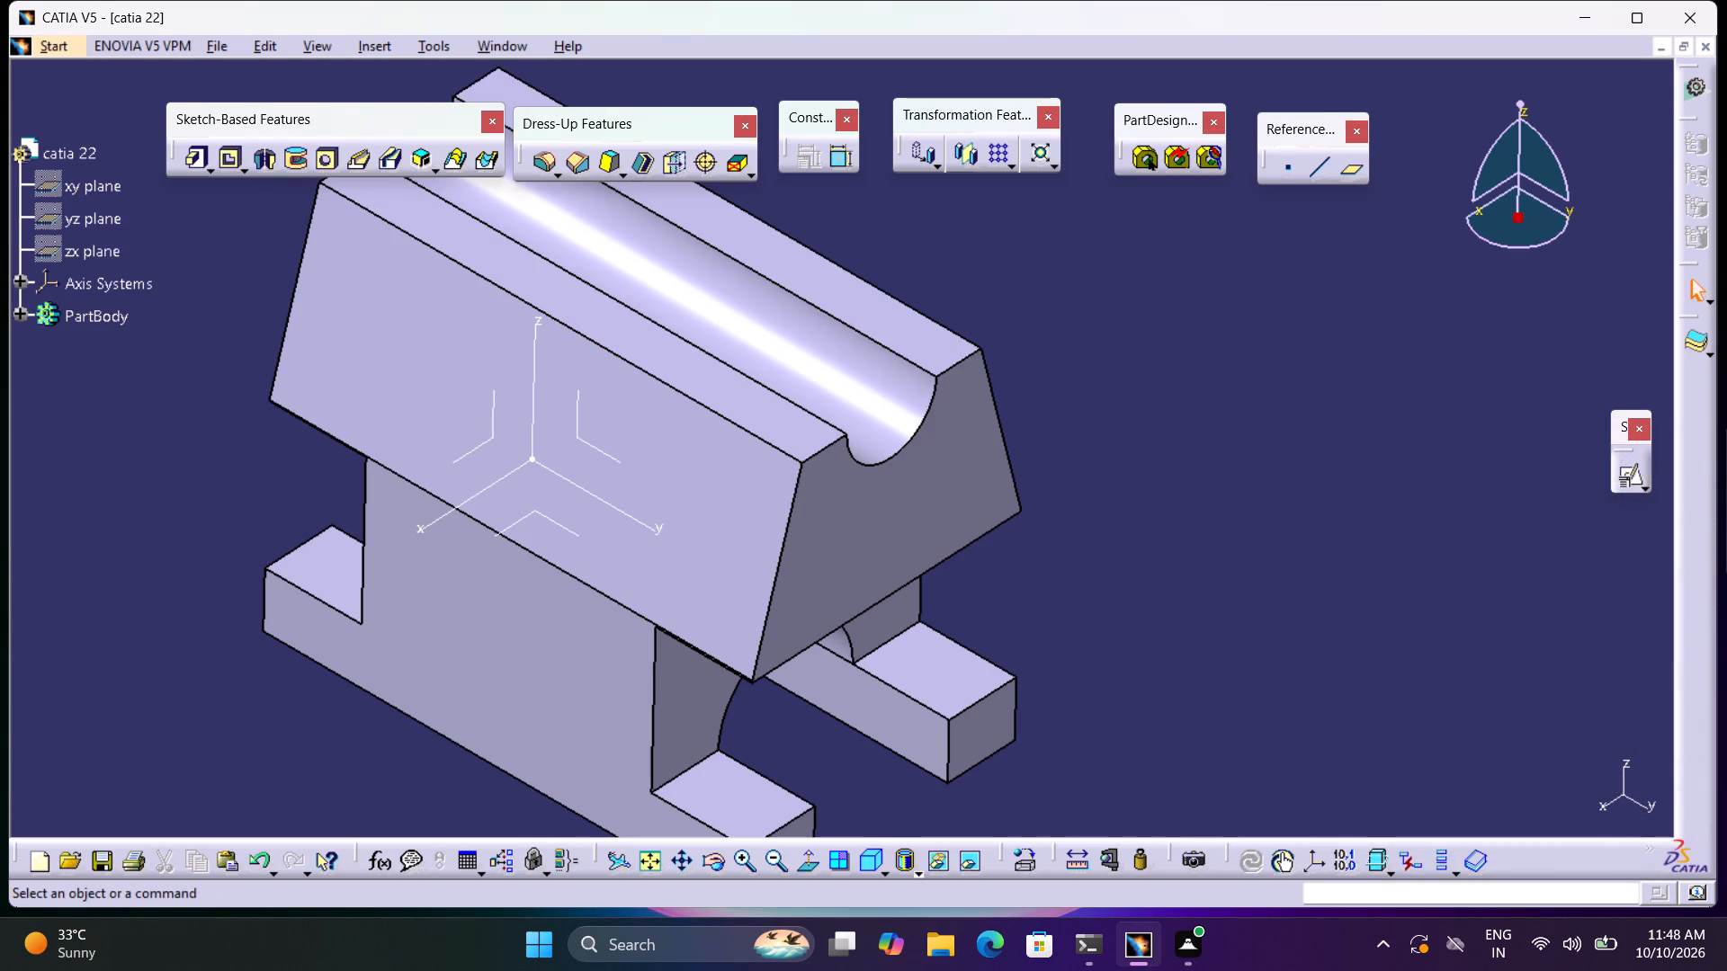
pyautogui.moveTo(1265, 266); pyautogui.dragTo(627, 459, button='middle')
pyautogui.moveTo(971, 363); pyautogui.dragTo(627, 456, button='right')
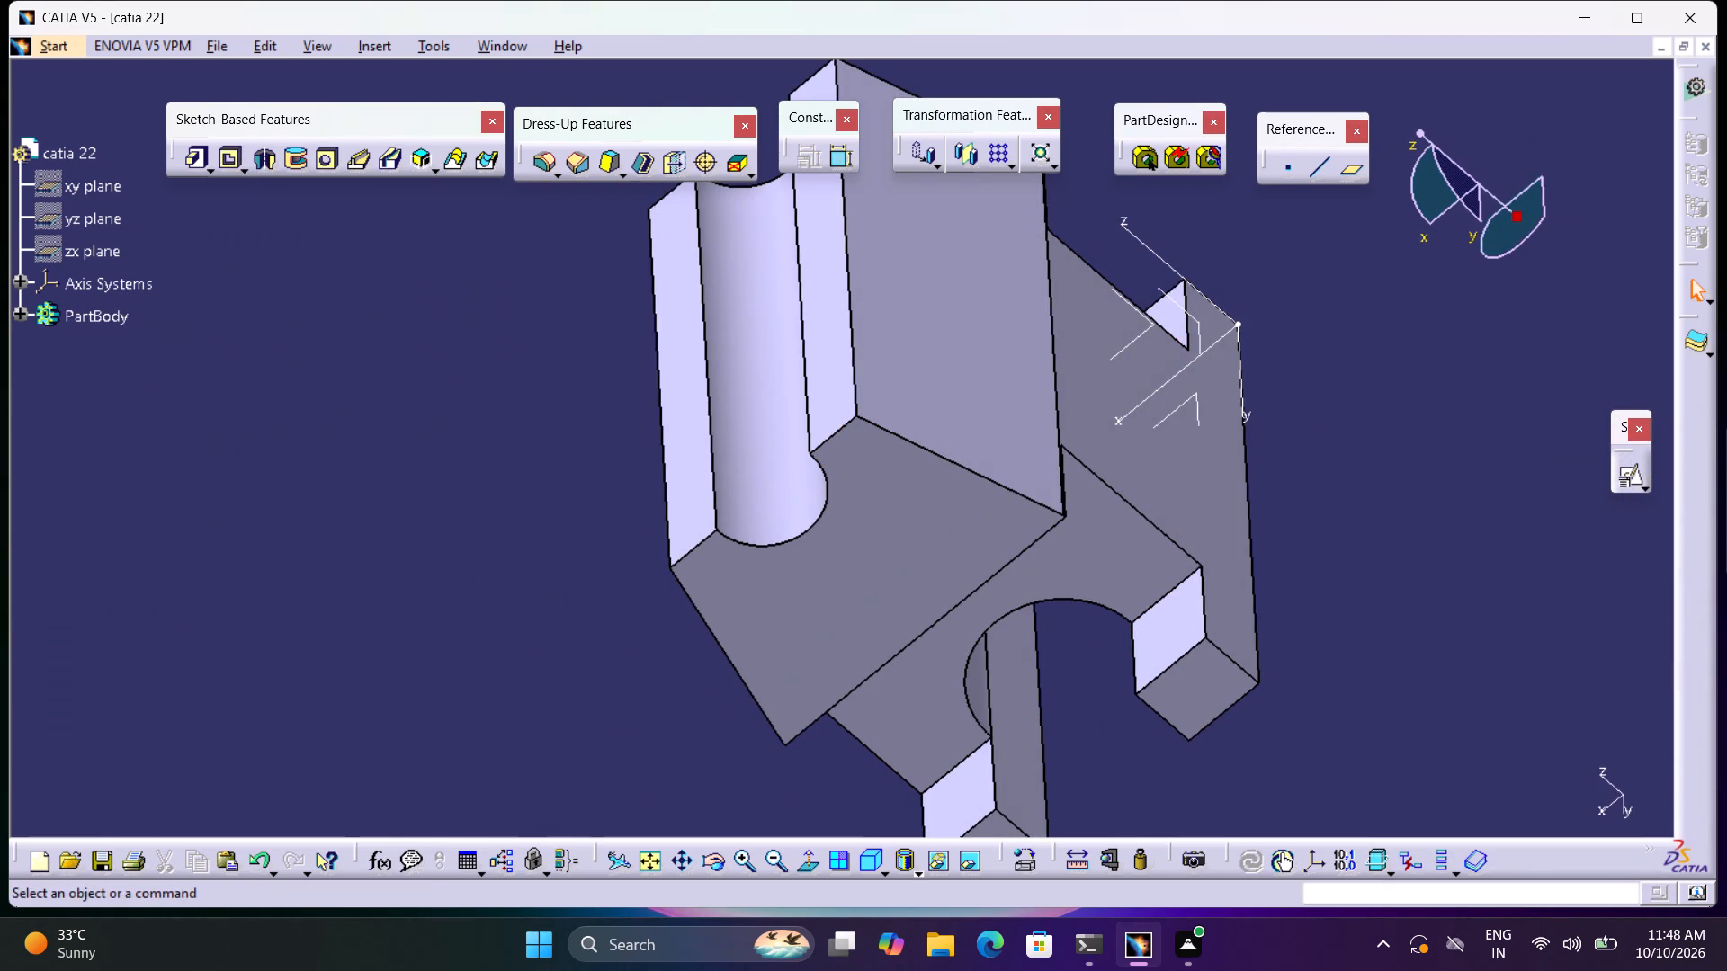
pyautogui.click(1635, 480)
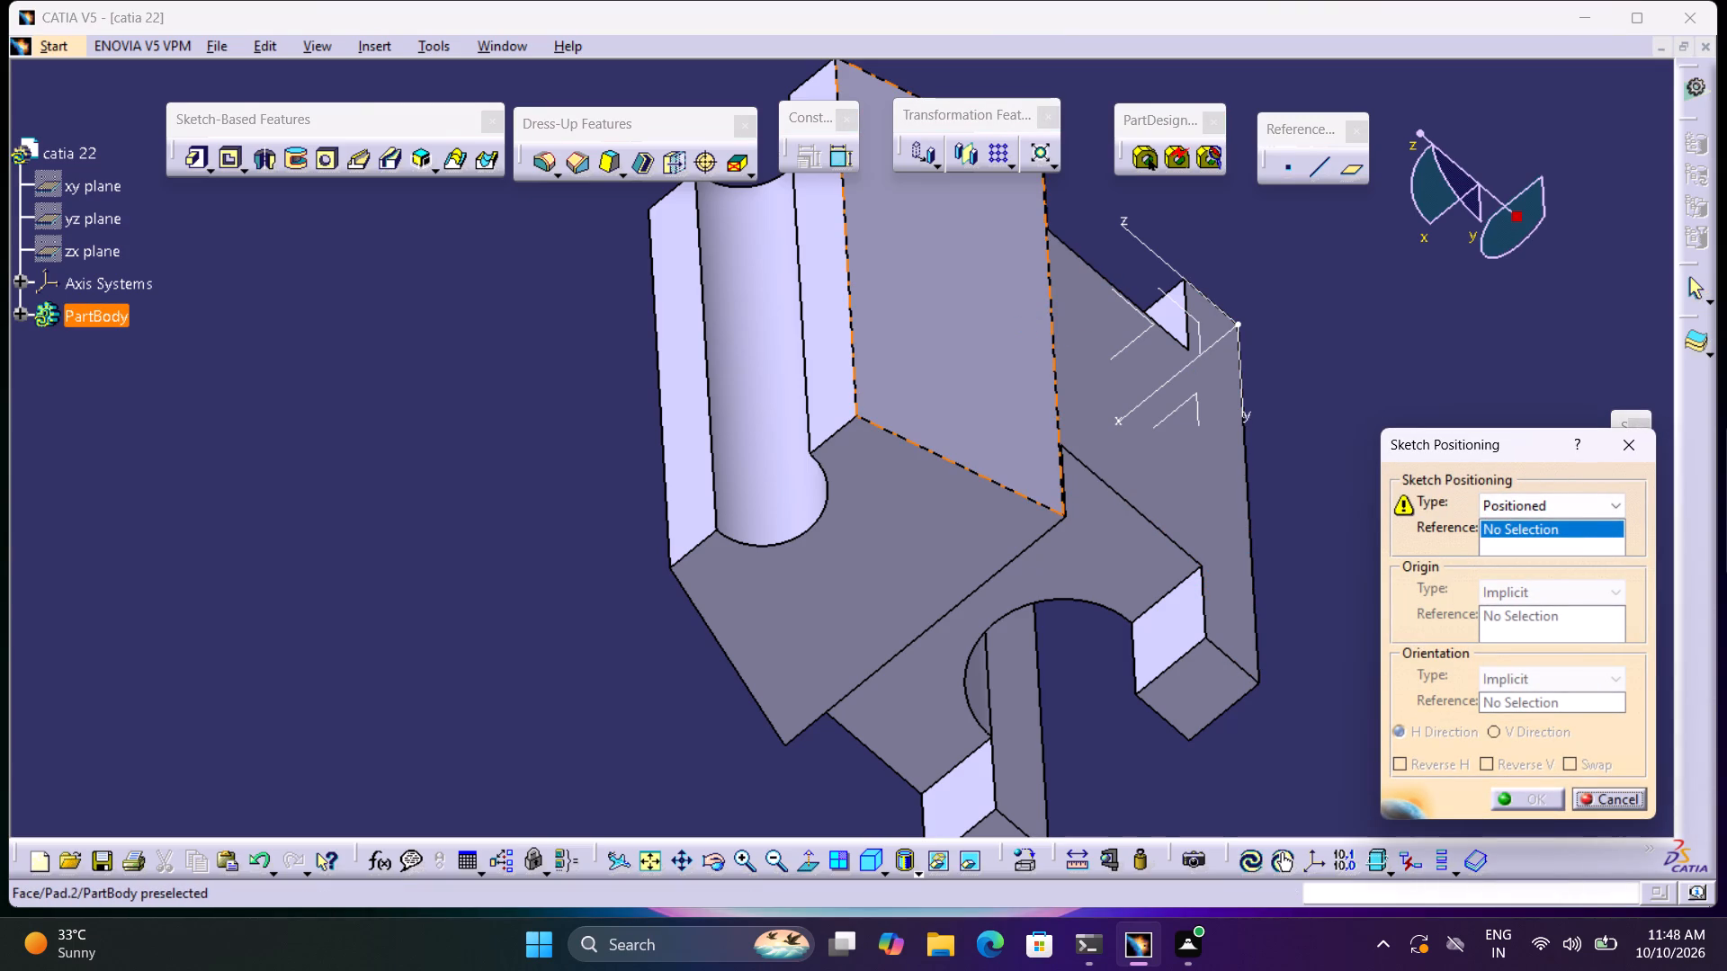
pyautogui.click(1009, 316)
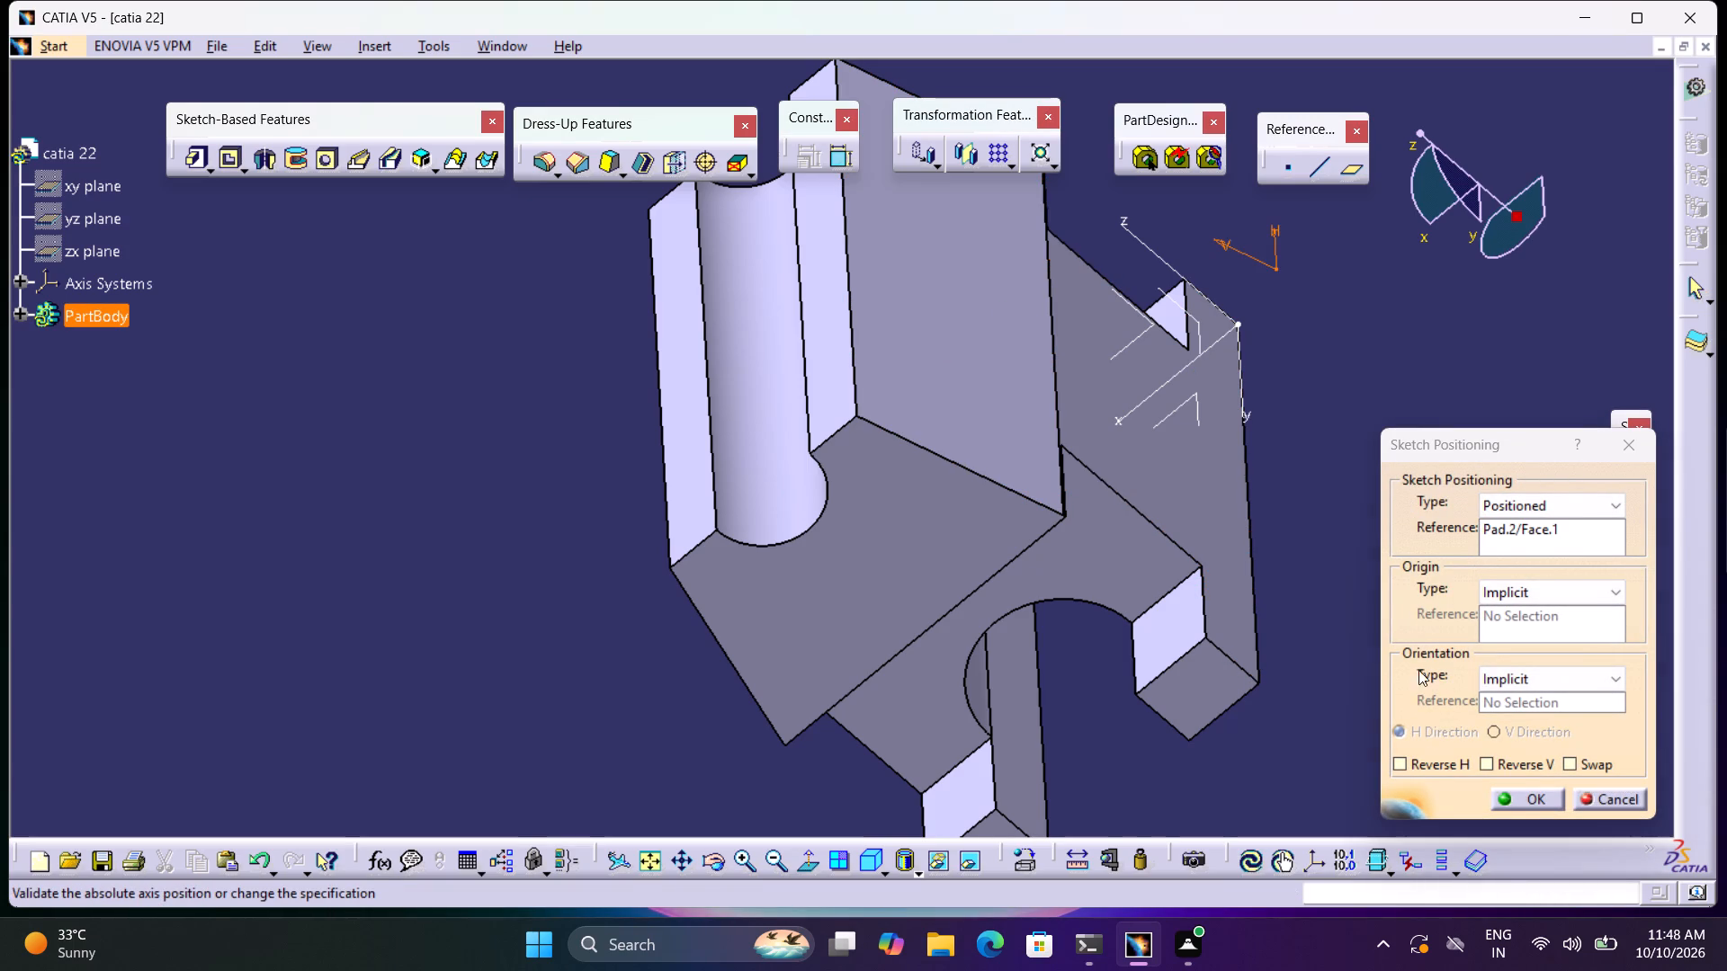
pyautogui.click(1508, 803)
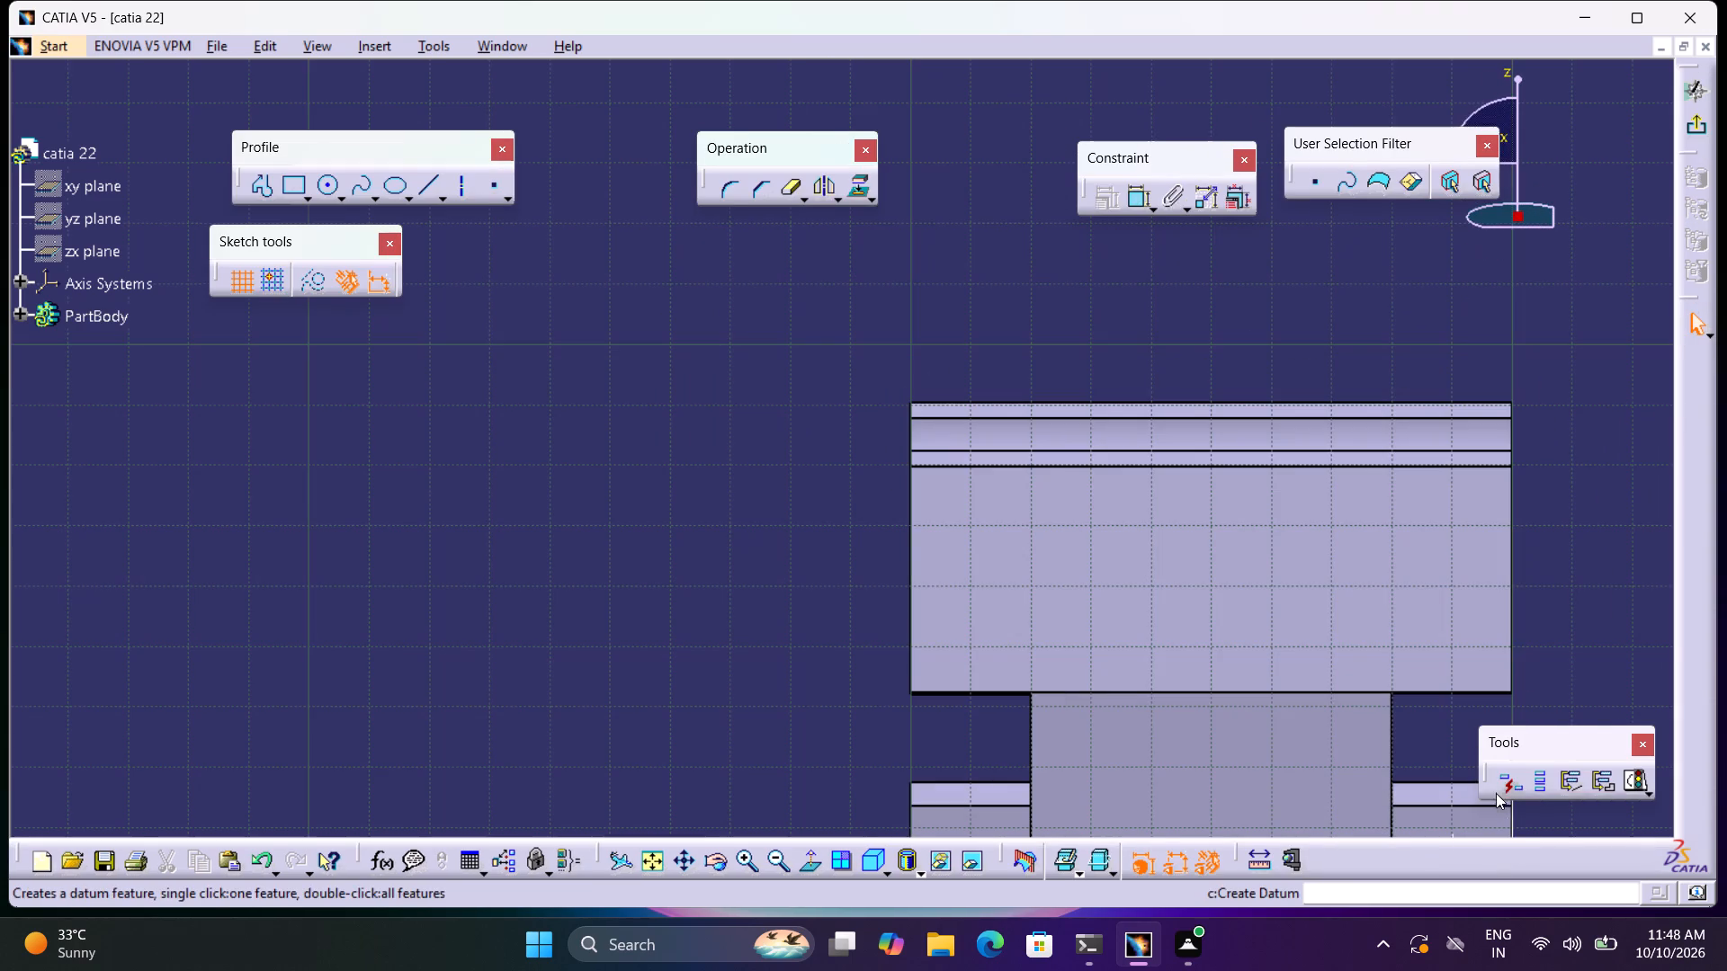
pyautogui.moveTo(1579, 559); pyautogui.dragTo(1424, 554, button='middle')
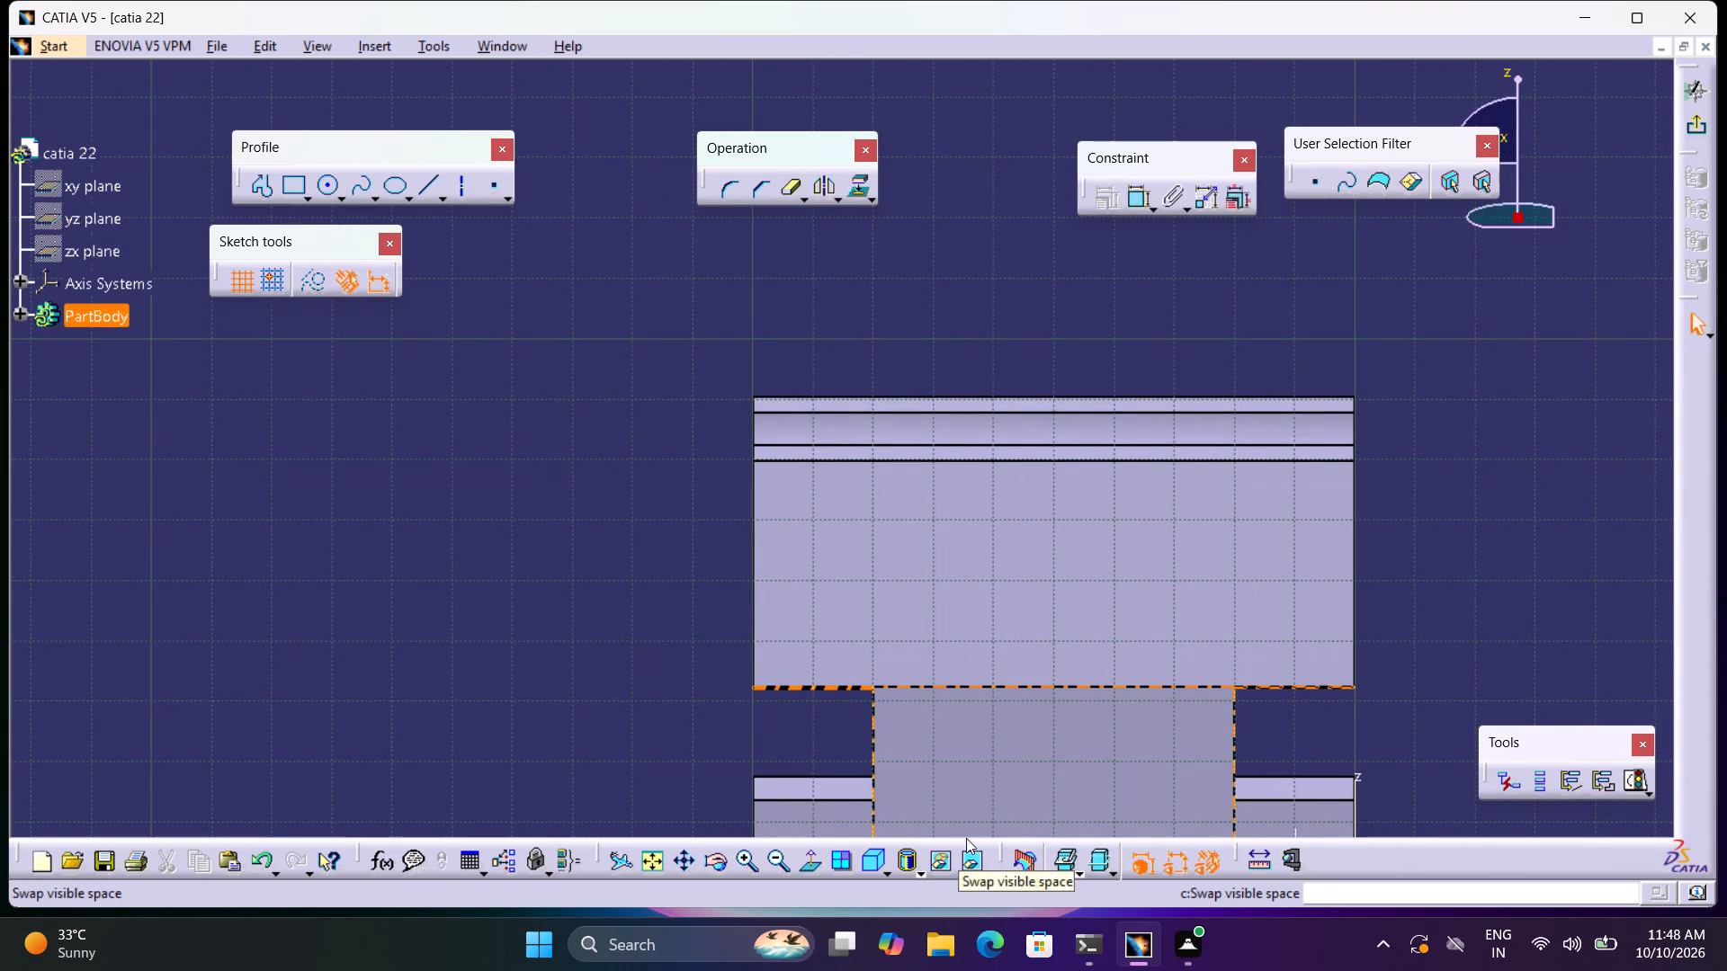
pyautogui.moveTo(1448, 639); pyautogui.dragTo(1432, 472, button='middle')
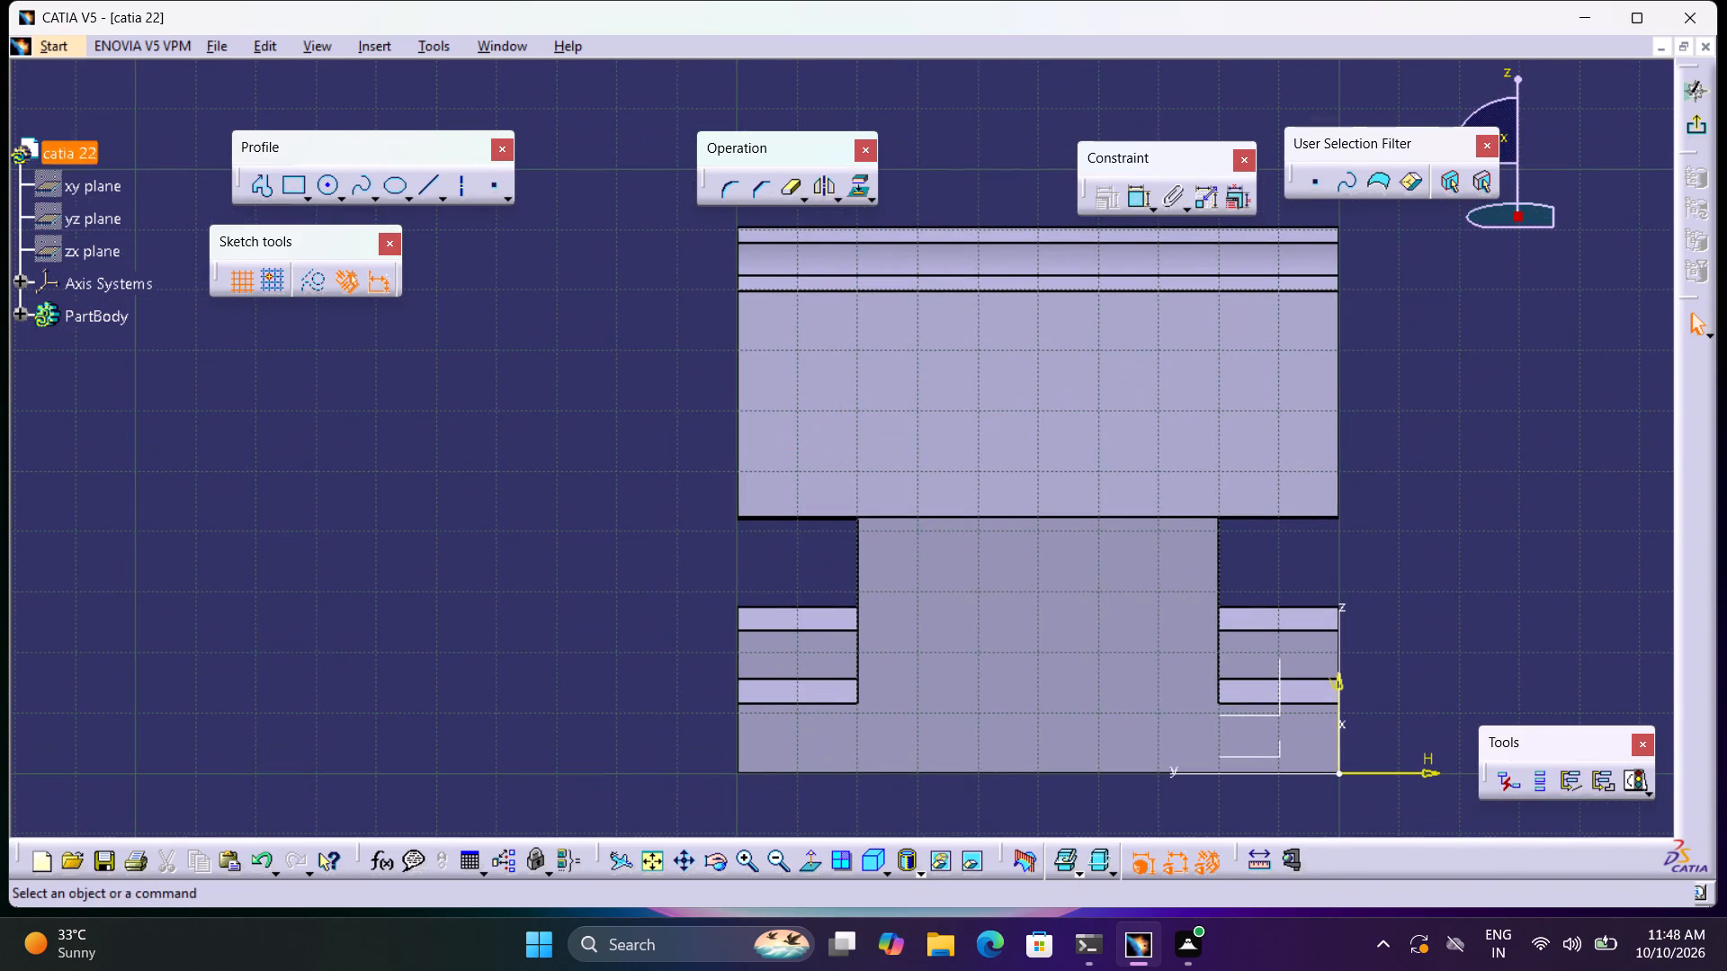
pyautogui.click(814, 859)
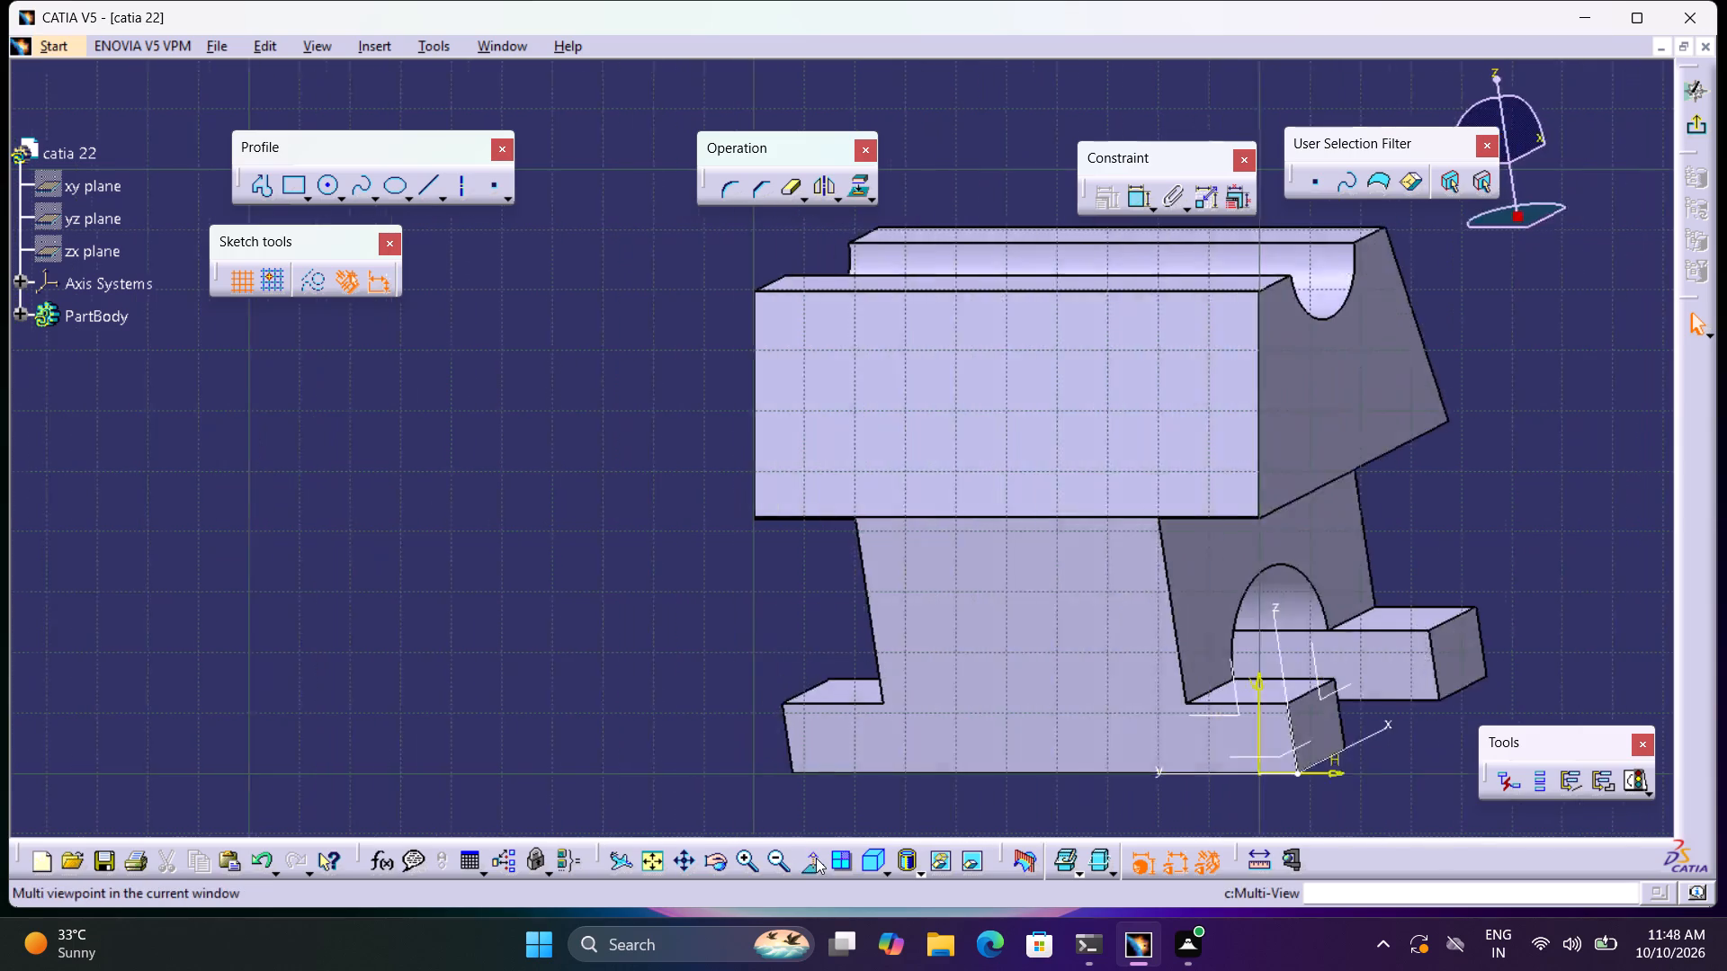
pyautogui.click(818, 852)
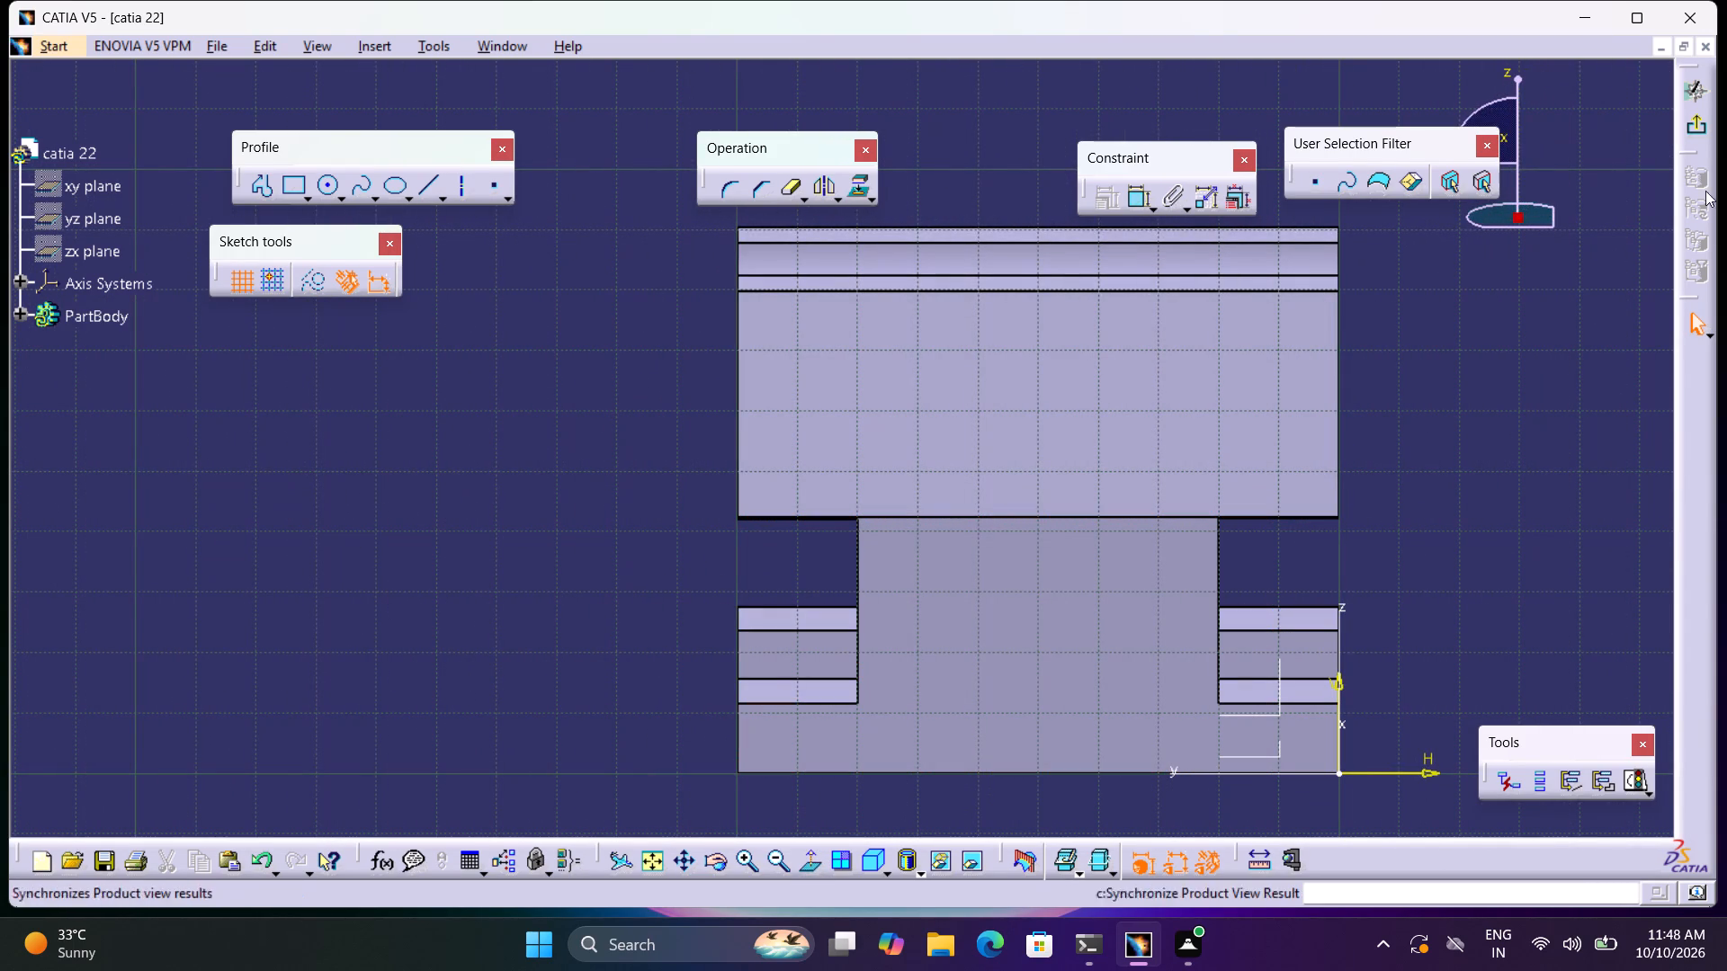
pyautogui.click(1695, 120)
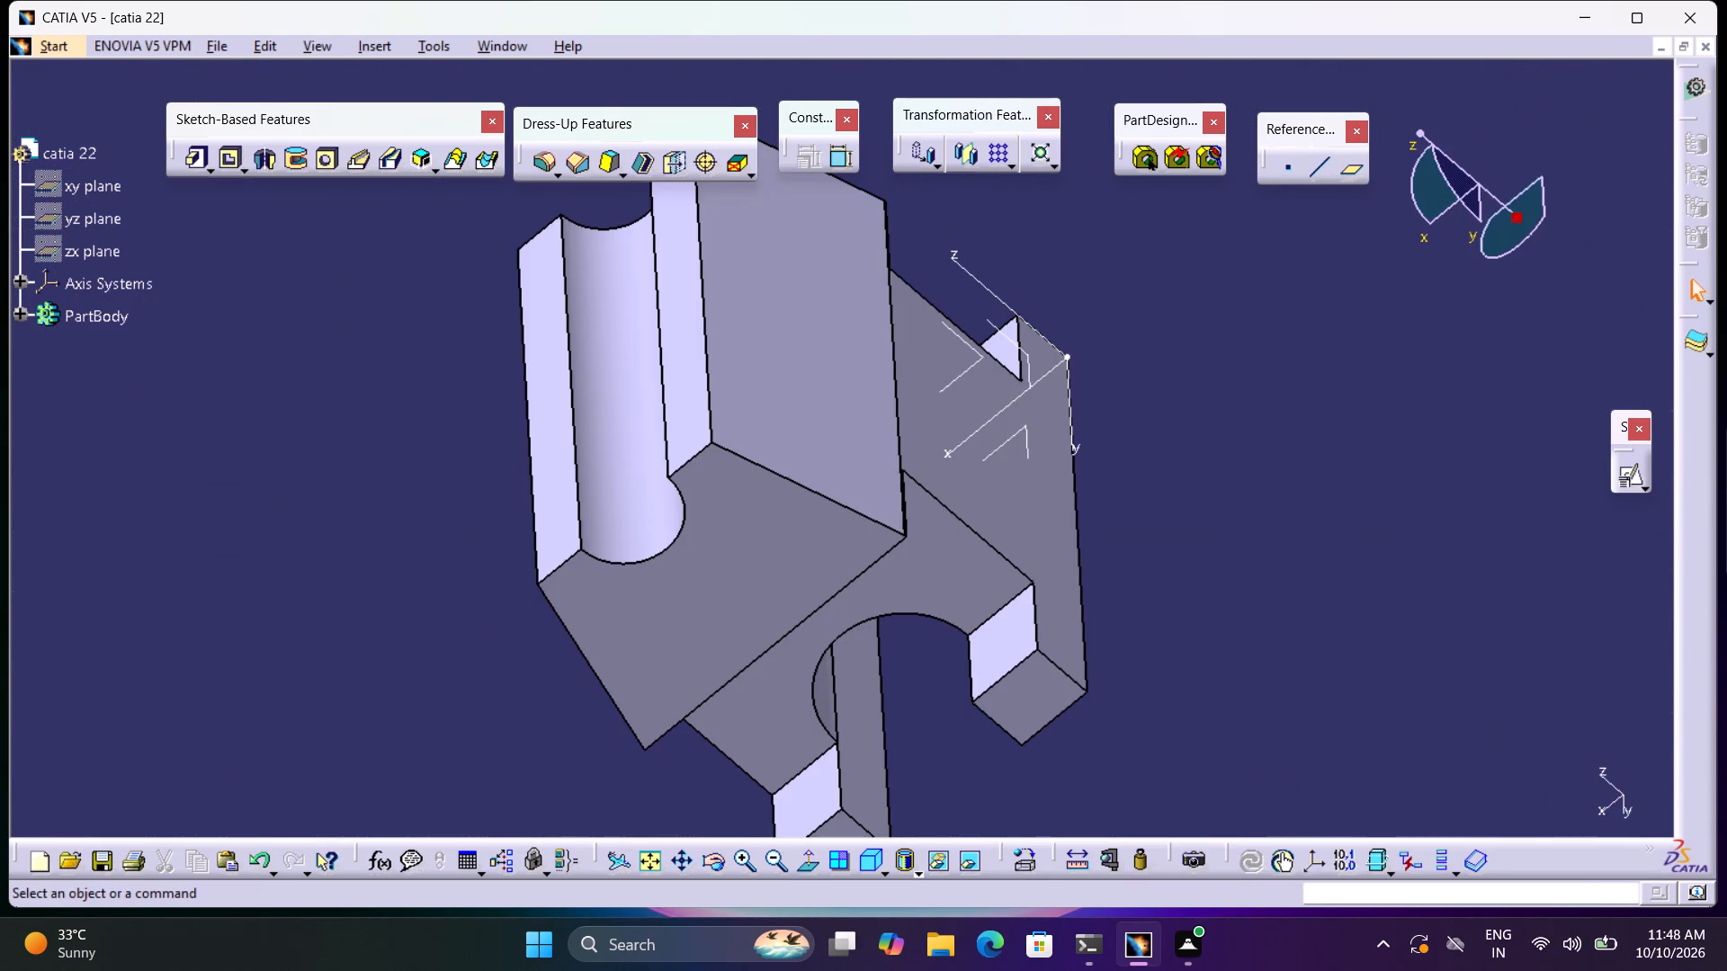
# Start a positioned sketch on the lower body's vertical side face and draw a rectangle about 62 by 20 mm over the upper block.
pyautogui.click(1053, 527)
pyautogui.click(1625, 482)
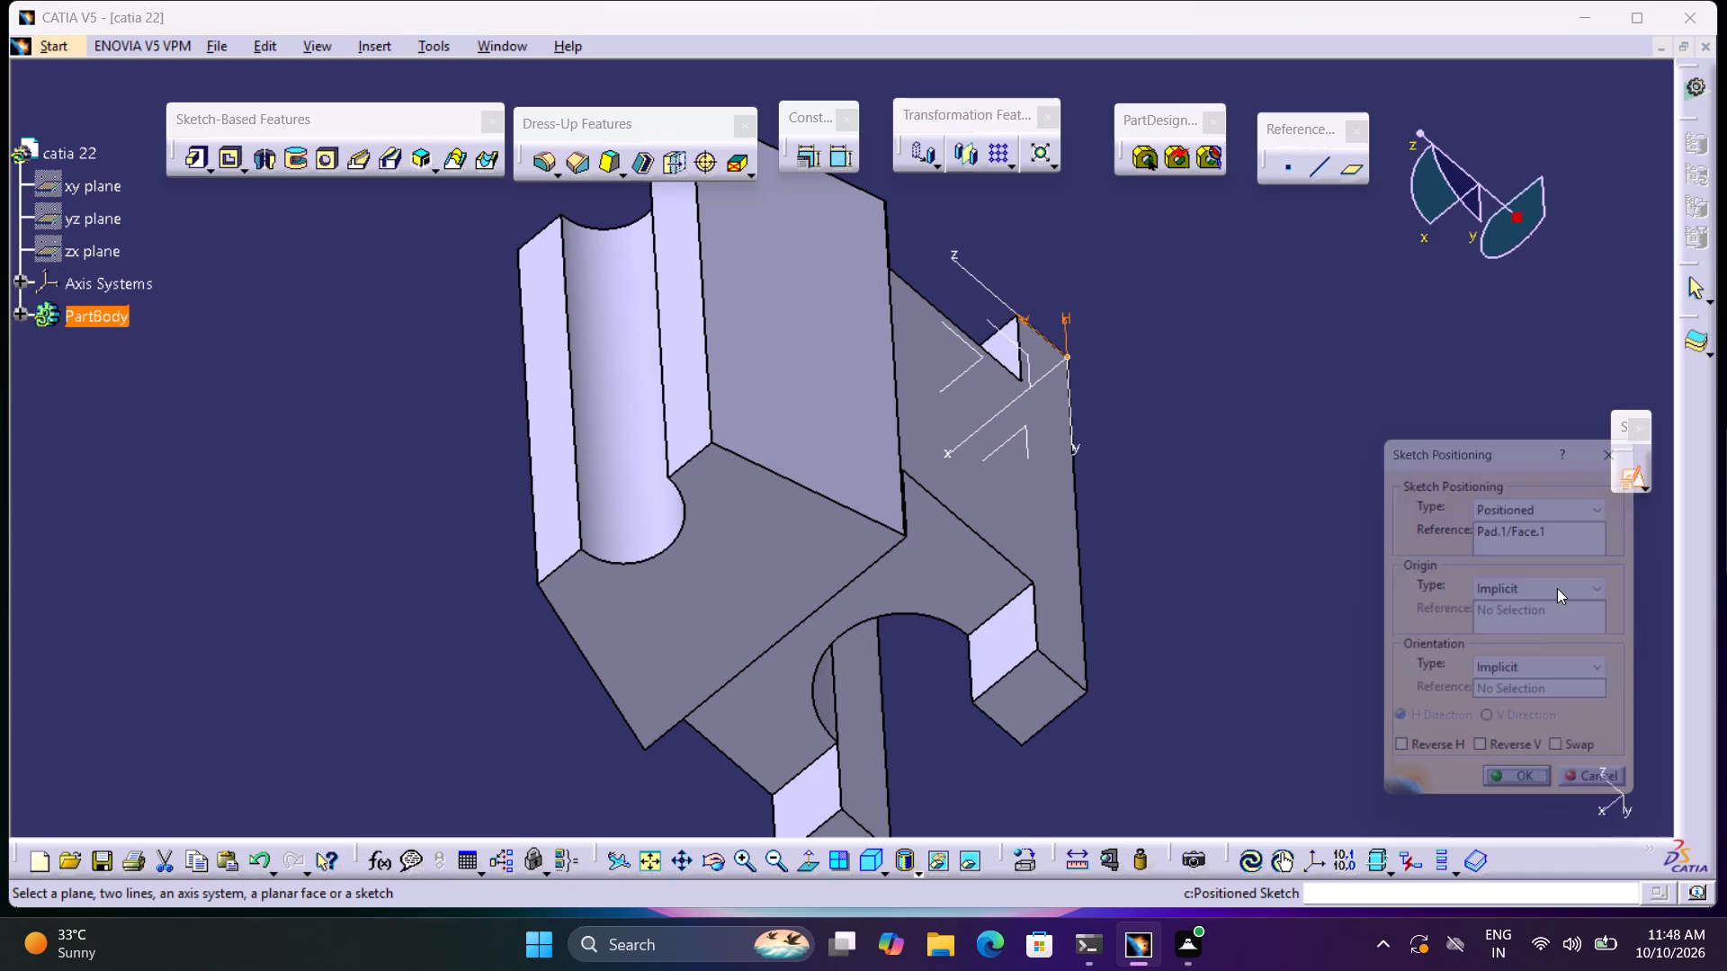
pyautogui.click(1527, 803)
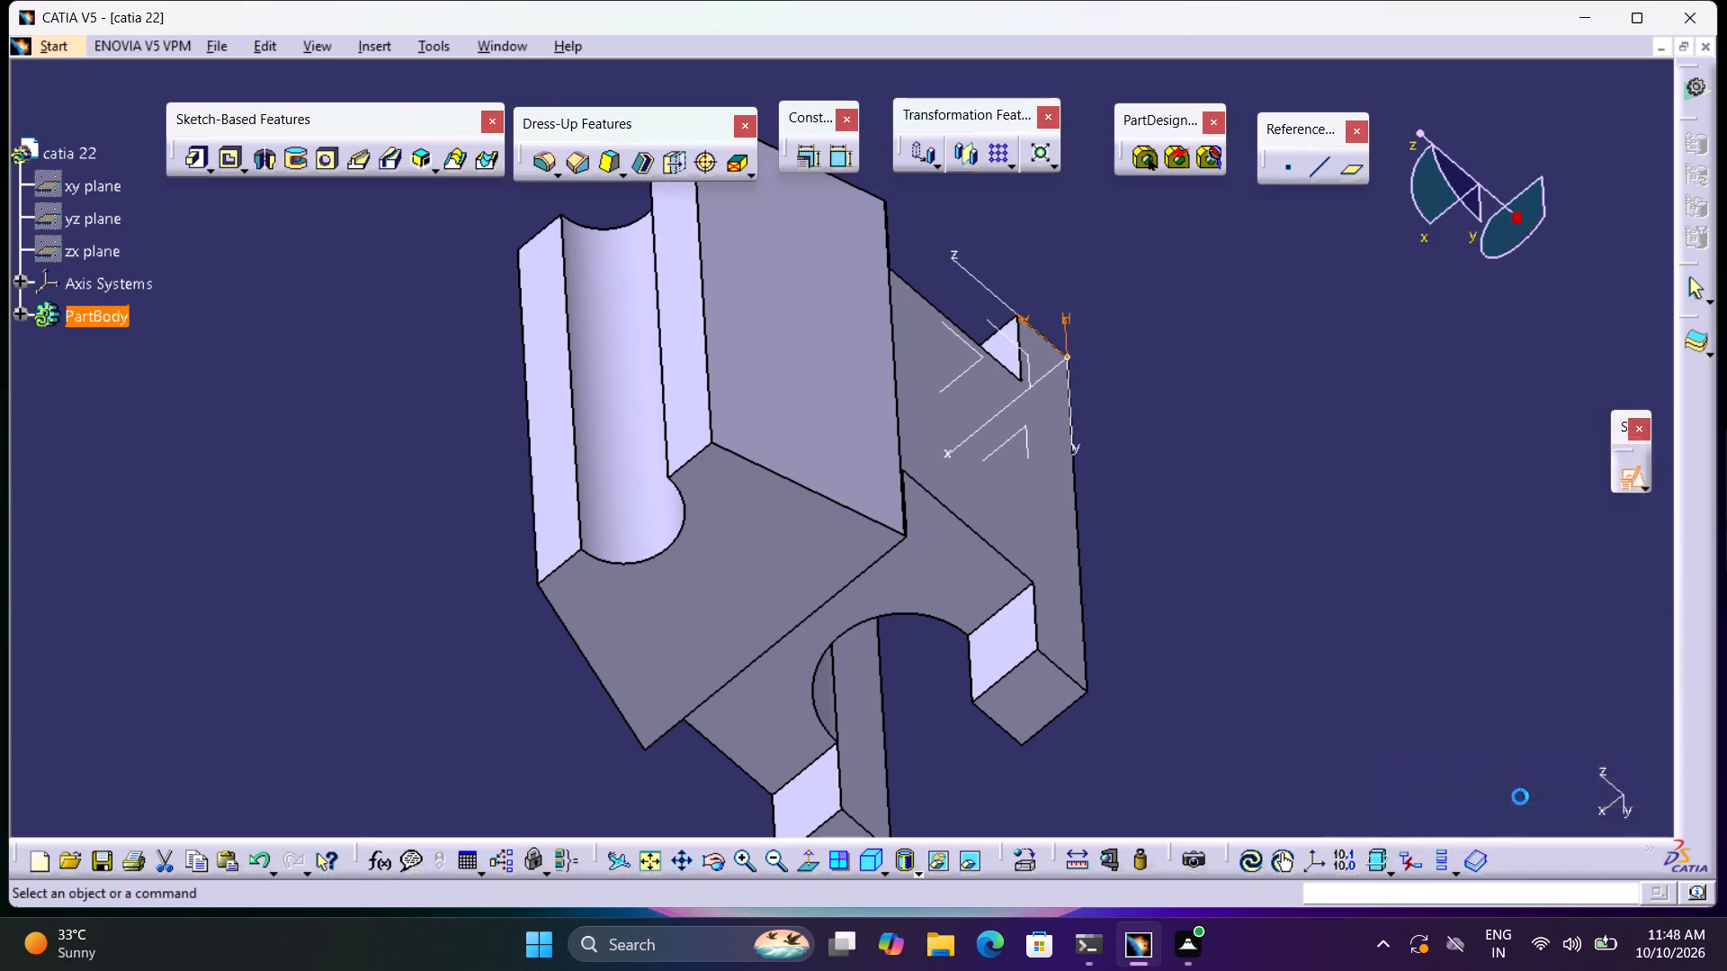
pyautogui.moveTo(1531, 569); pyautogui.dragTo(1409, 610, button='middle')
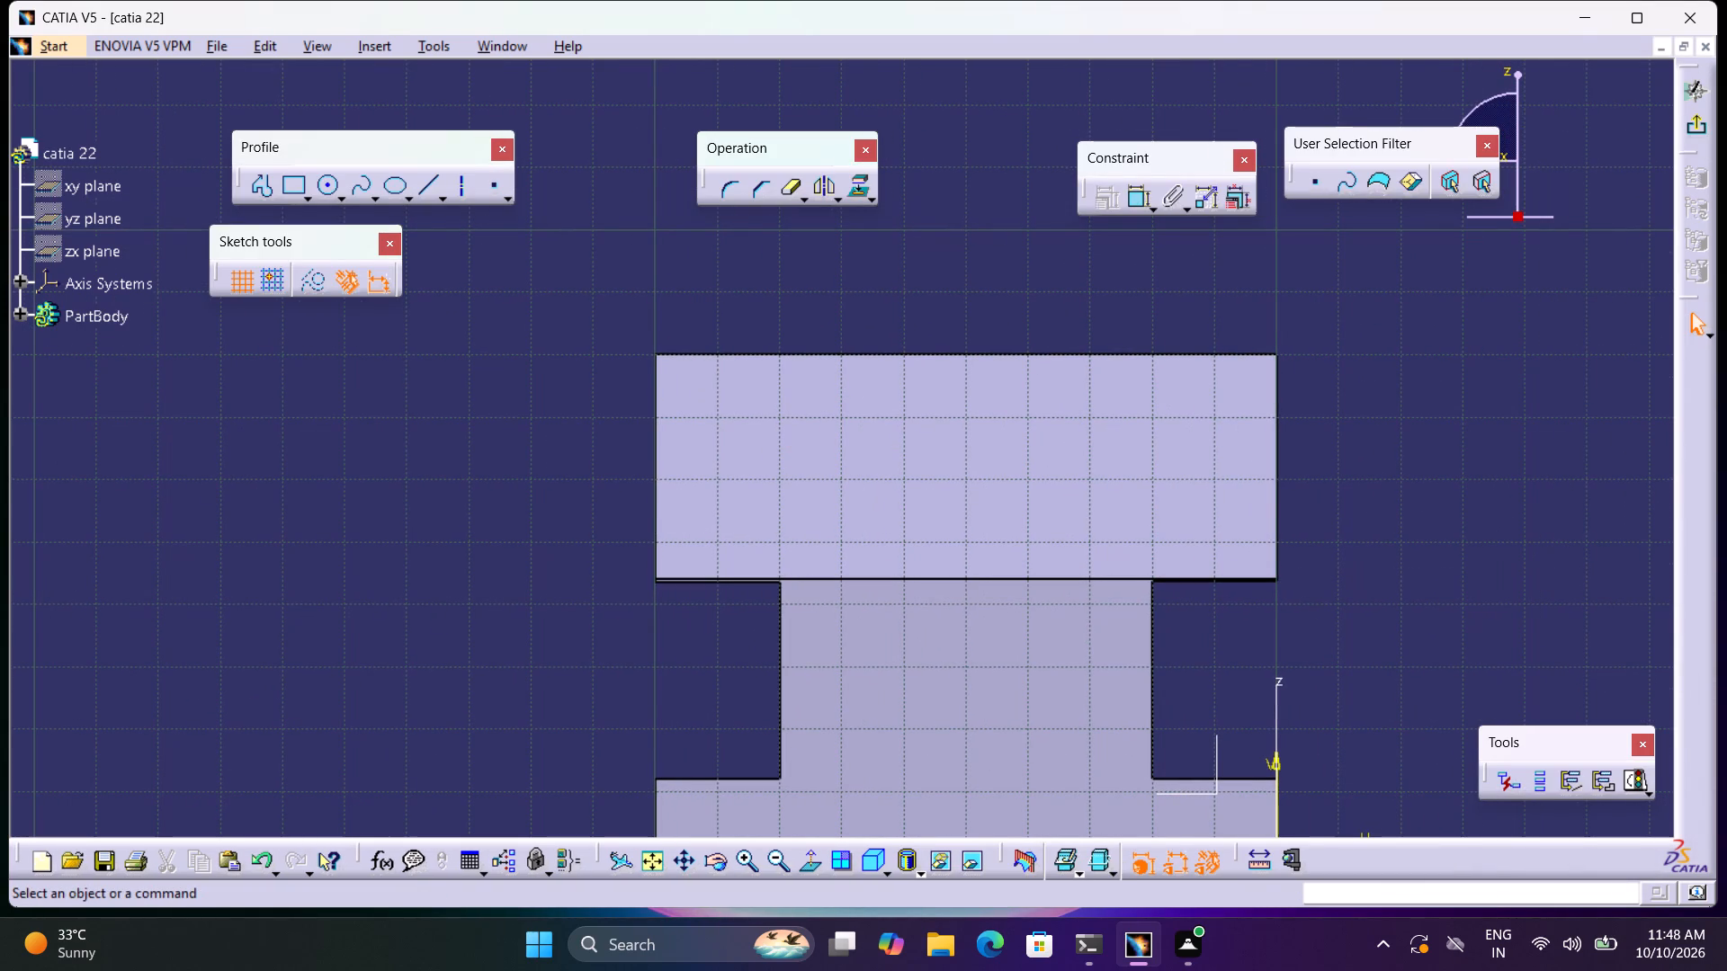
pyautogui.click(282, 188)
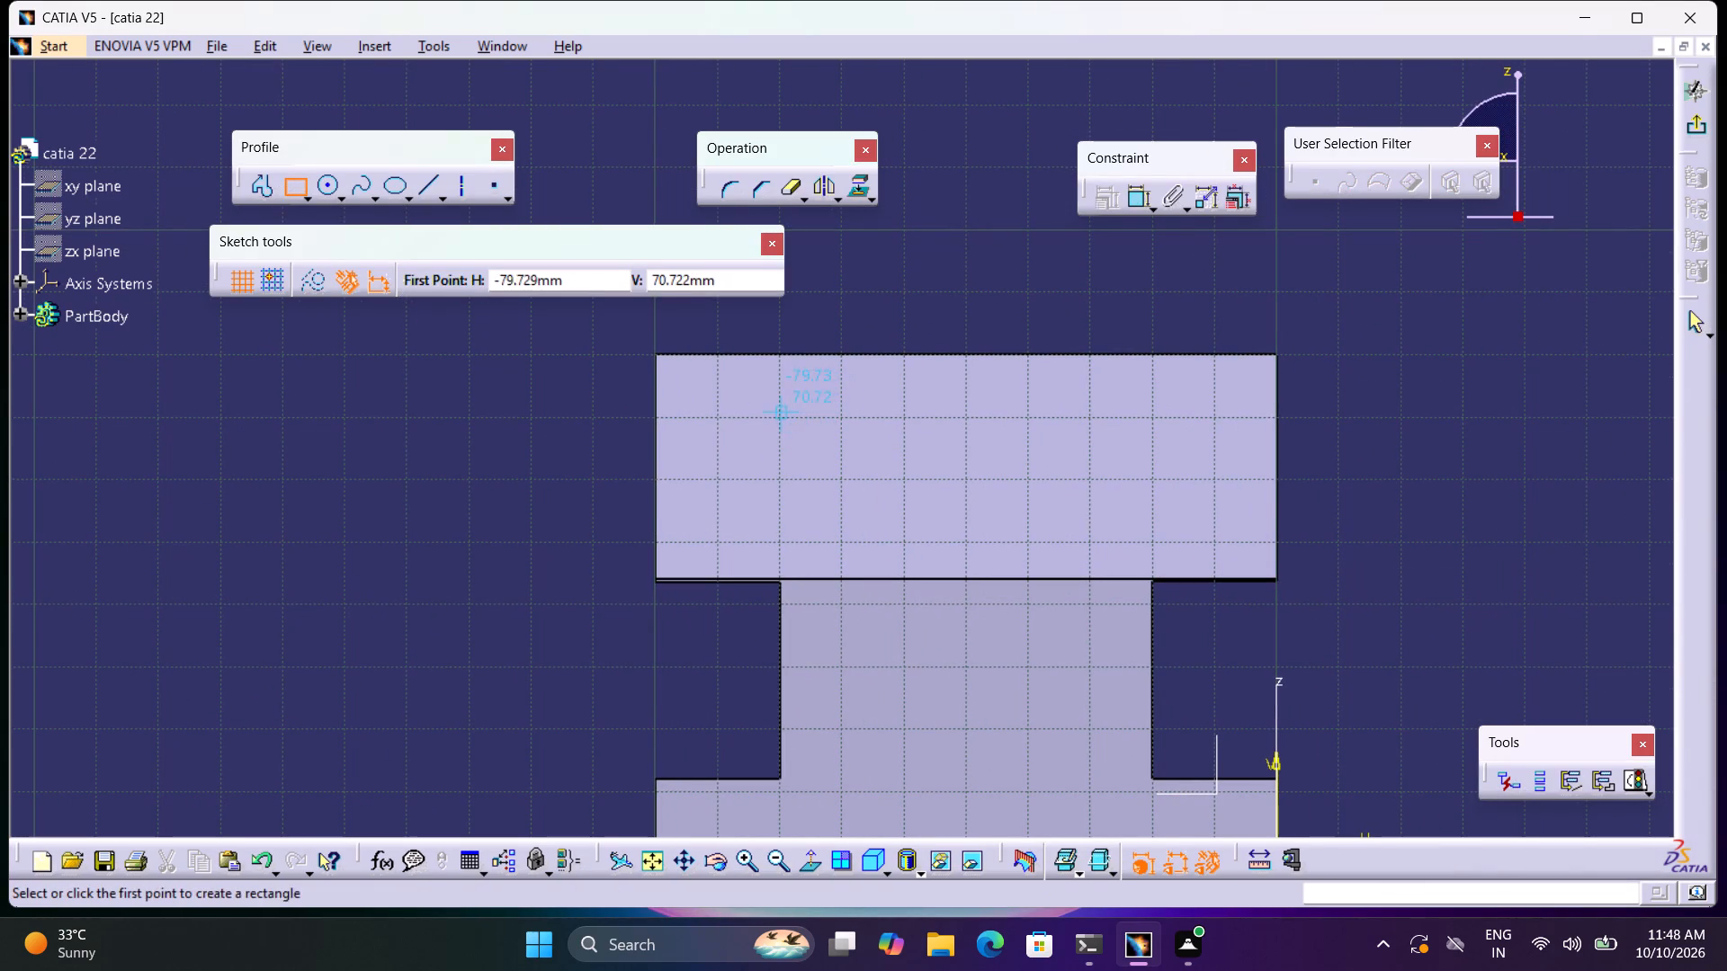
pyautogui.click(780, 412)
pyautogui.click(1162, 539)
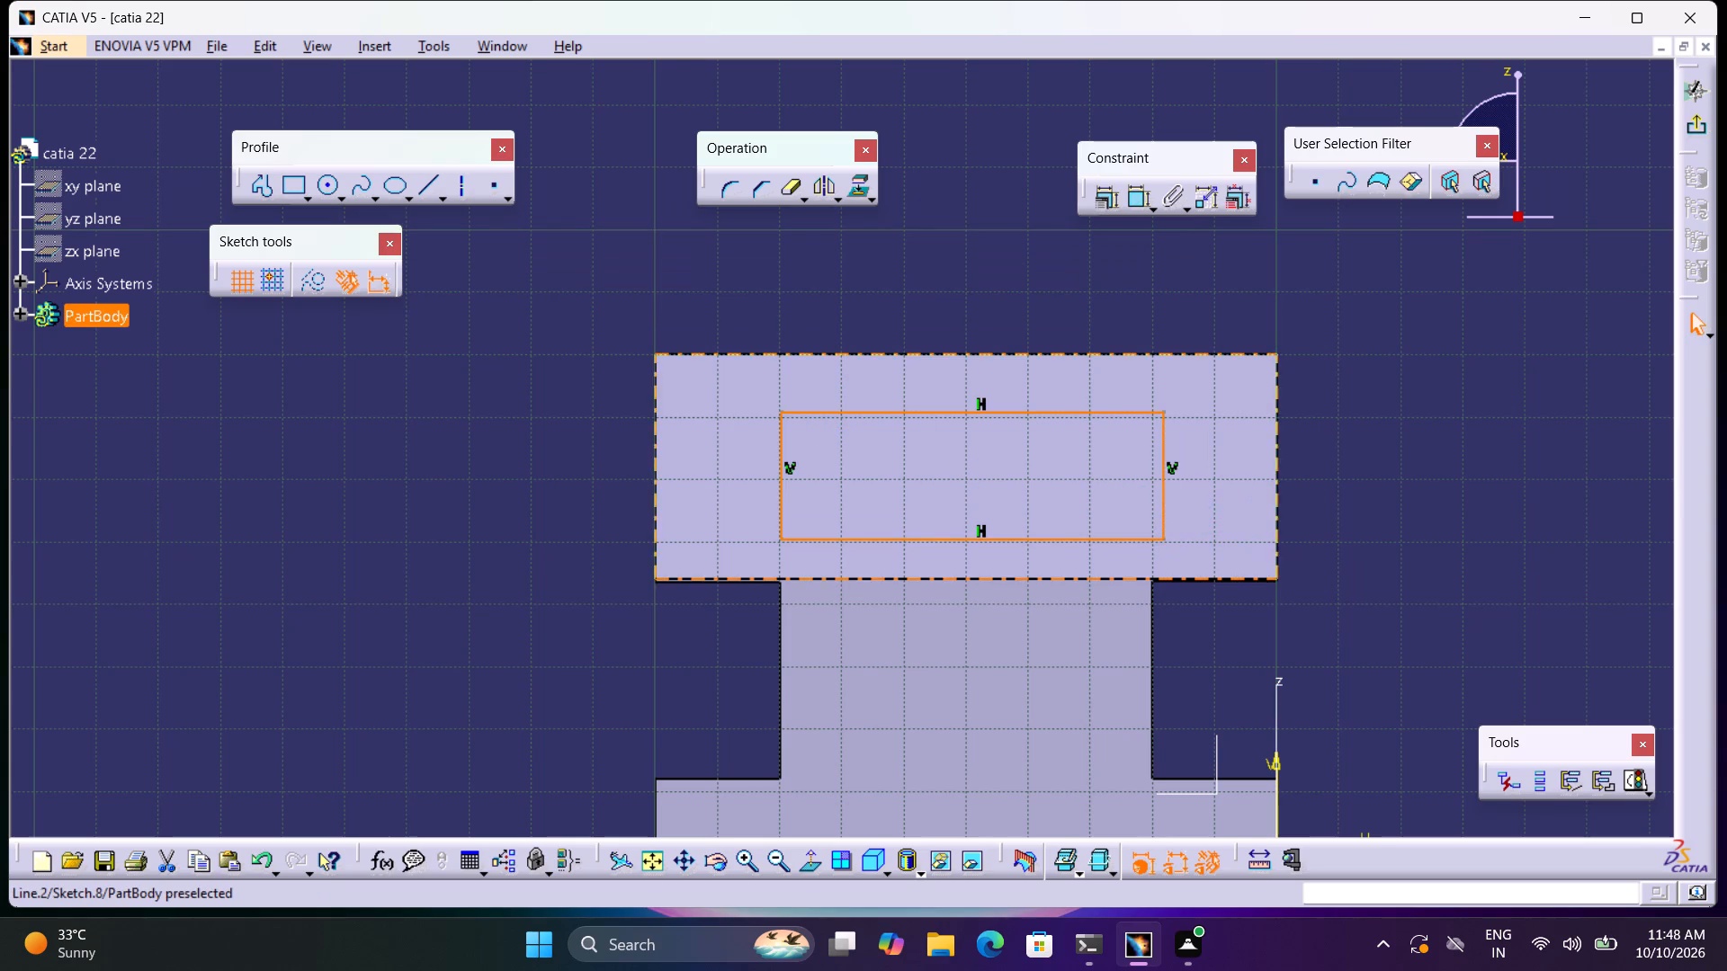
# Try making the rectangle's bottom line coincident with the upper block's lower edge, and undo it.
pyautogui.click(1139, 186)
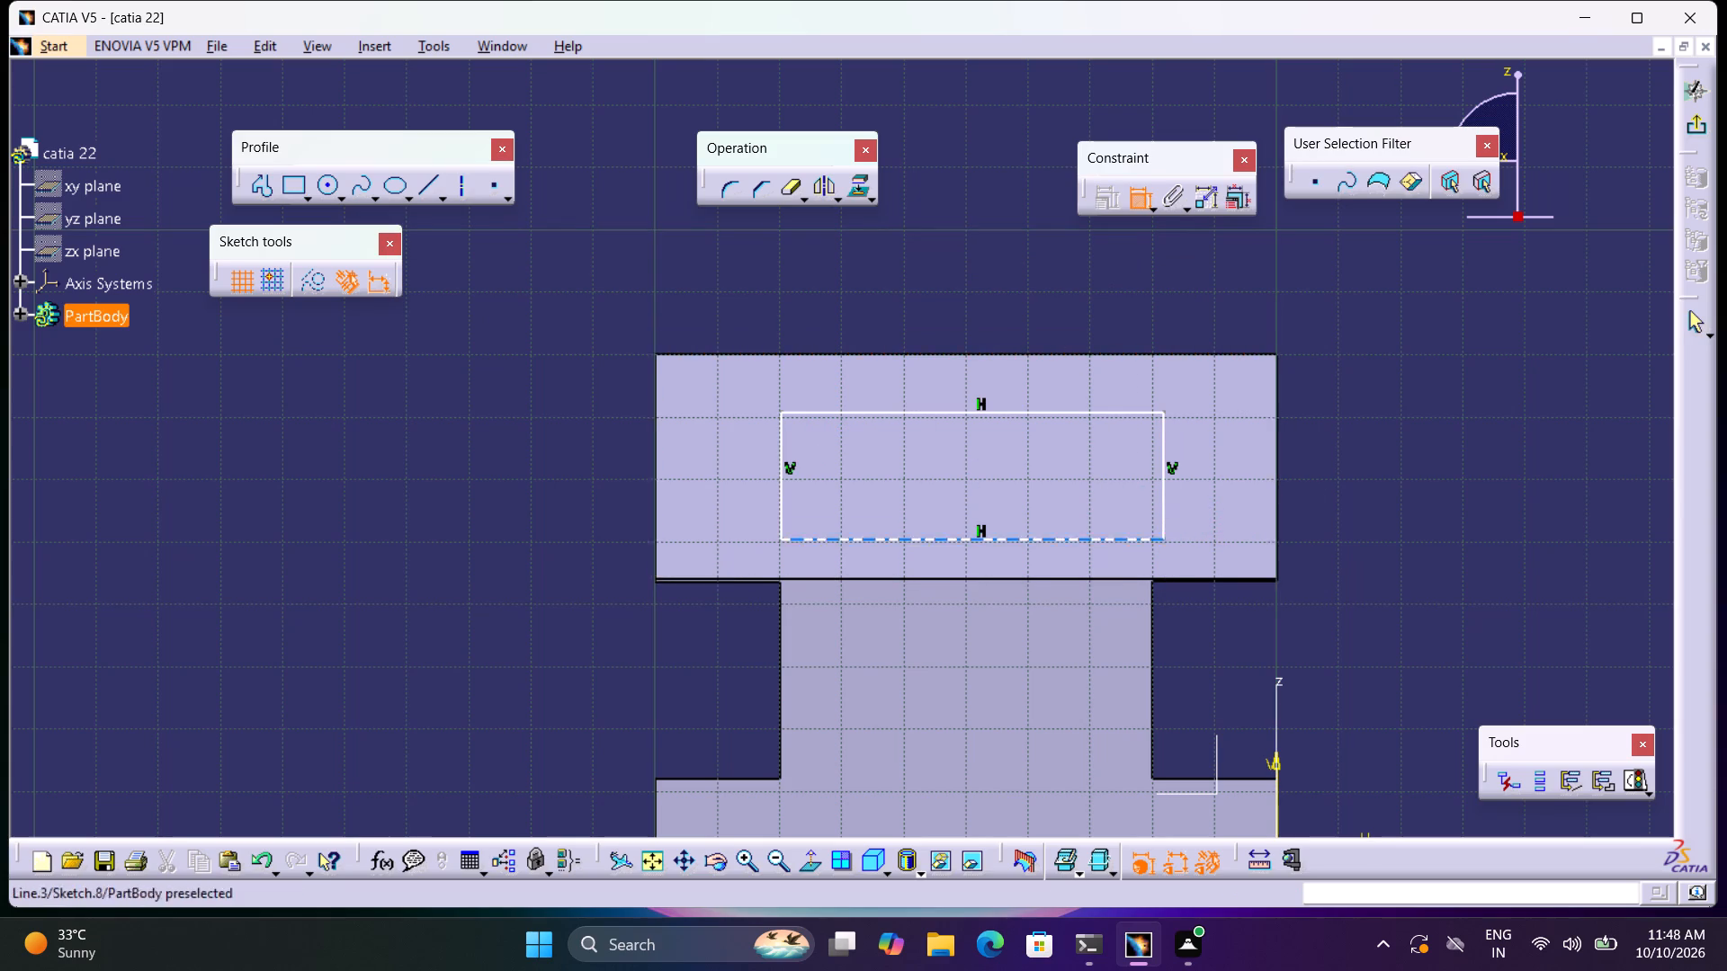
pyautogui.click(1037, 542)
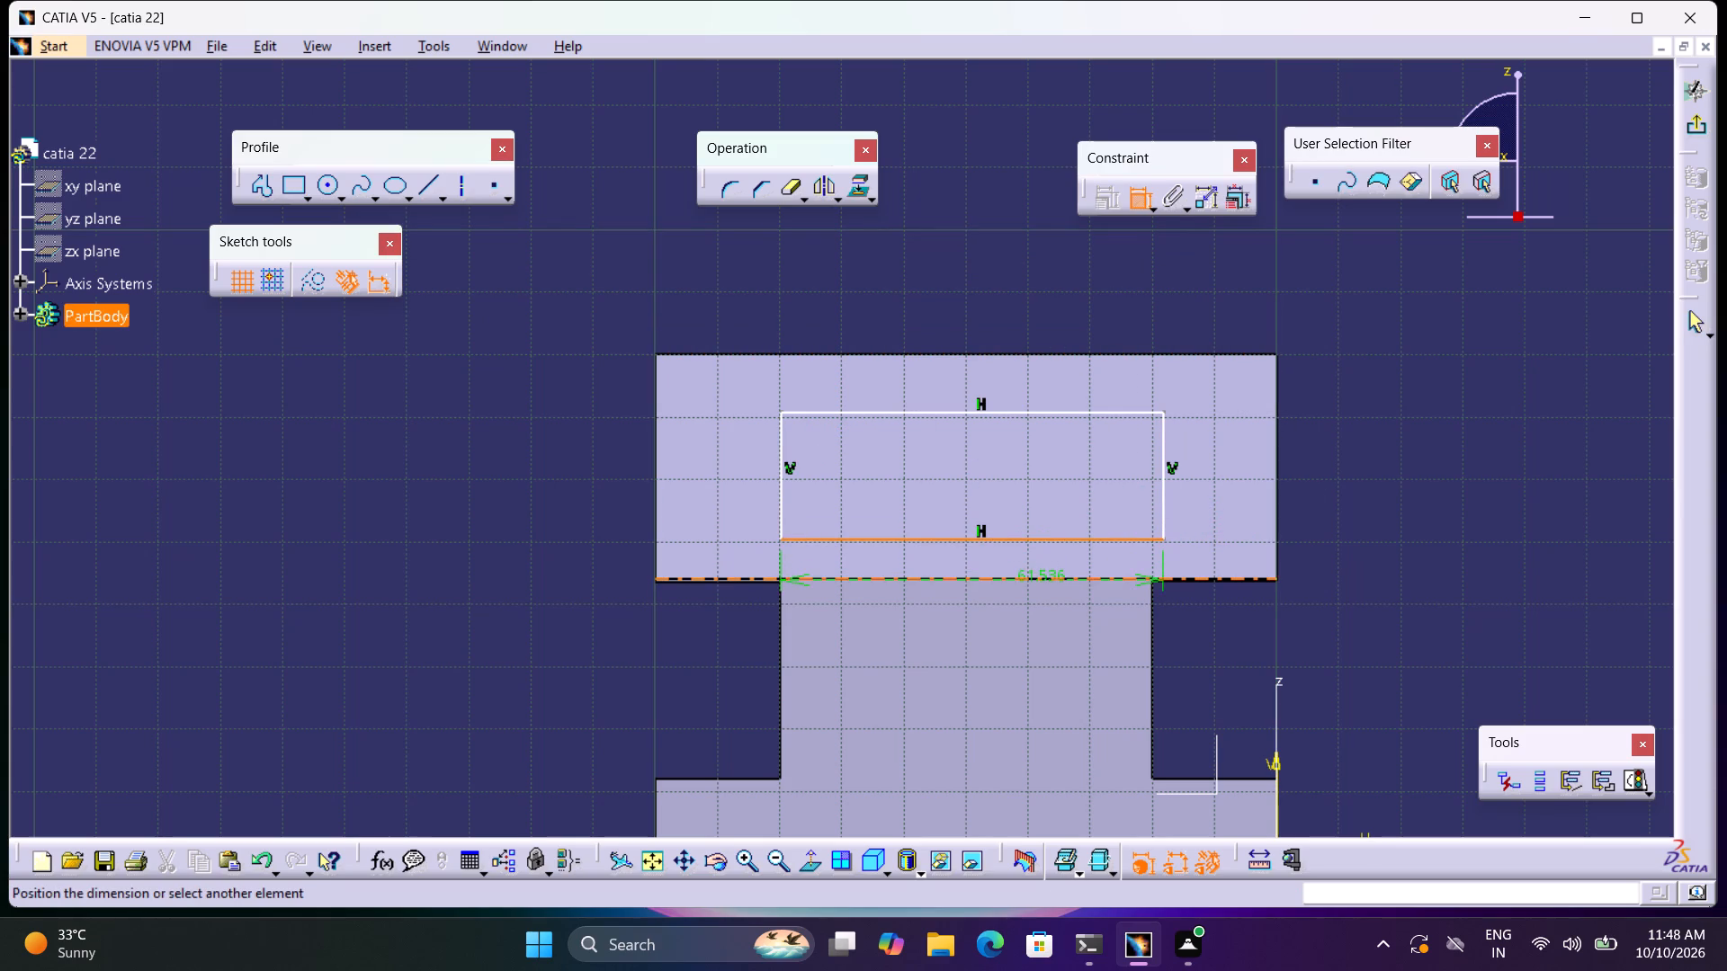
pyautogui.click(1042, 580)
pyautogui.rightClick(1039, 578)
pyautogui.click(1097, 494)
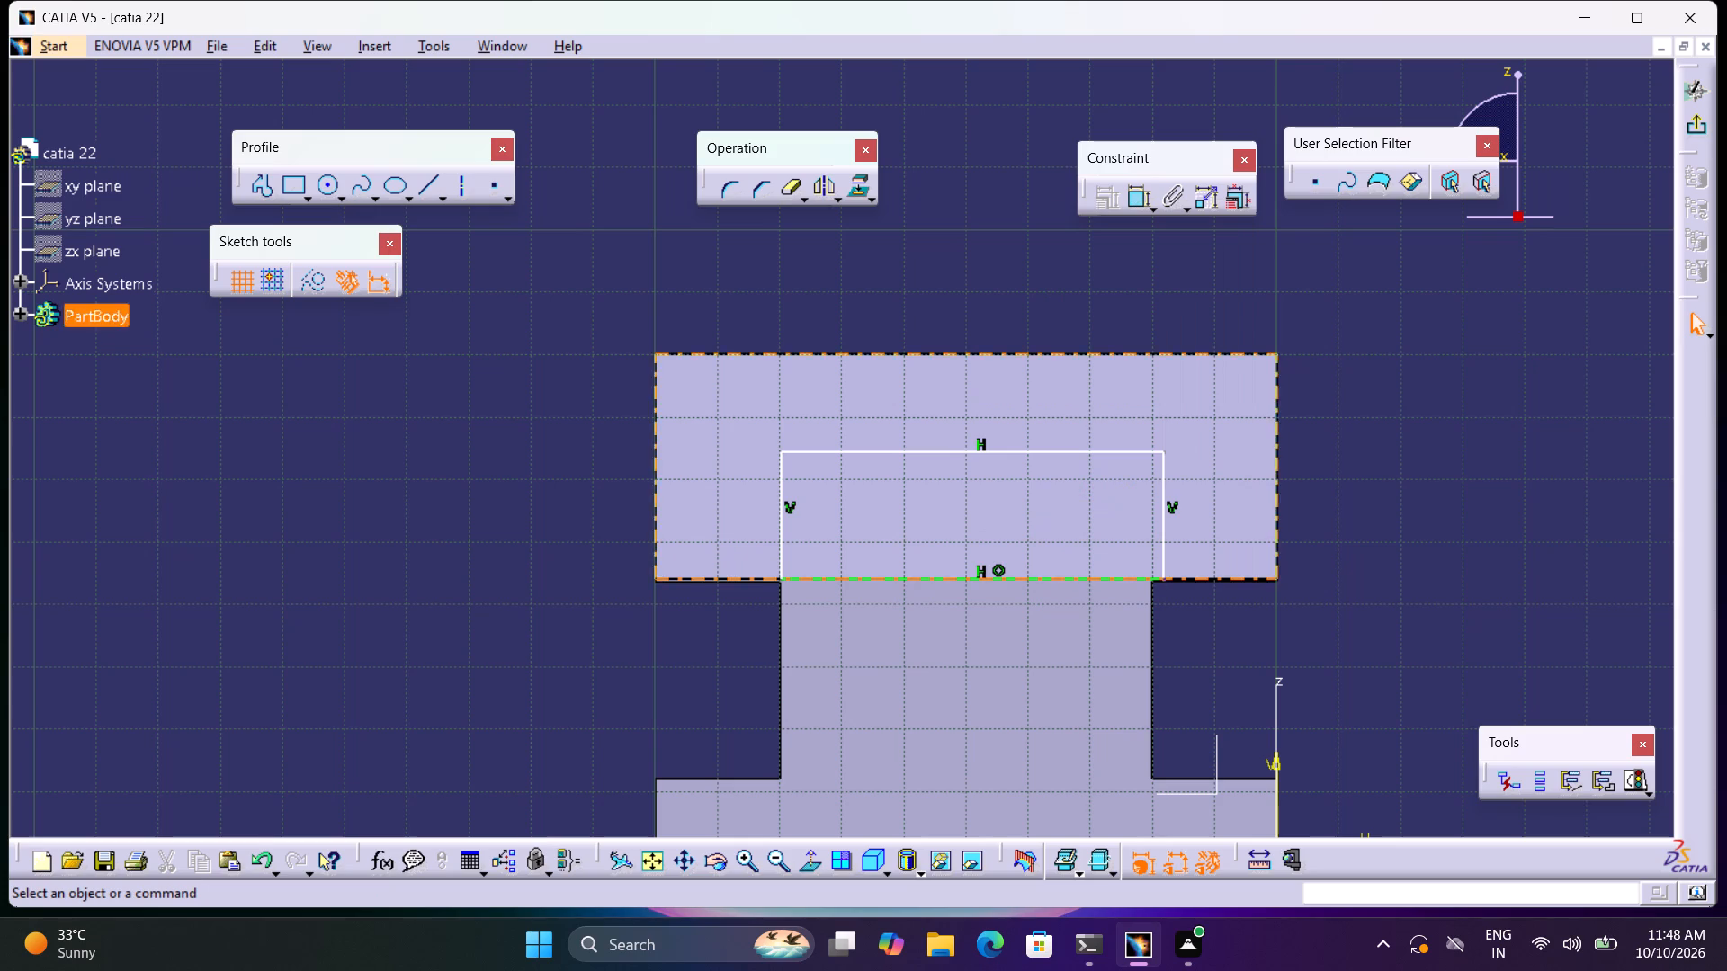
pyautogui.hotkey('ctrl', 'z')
# Make the rectangle's top line coincident with the upper block's top edge.
pyautogui.click(1131, 200)
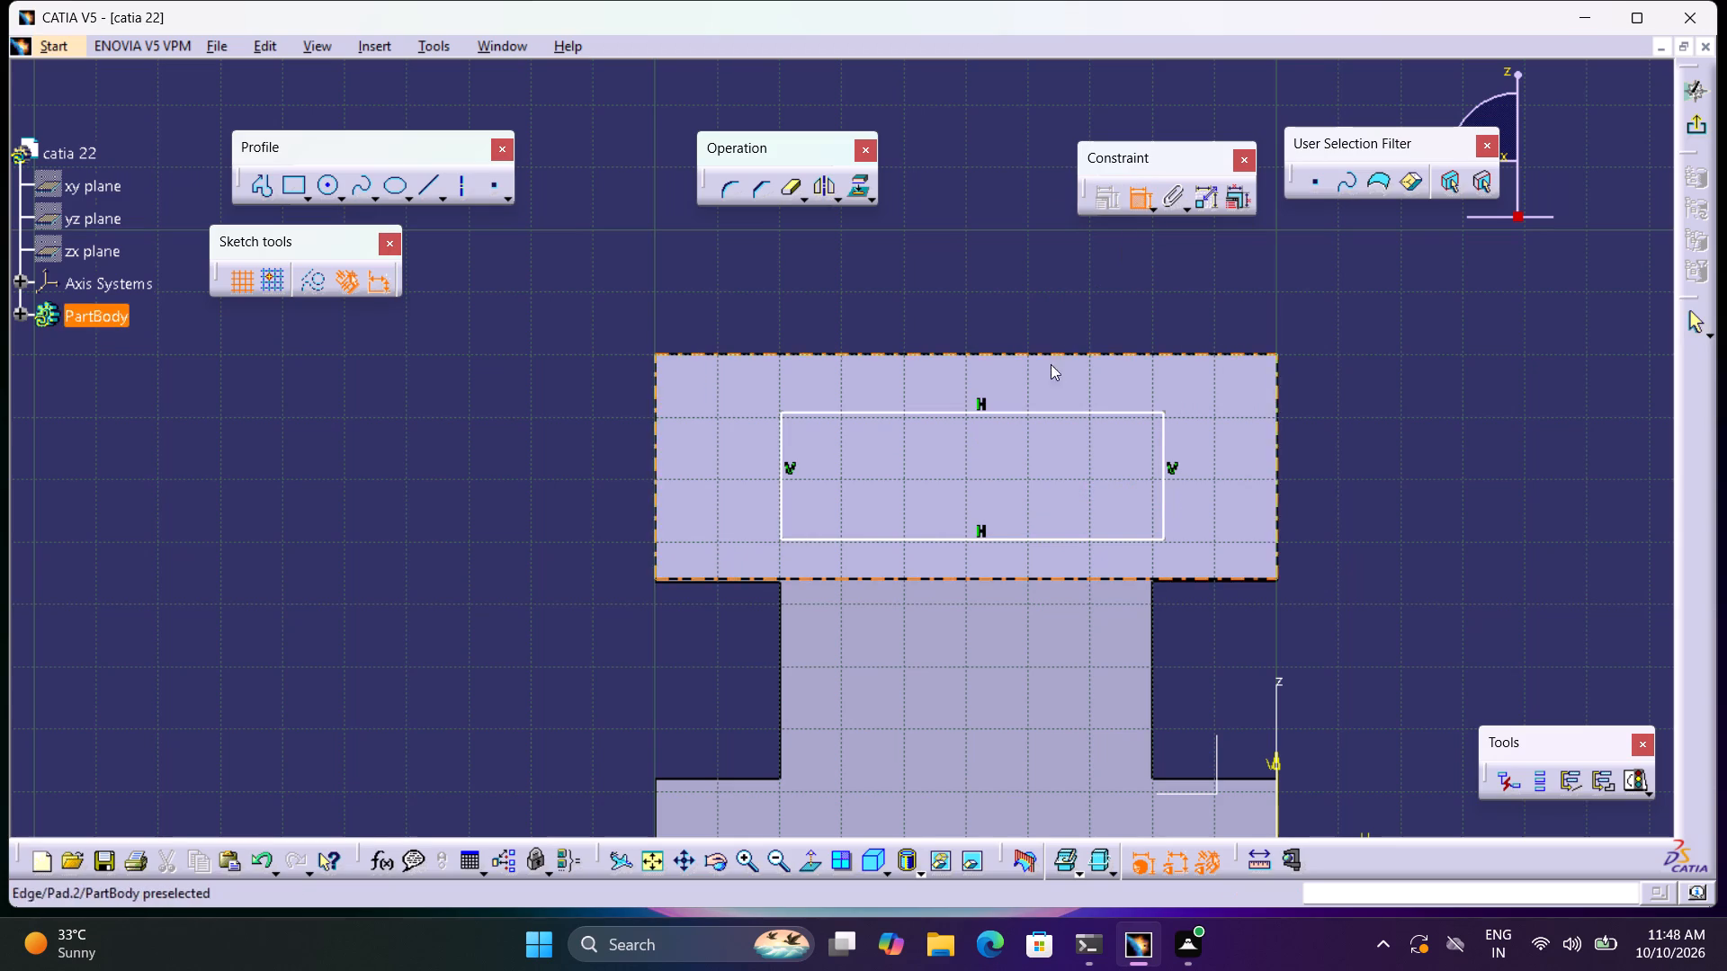
pyautogui.click(1044, 413)
pyautogui.click(1040, 352)
pyautogui.rightClick(1040, 352)
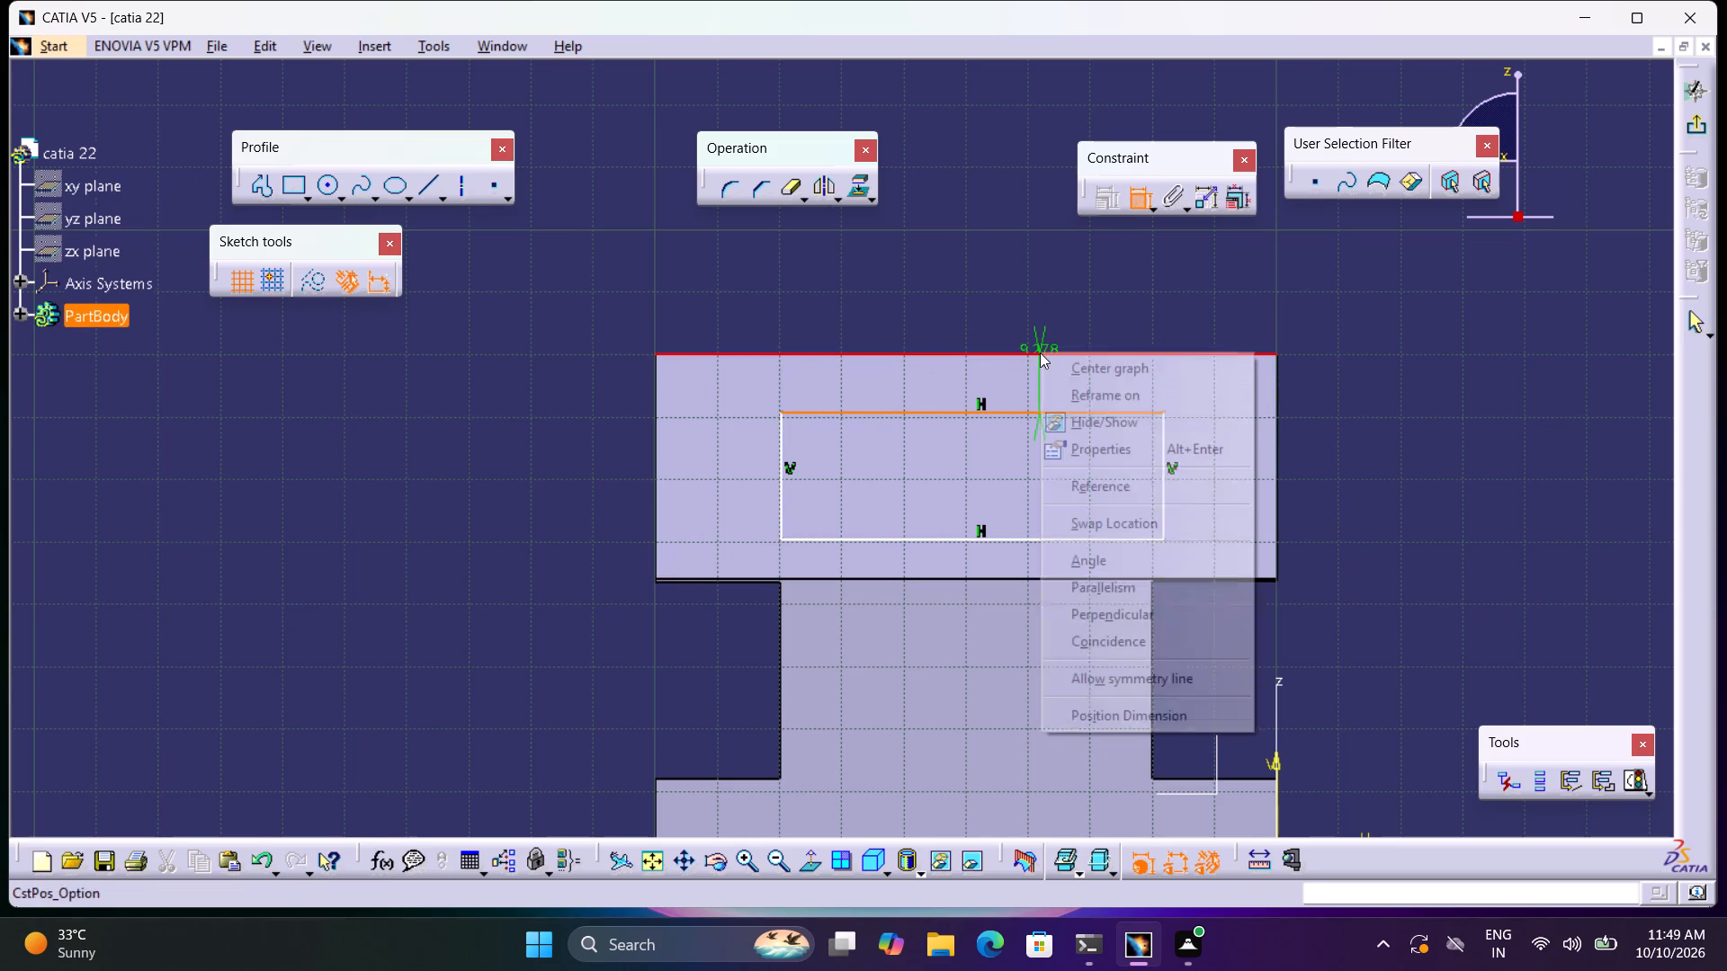
pyautogui.click(1121, 649)
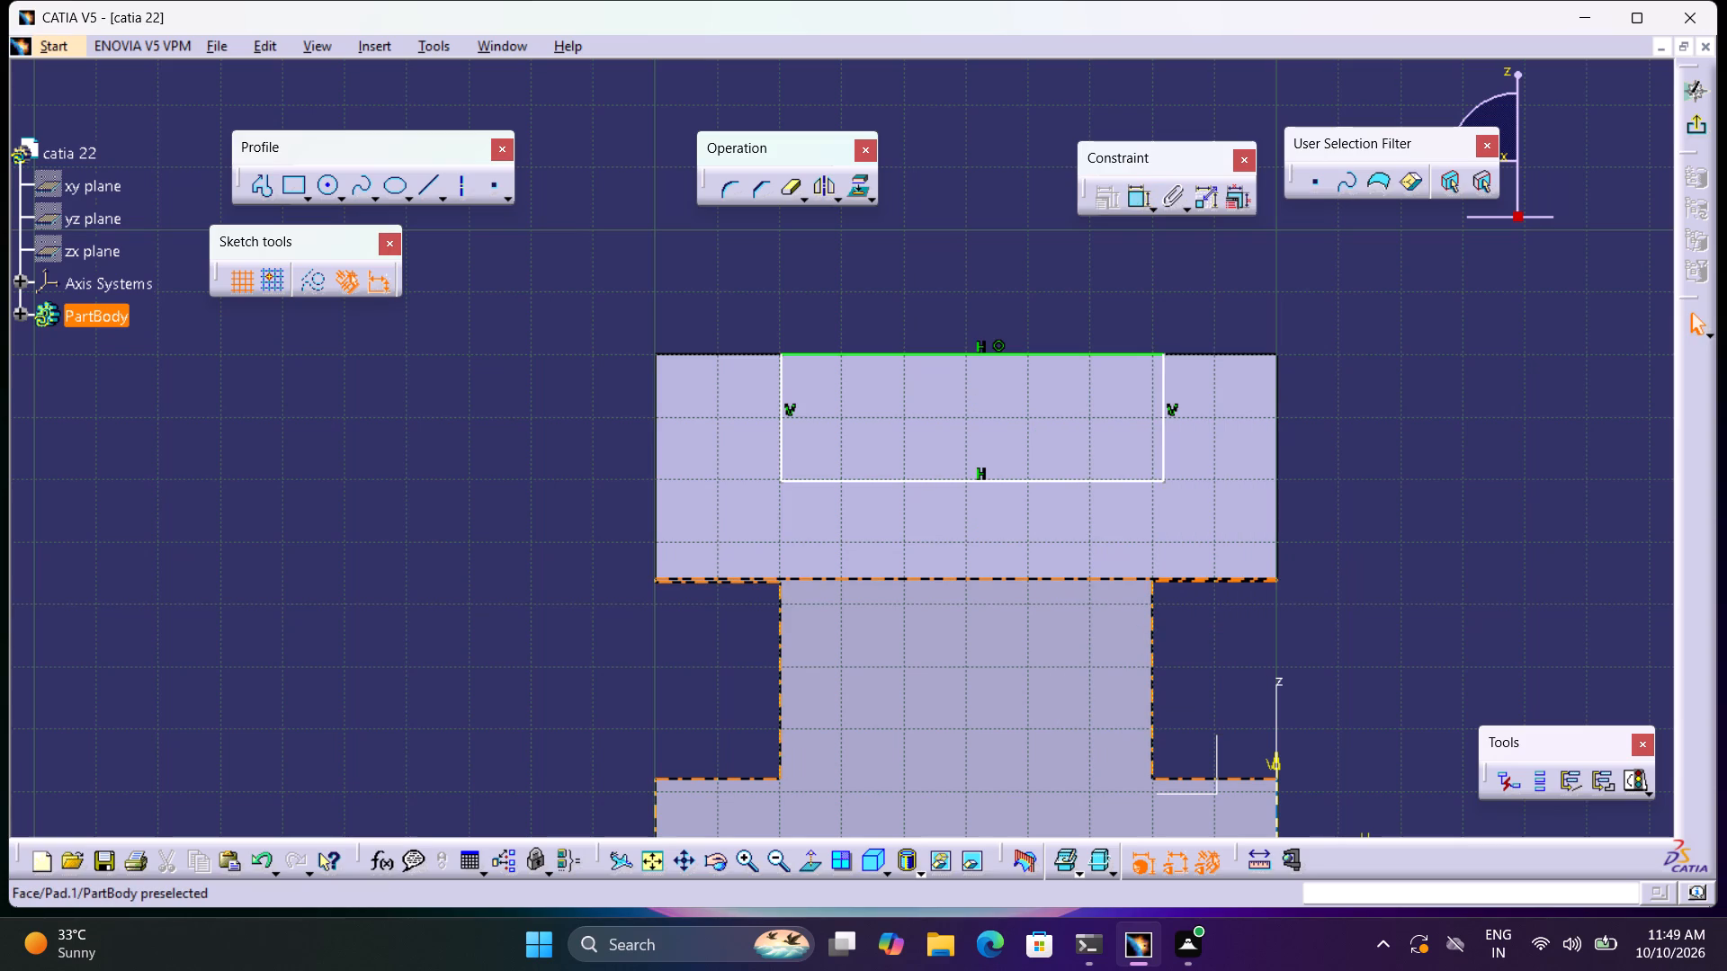
# Dimension the rectangle's top line and set its length to 50 mm.
pyautogui.click(1135, 196)
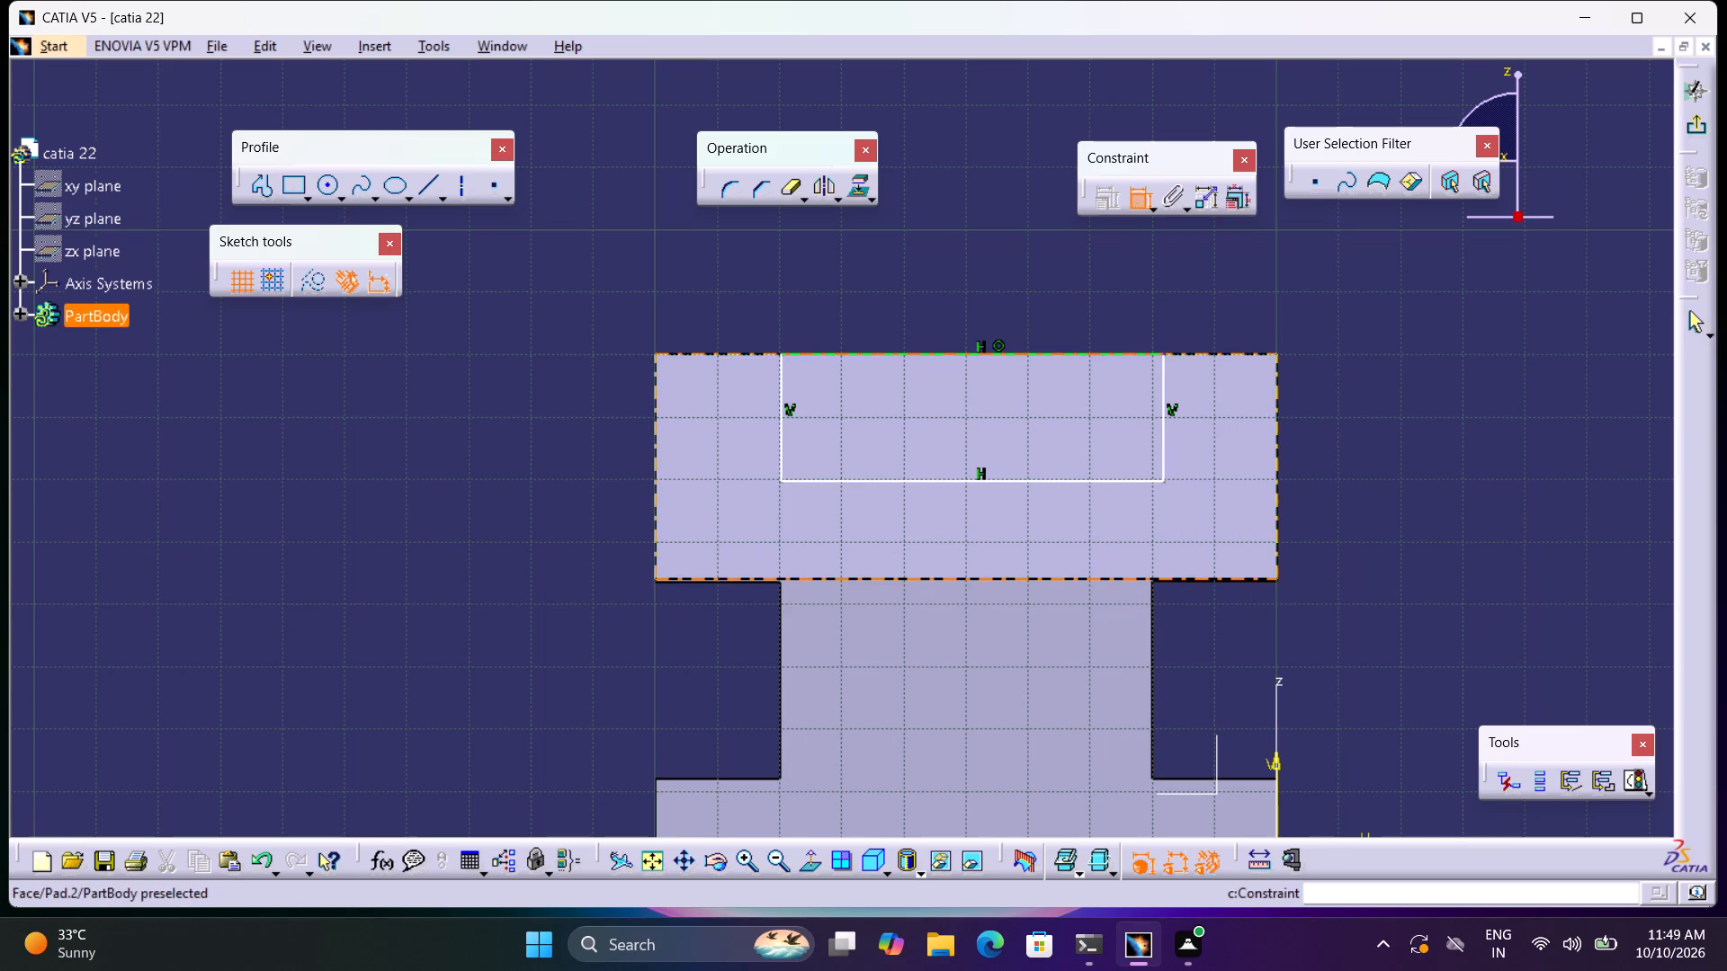
pyautogui.click(1061, 352)
pyautogui.tripleClick(1028, 316)
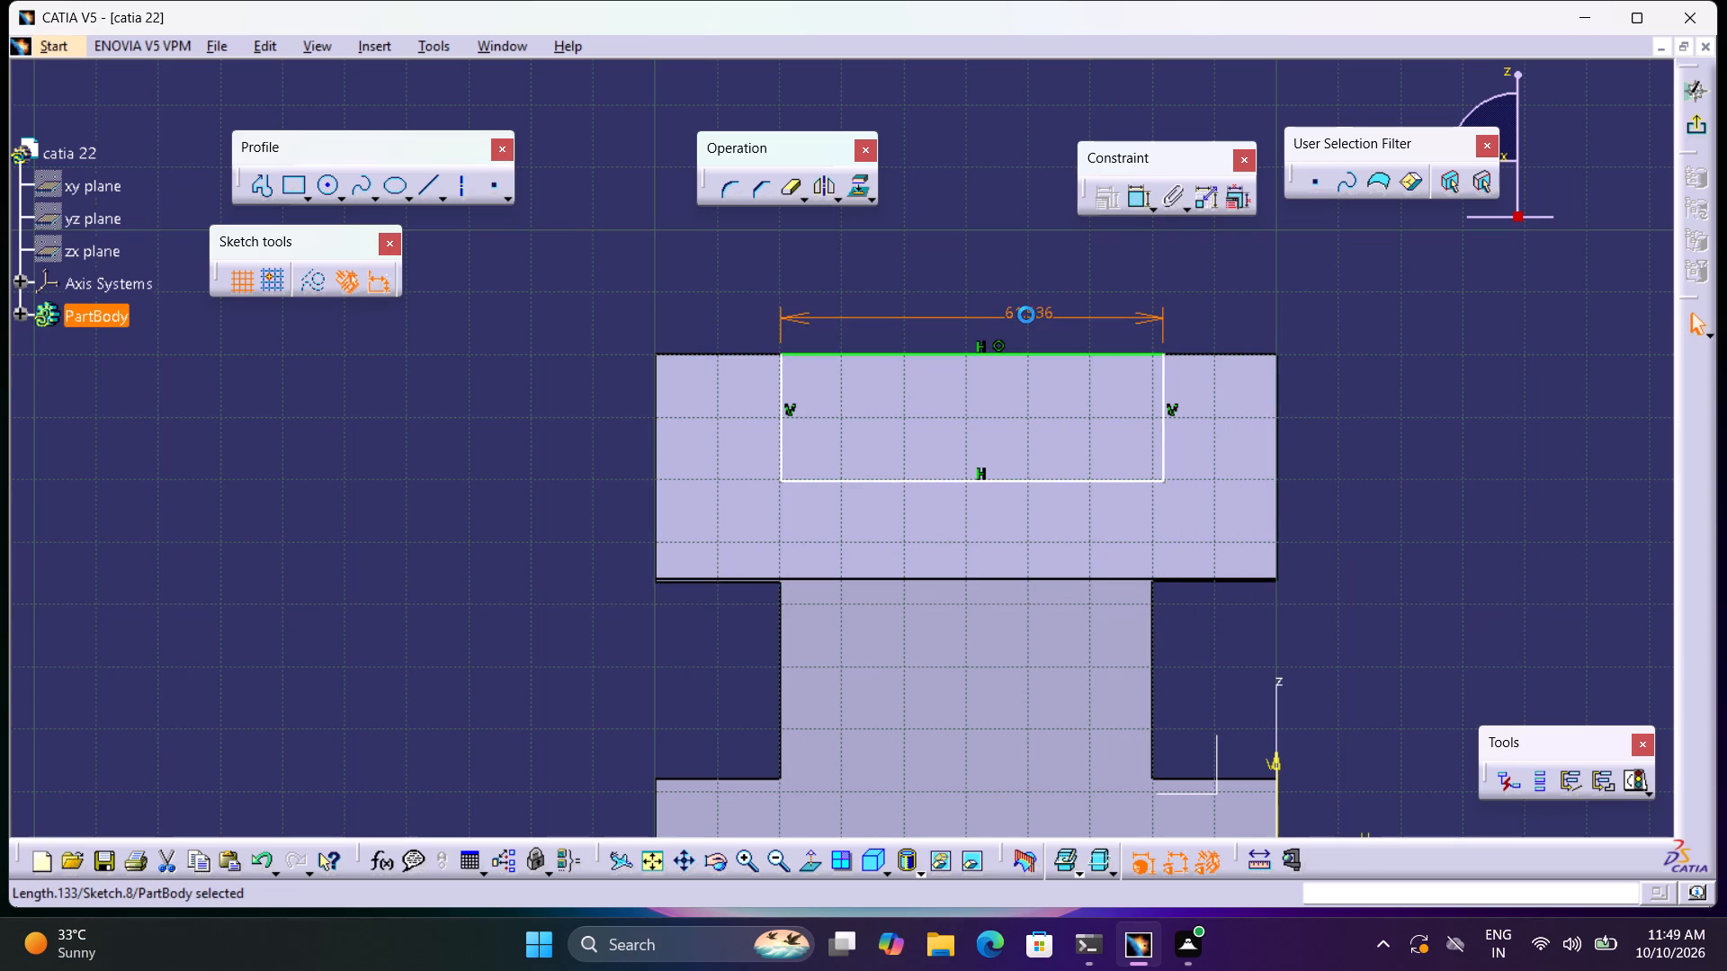
pyautogui.doubleClick(1027, 315)
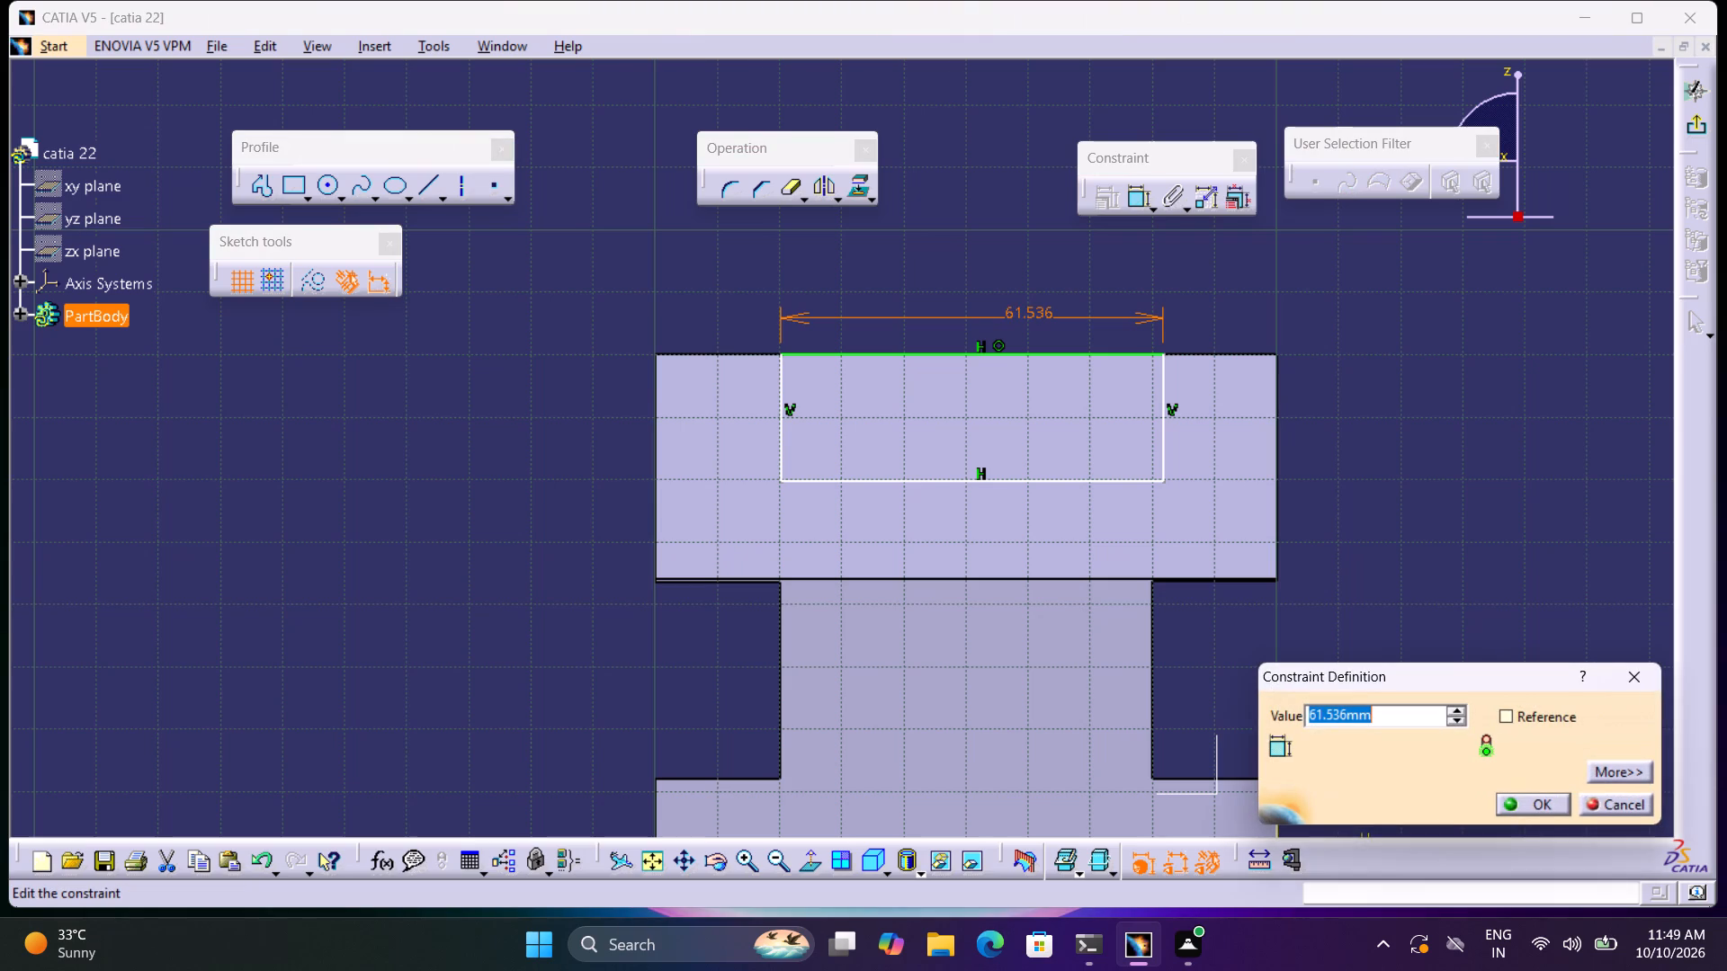
pyautogui.press('5')
pyautogui.press('0')
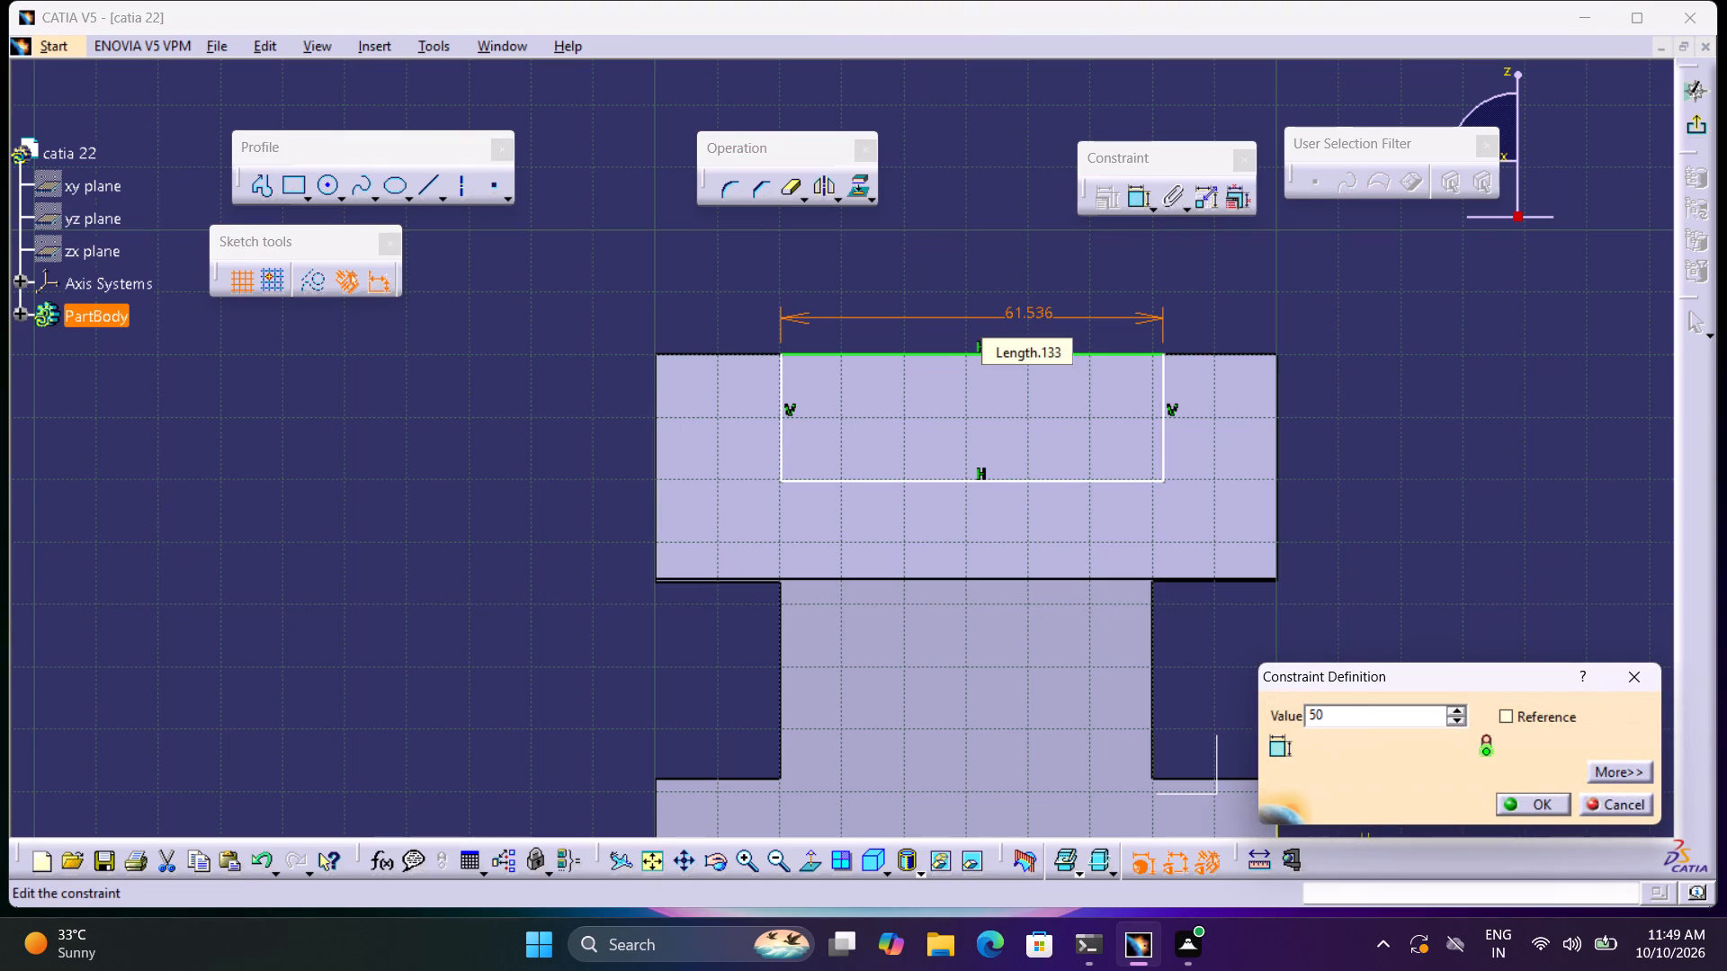
pyautogui.press('Return')
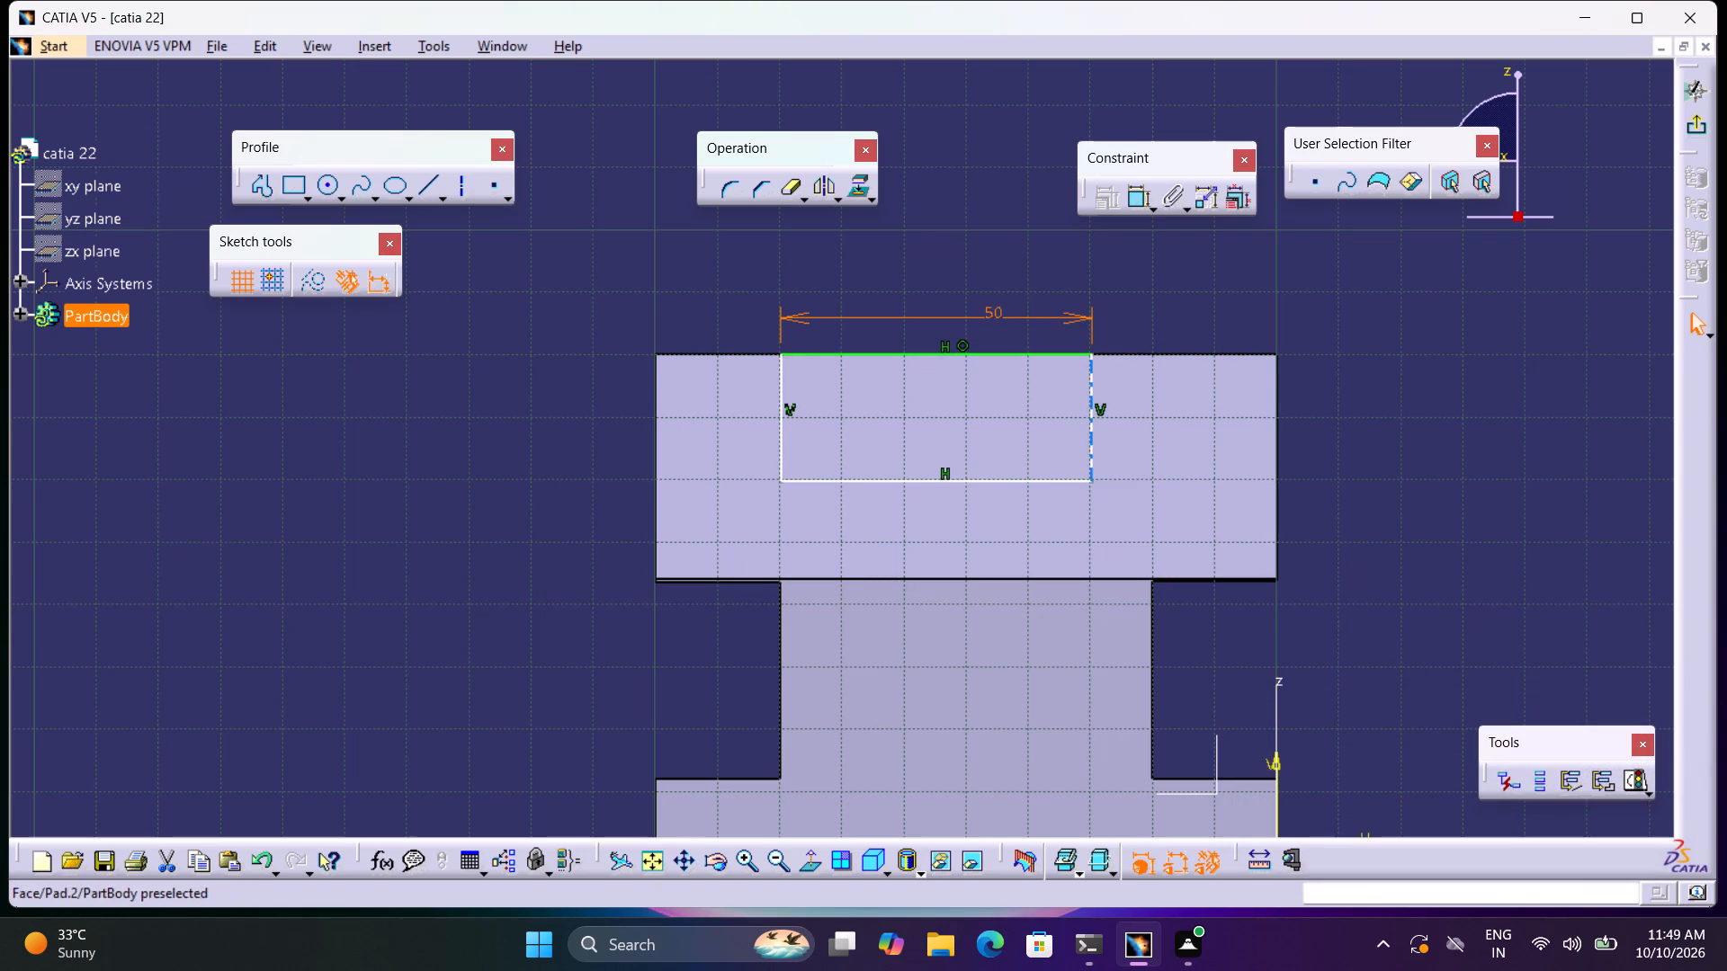
# Dimension the rectangle's right-hand vertical line and set the height to 20 mm.
pyautogui.doubleClick(1137, 194)
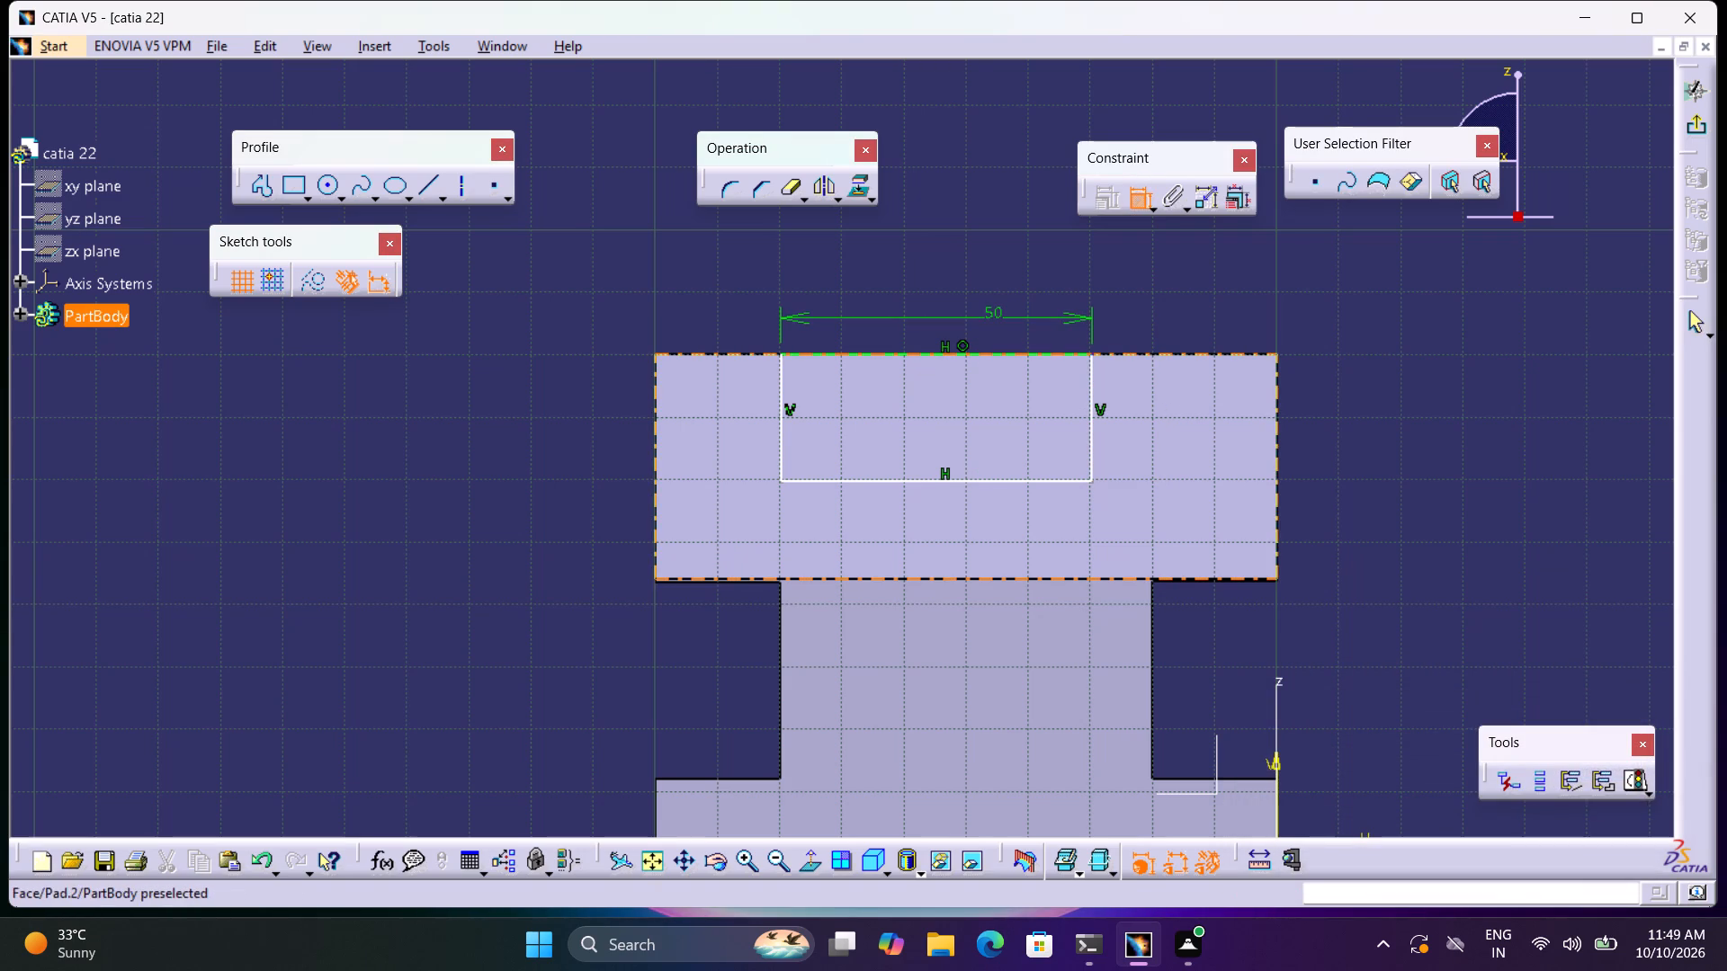
pyautogui.click(1093, 386)
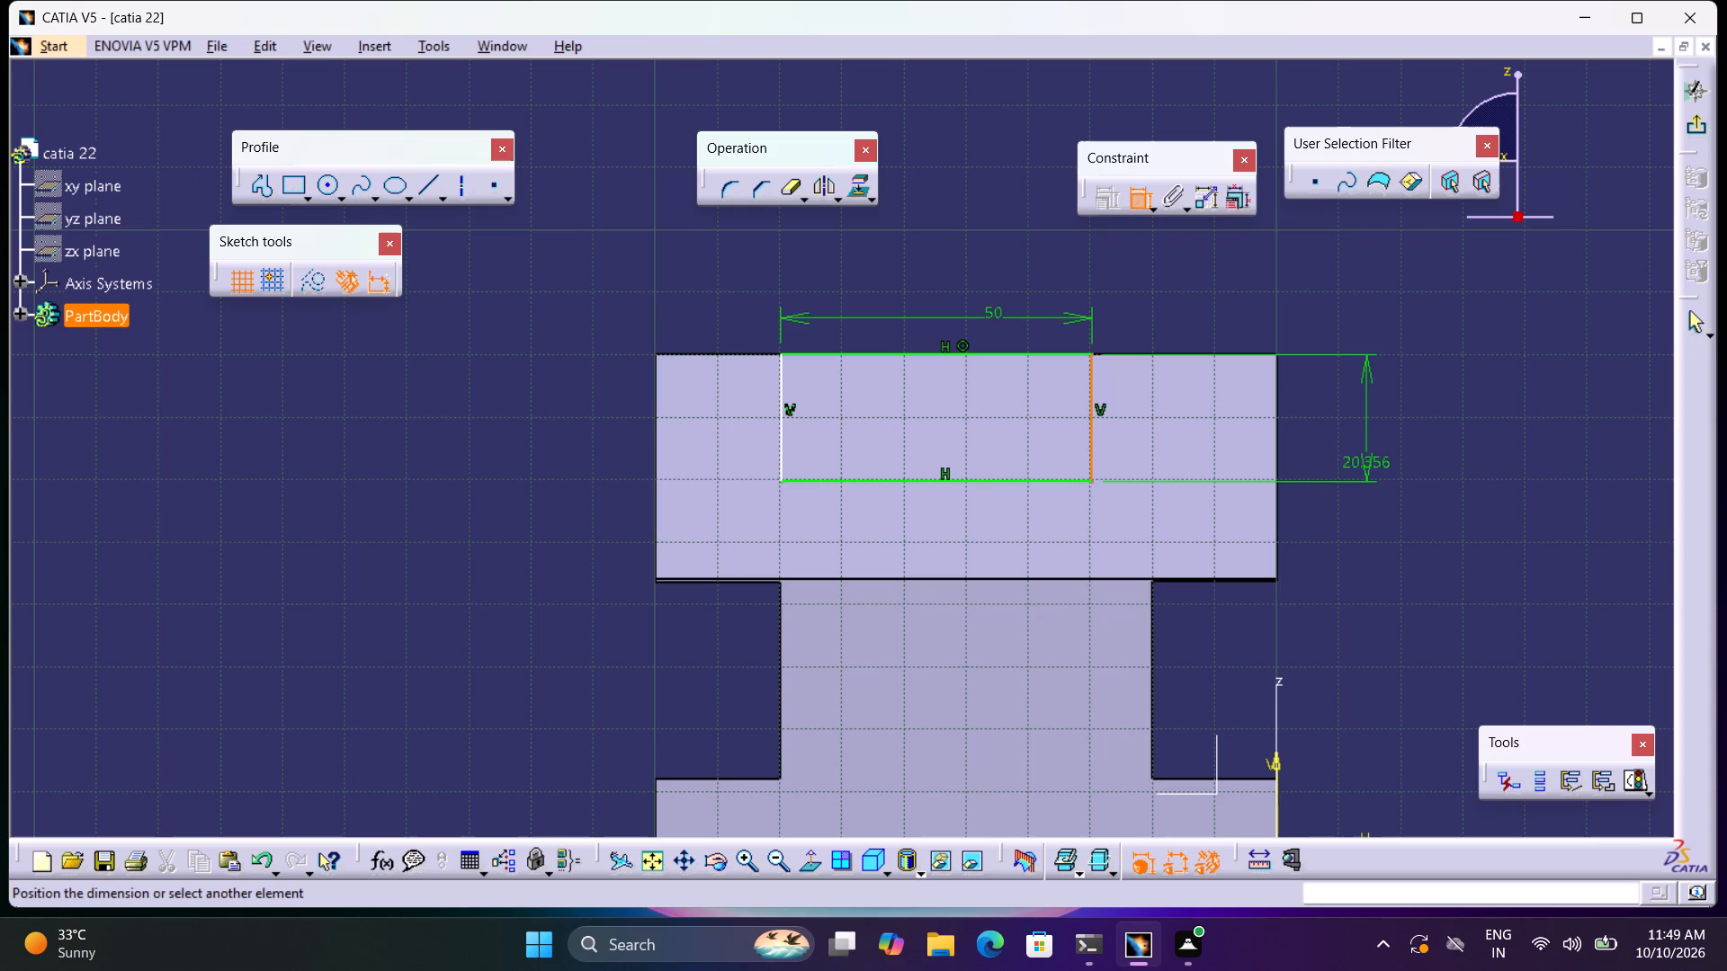
pyautogui.click(1367, 468)
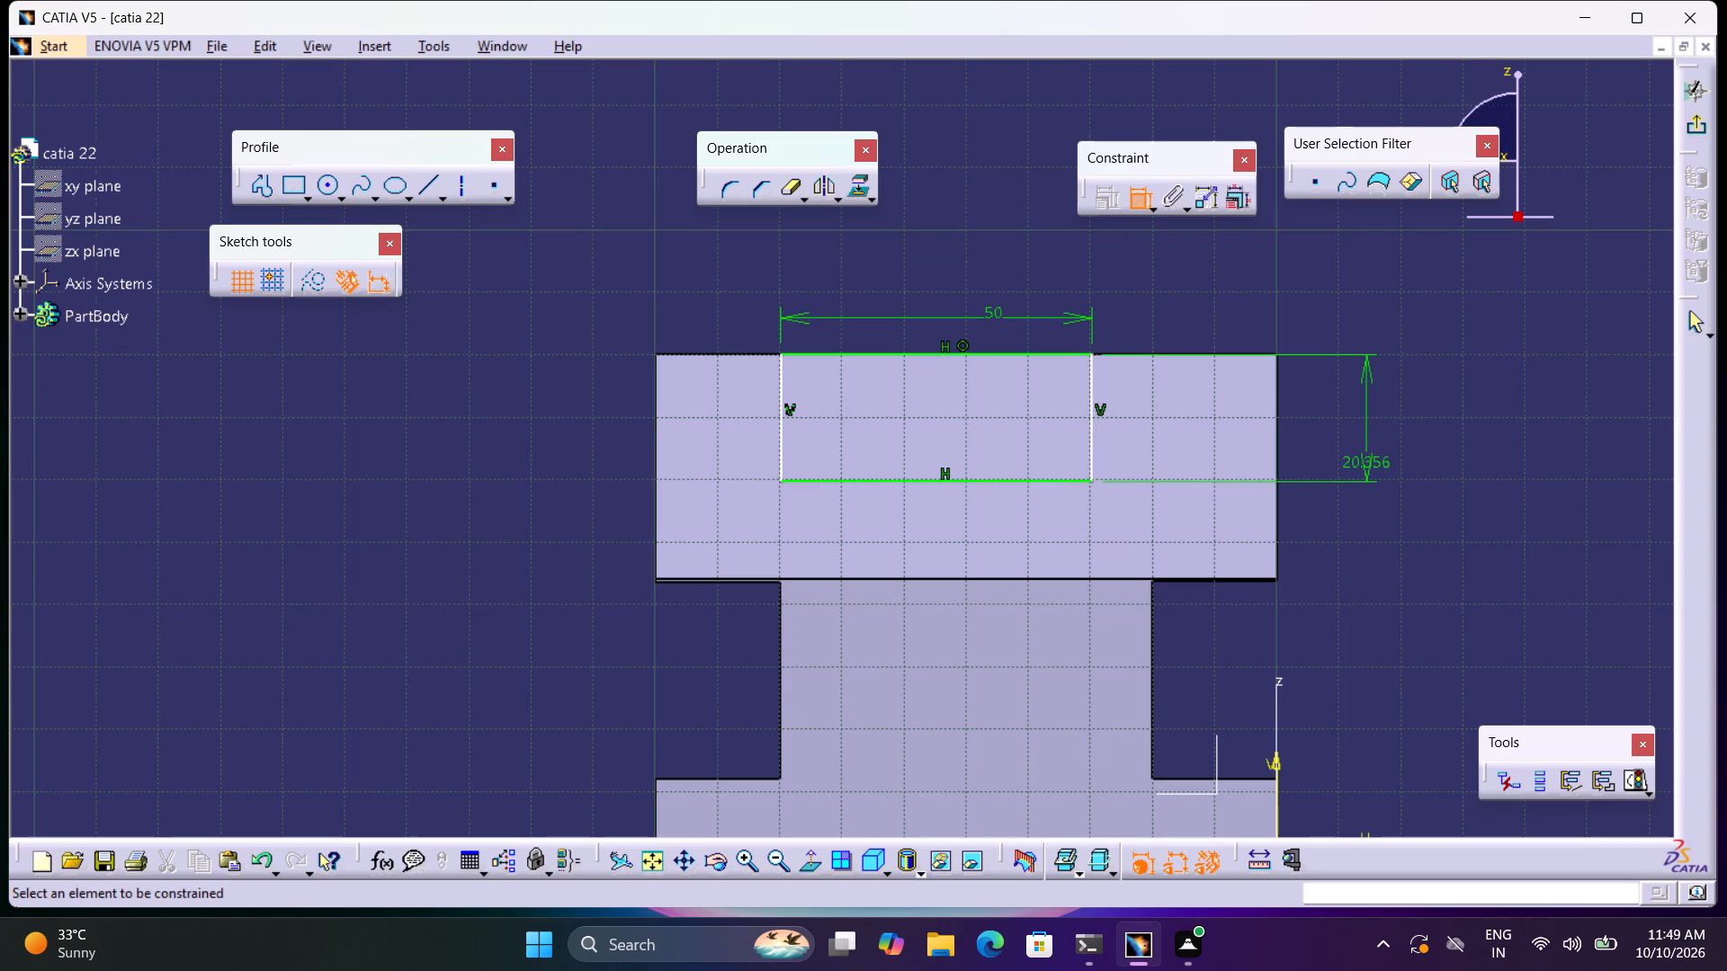
pyautogui.doubleClick(1362, 462)
pyautogui.press('2')
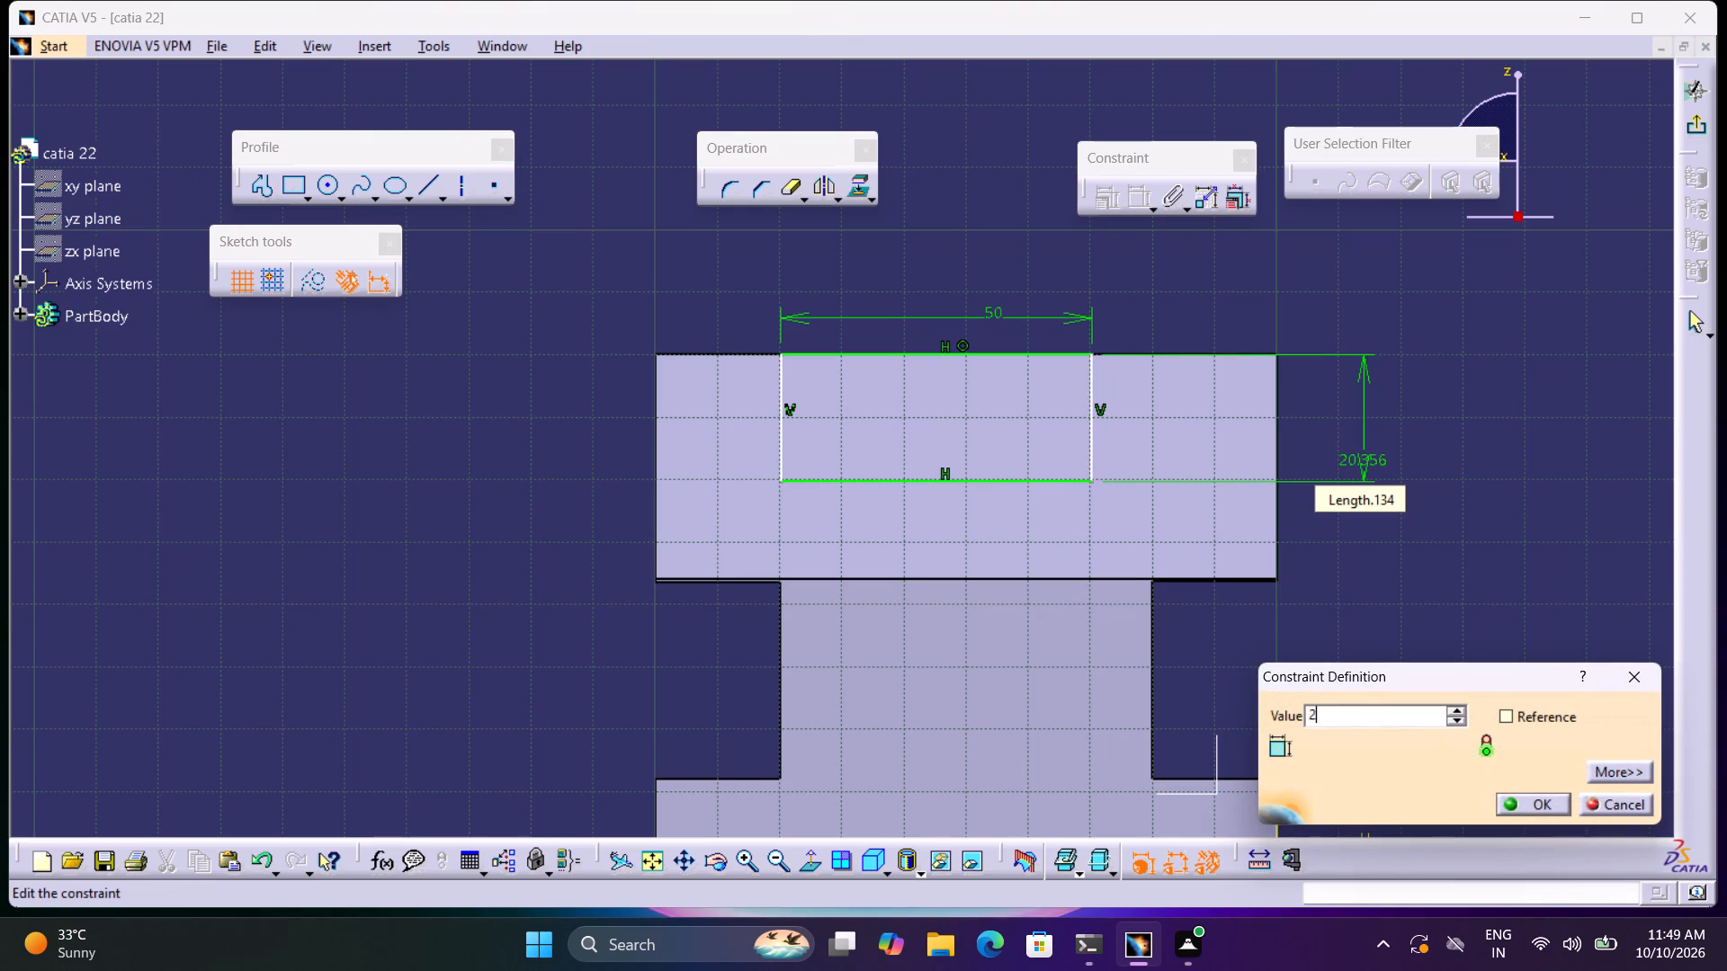
pyautogui.press('0')
pyautogui.press('Return')
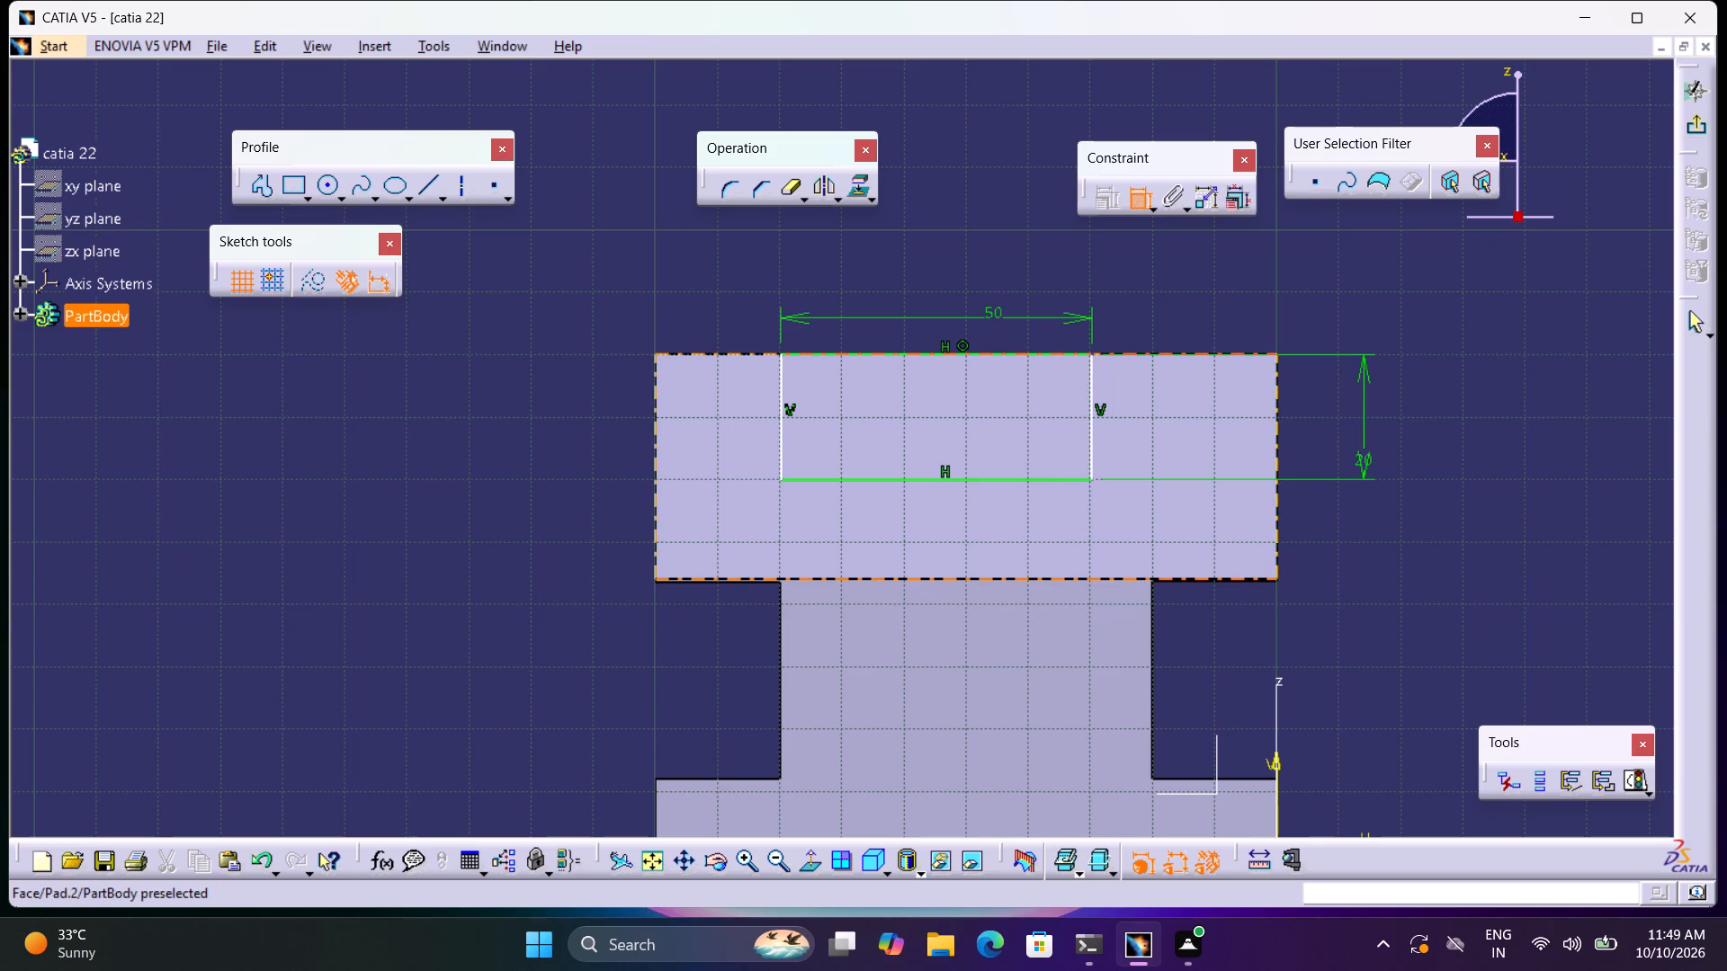
# Check the overall height between the upper block's top edge and the body's base with a trial dimension.
pyautogui.moveTo(1205, 573); pyautogui.dragTo(1203, 491, button='middle')
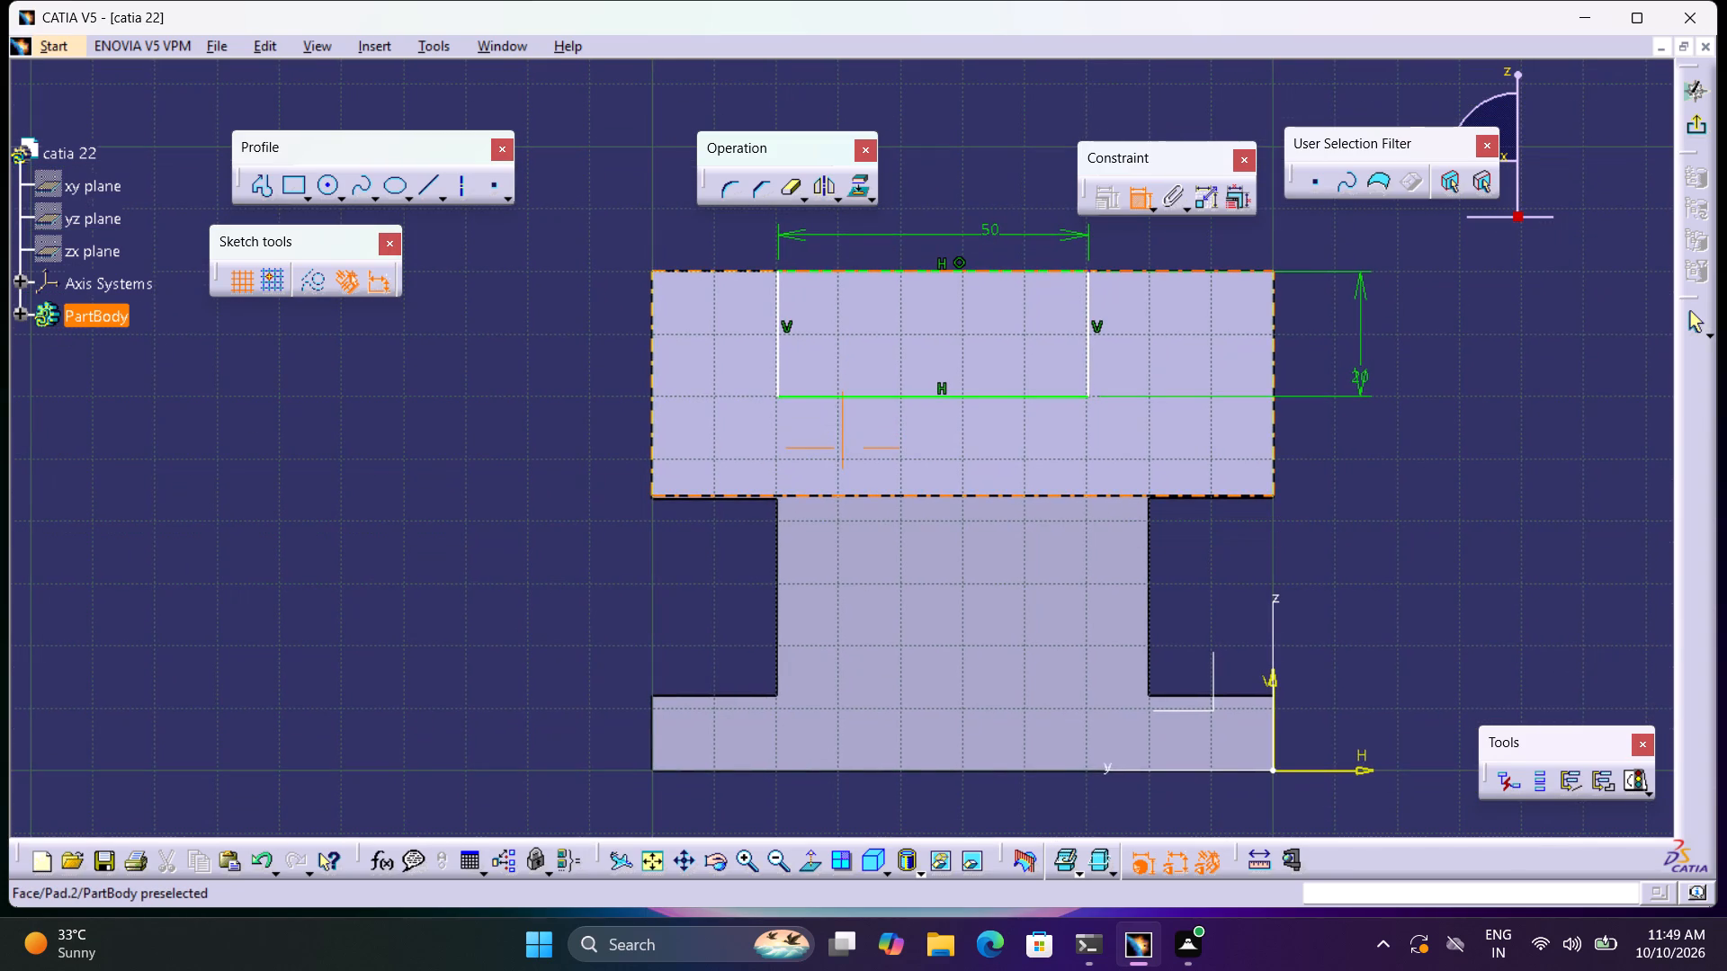
pyautogui.click(1262, 864)
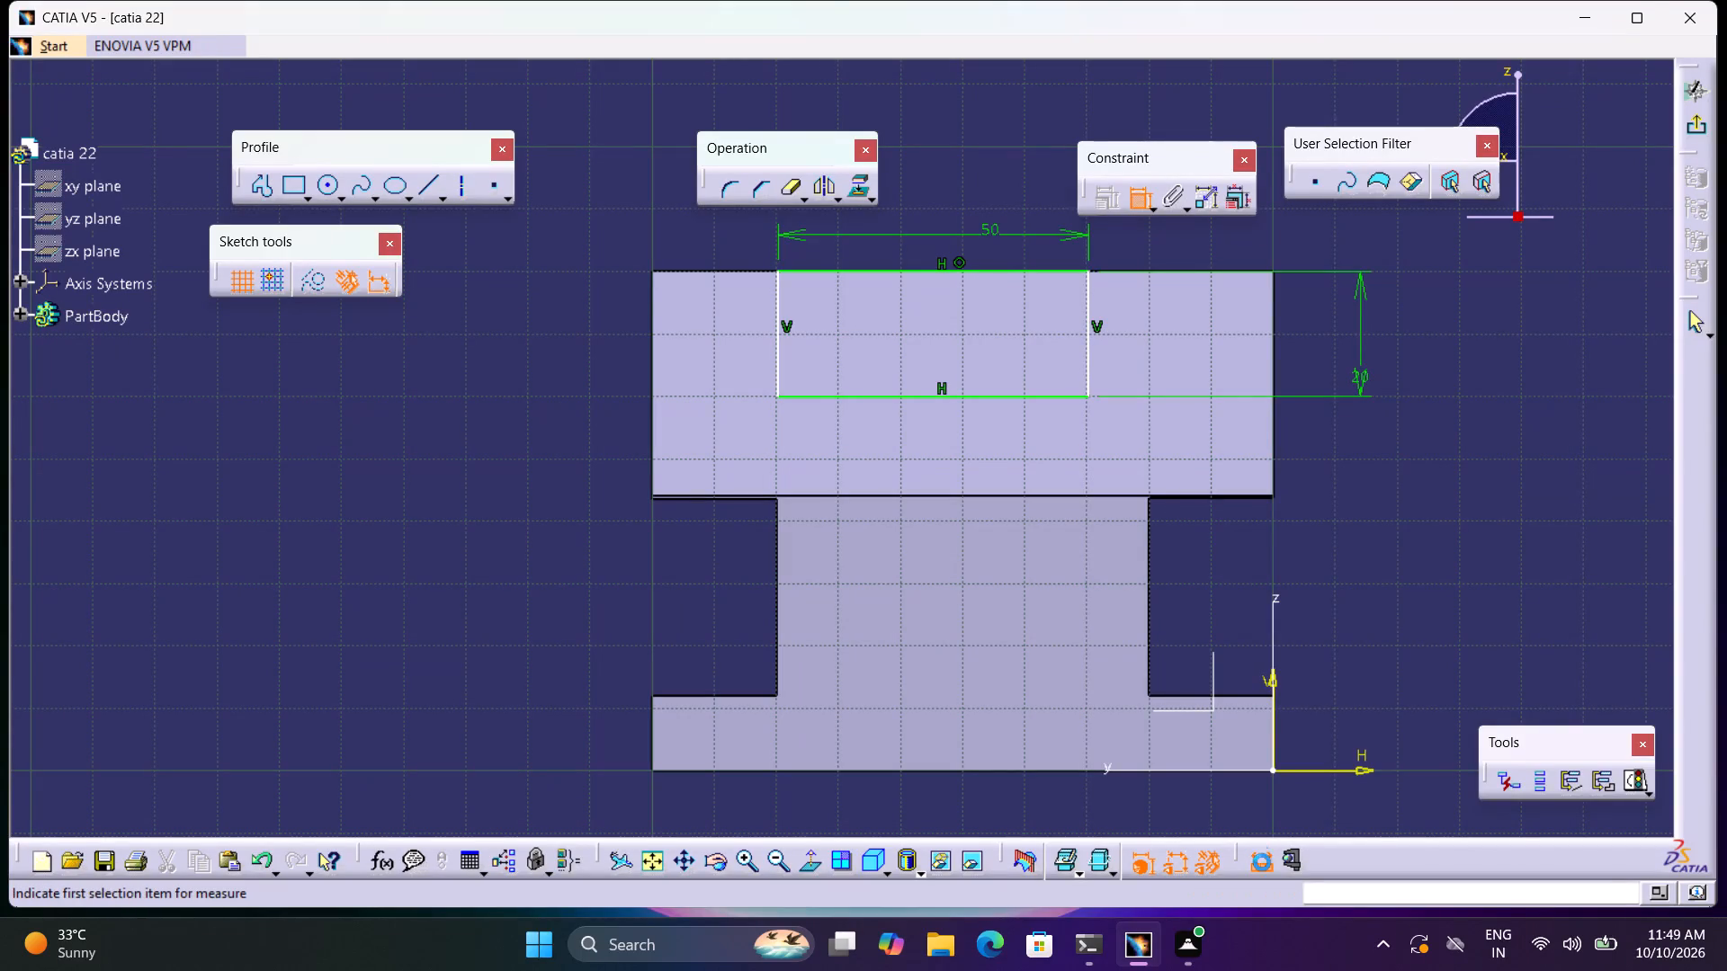
pyautogui.click(1603, 803)
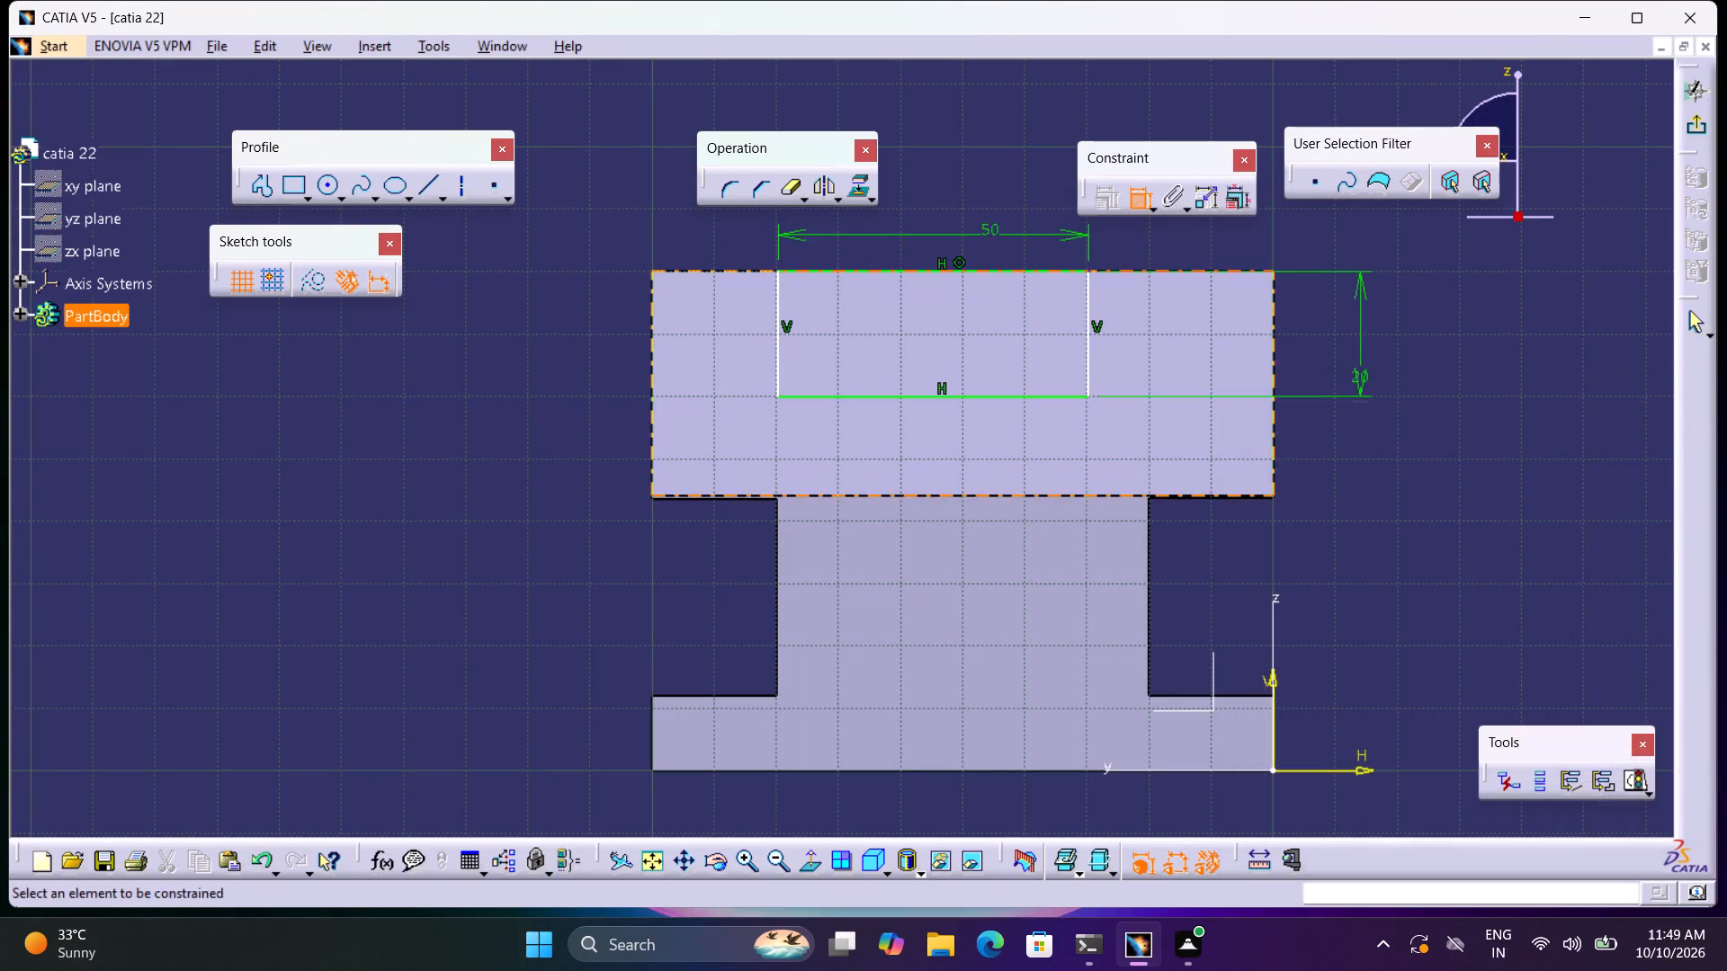
pyautogui.click(1151, 272)
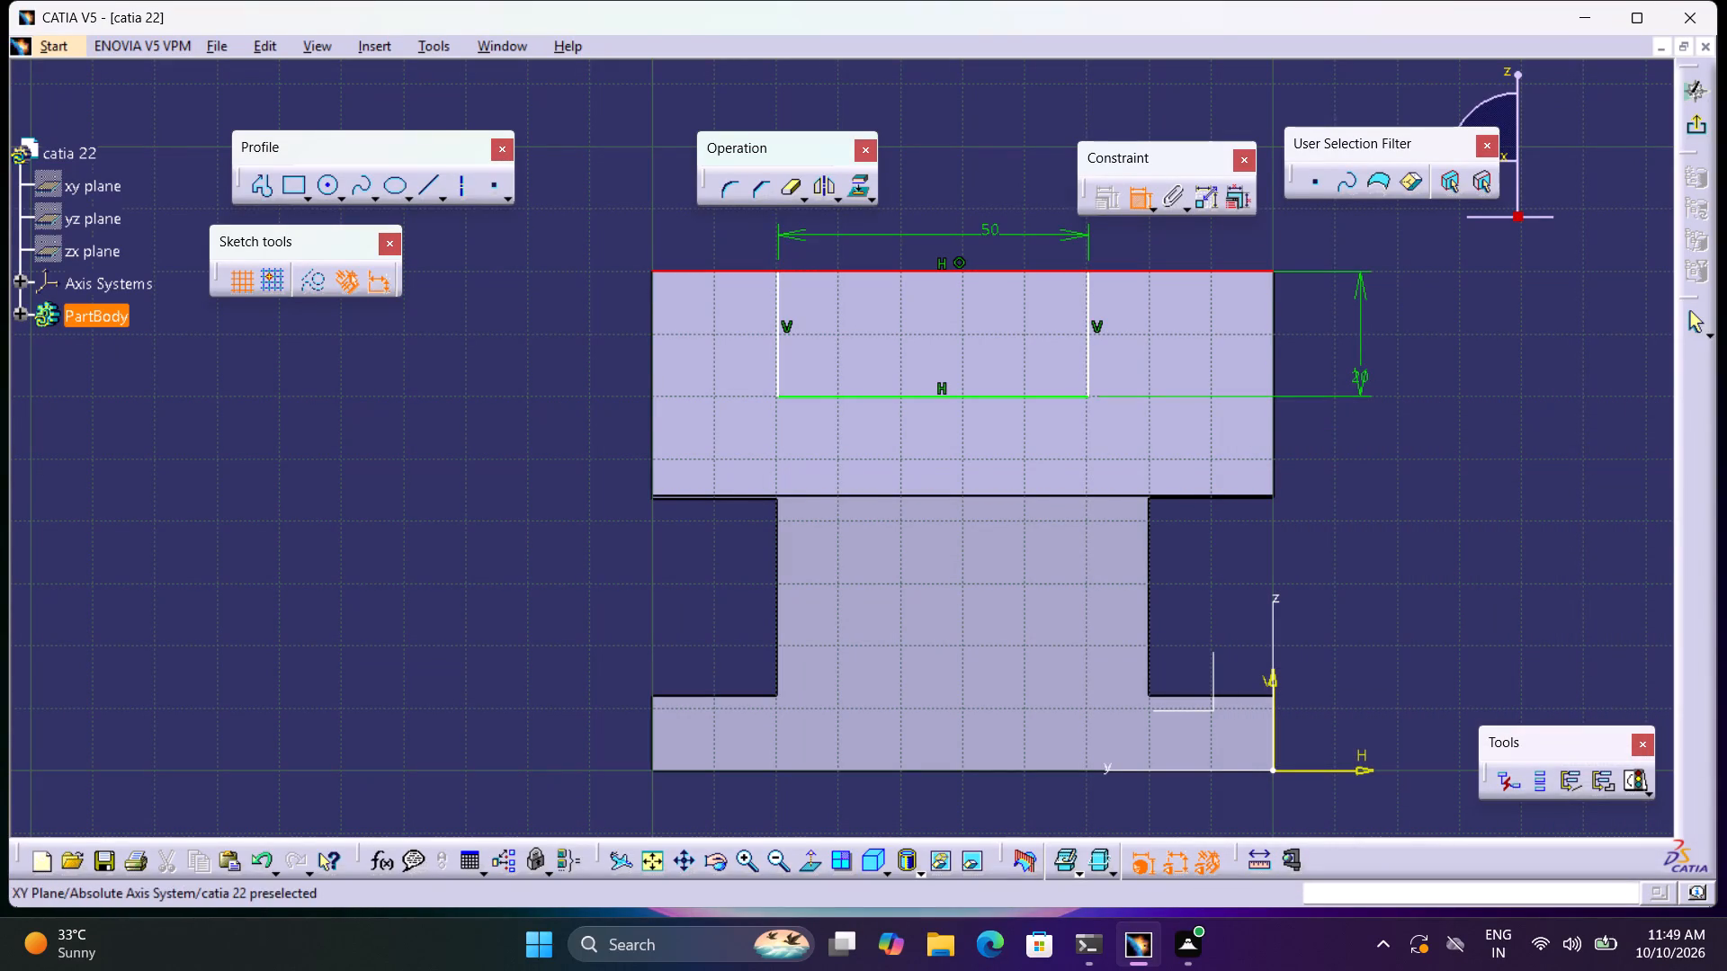
pyautogui.click(1204, 774)
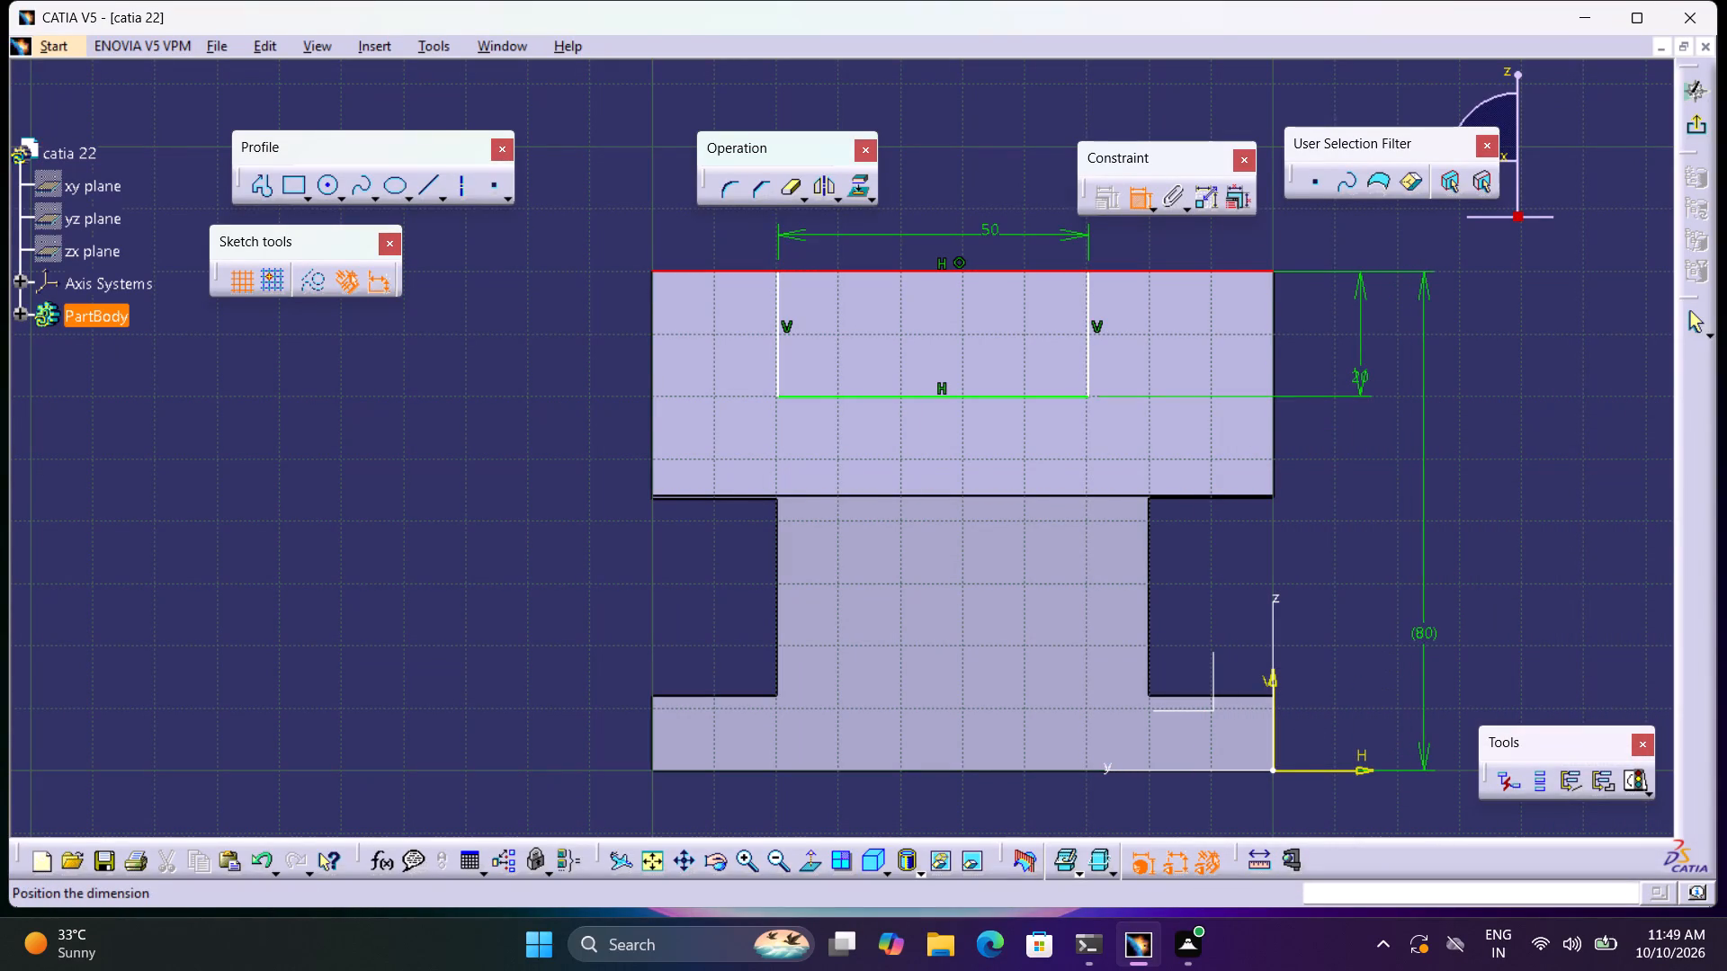
pyautogui.click(1132, 206)
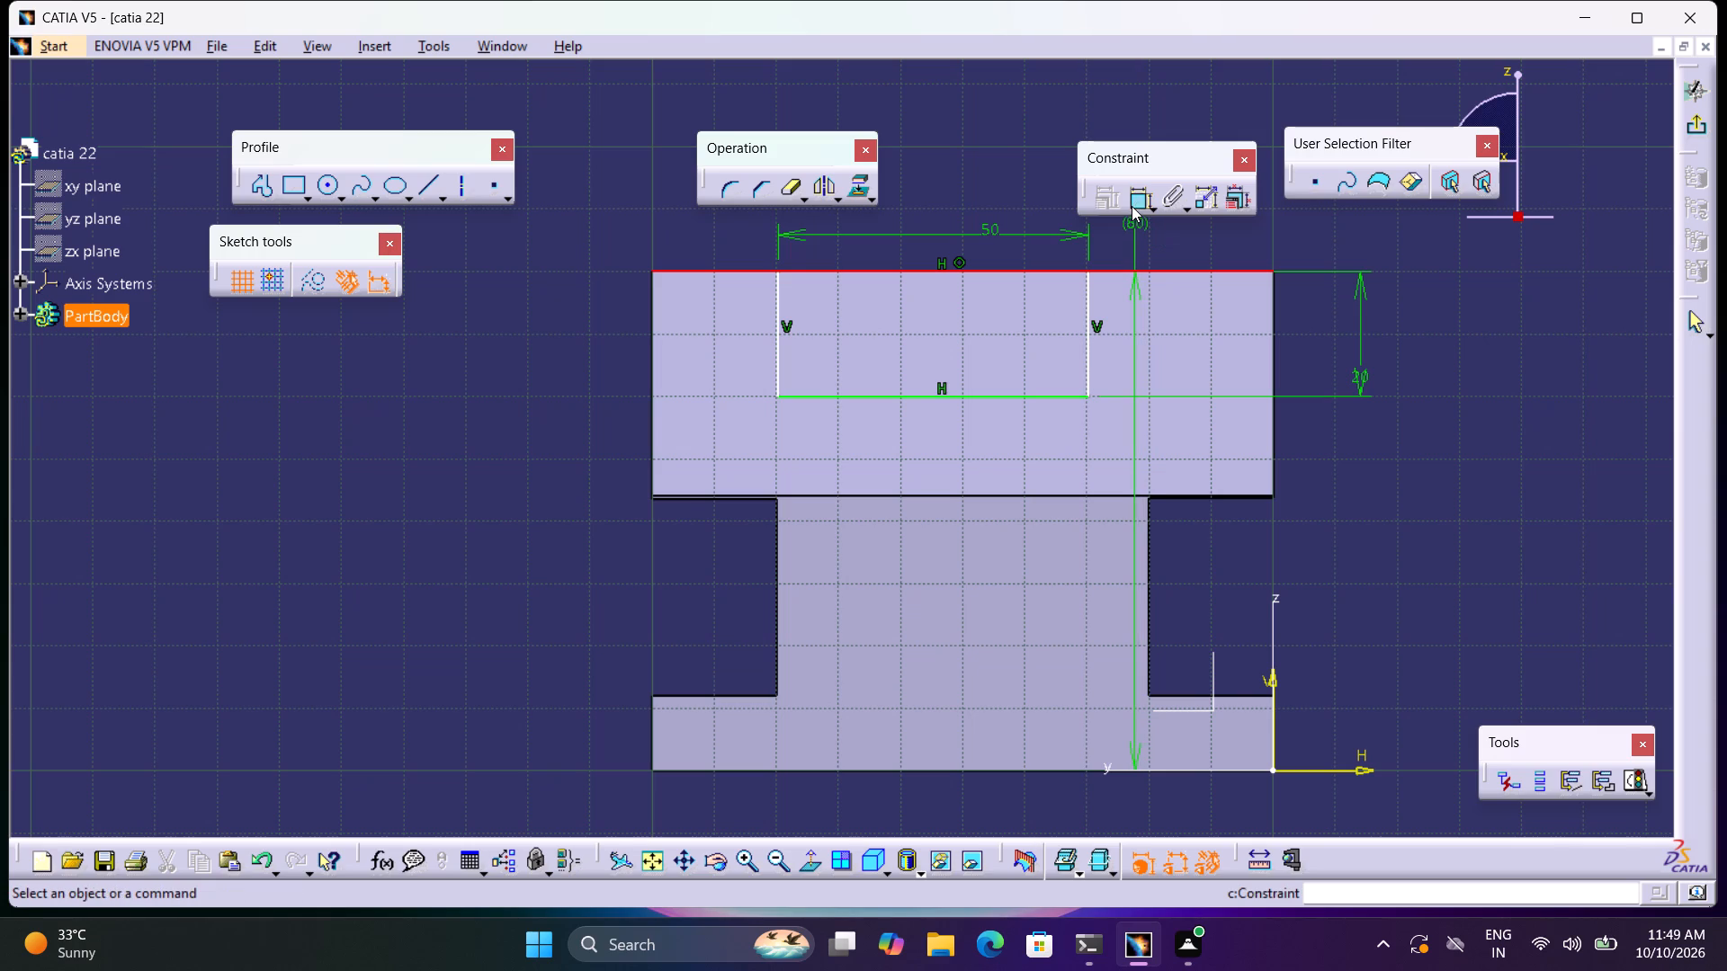
# Check the upper block's full width between its two vertical side edges with a trial dimension.
pyautogui.click(1132, 206)
pyautogui.click(650, 315)
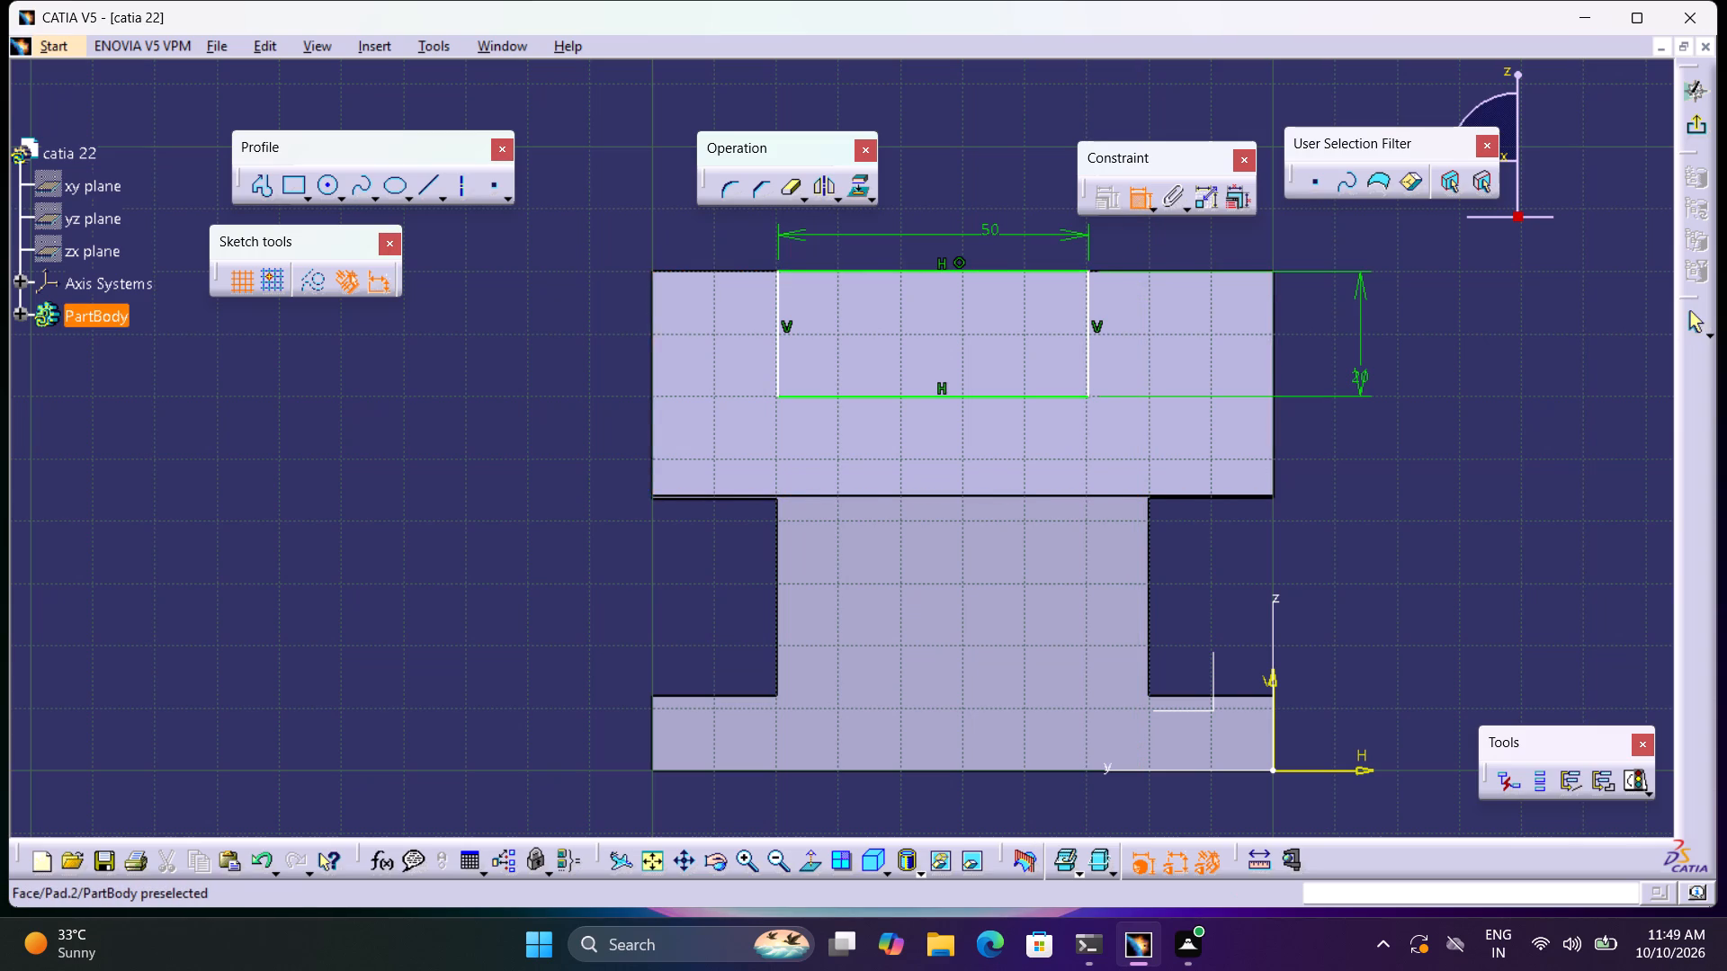
pyautogui.click(1271, 332)
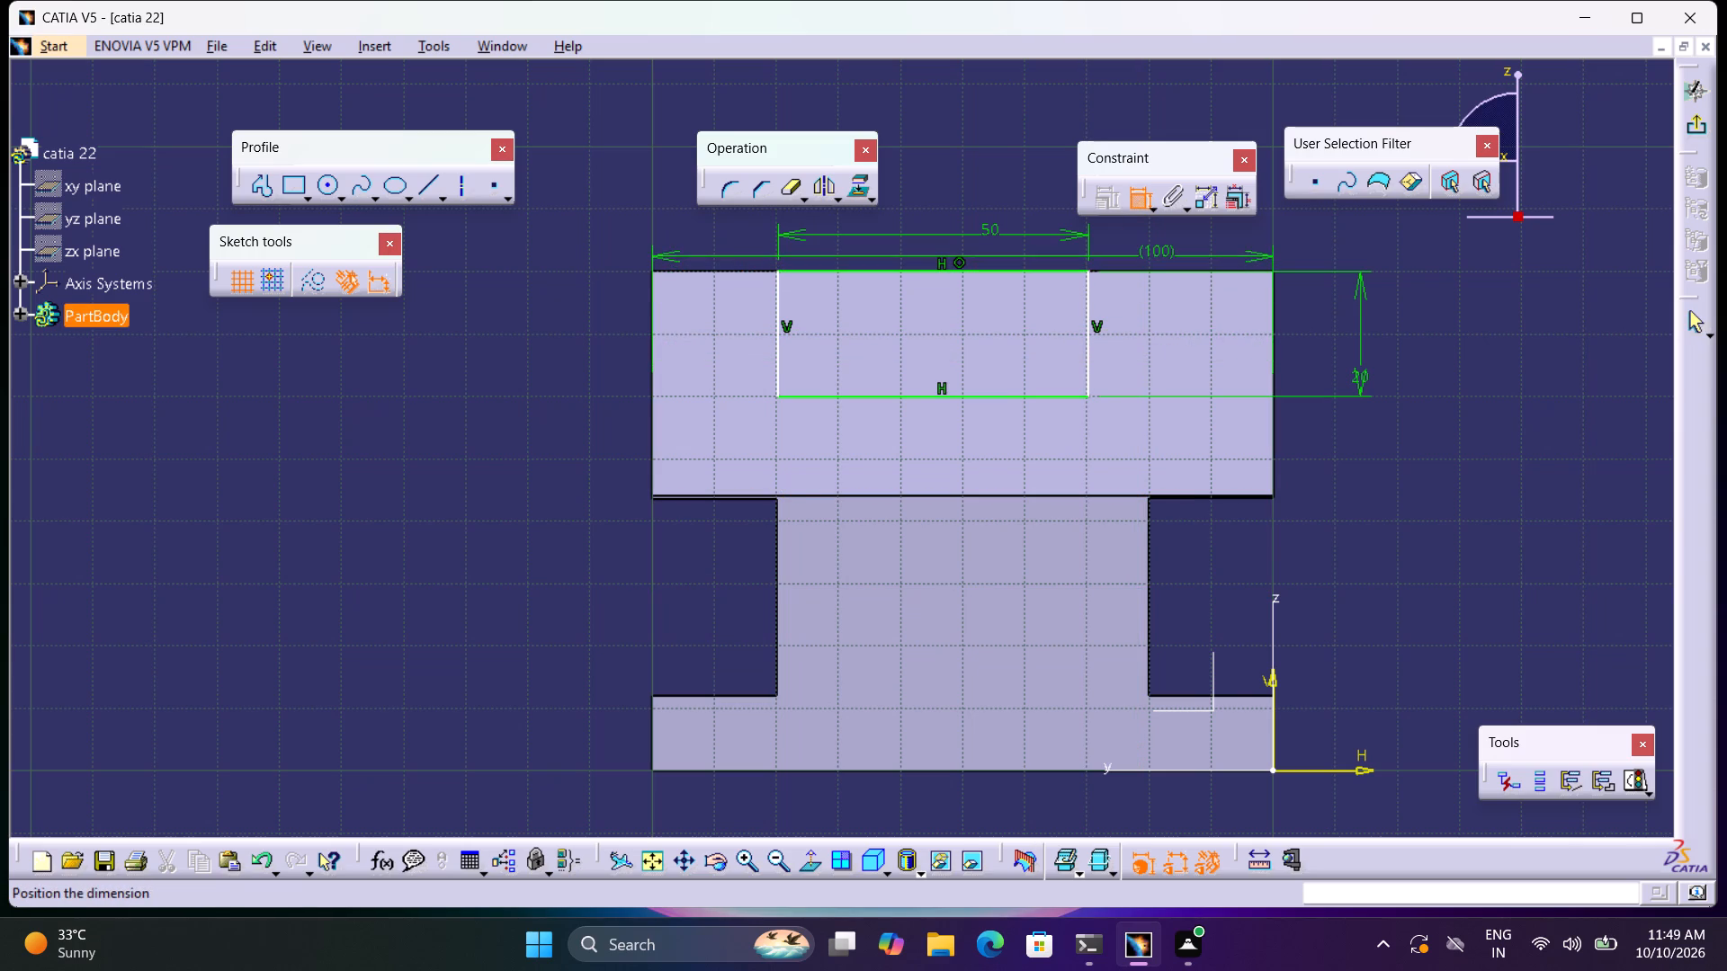
pyautogui.click(1138, 201)
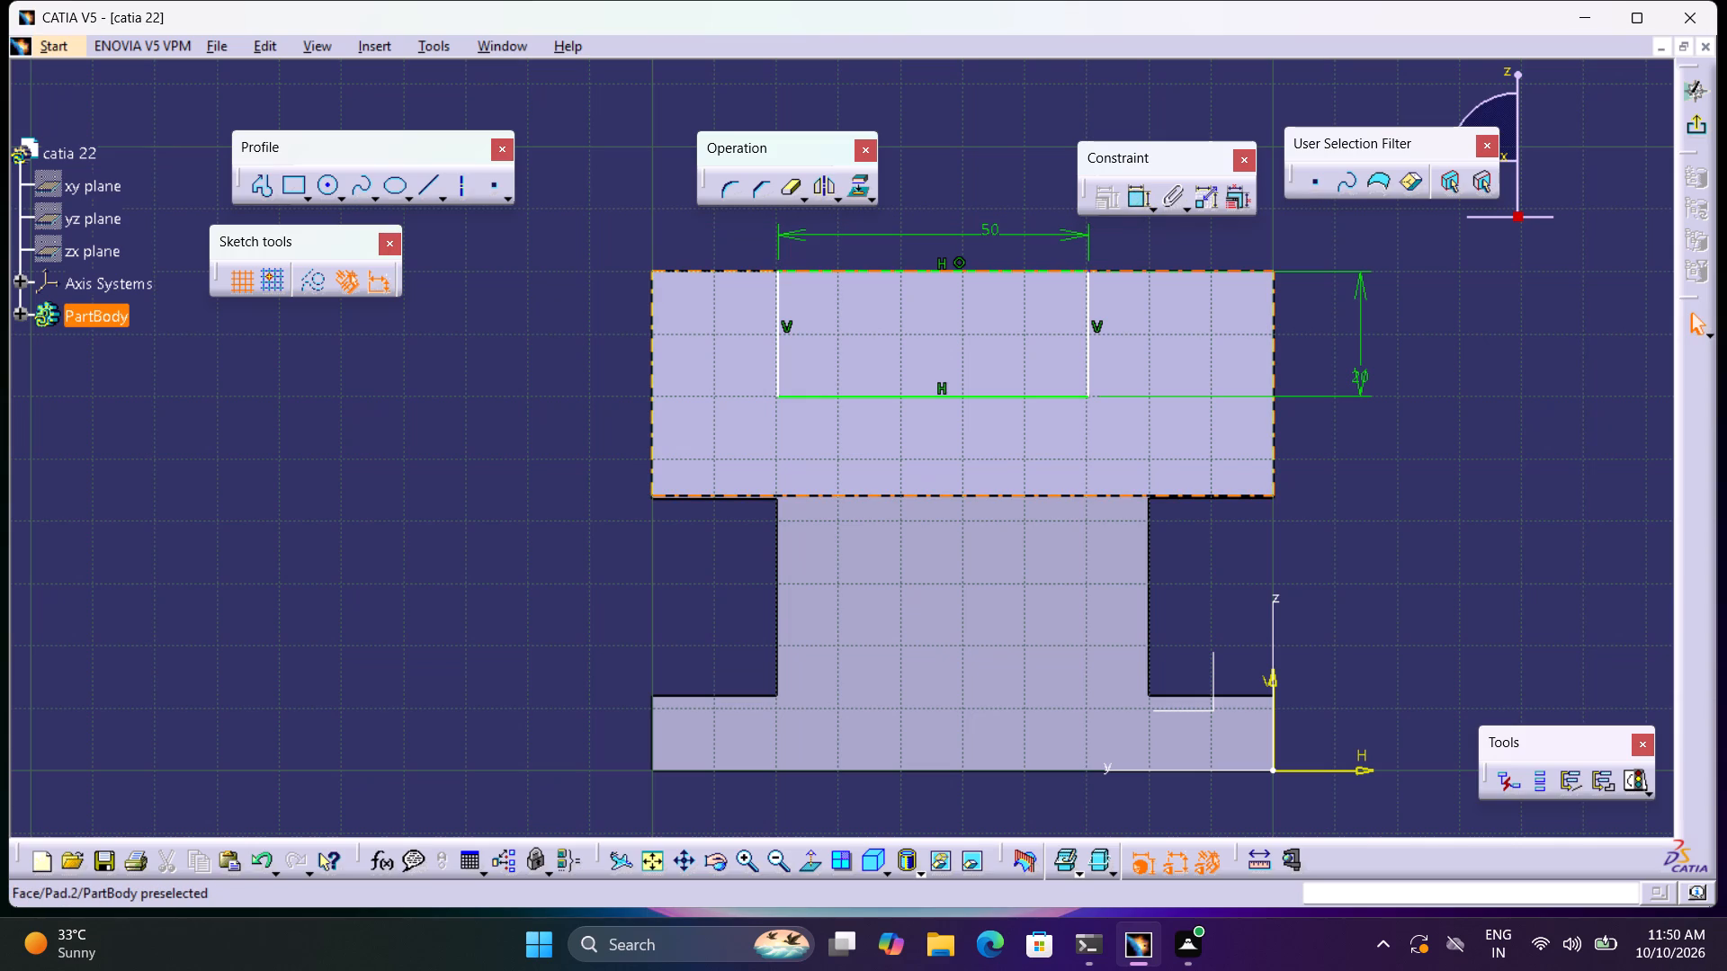
# Dimension the distance from the rectangle's right-hand vertical line to the upper block's right-hand edge.
pyautogui.click(1136, 206)
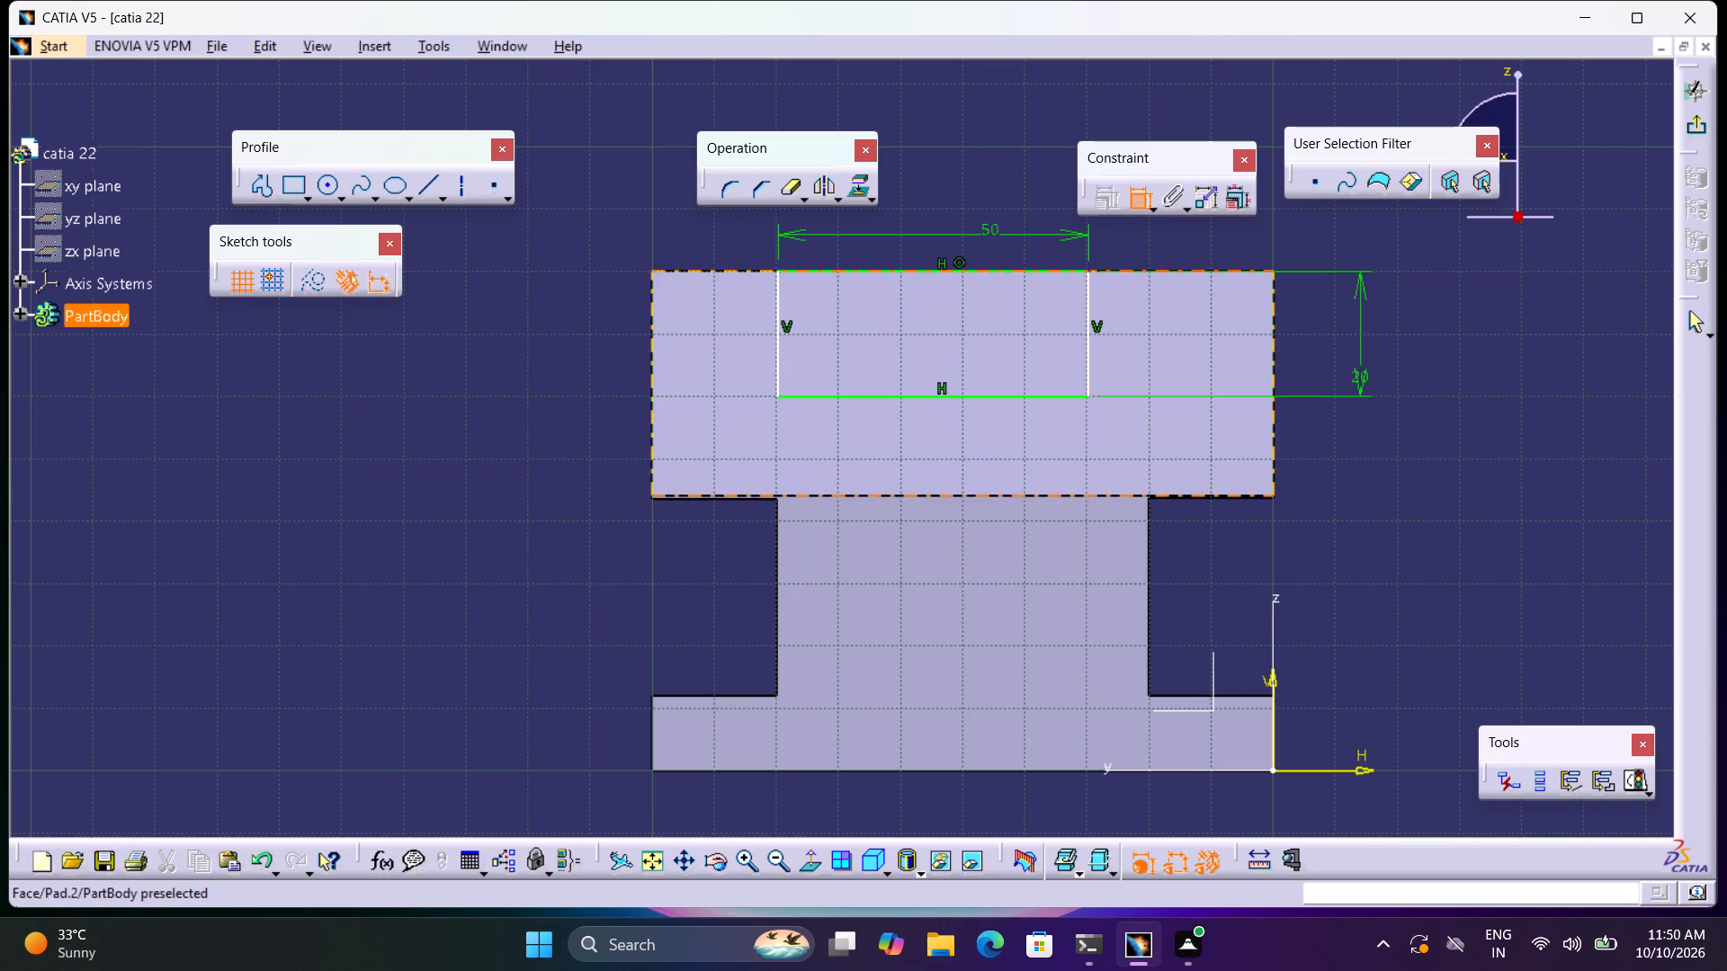
pyautogui.click(1085, 285)
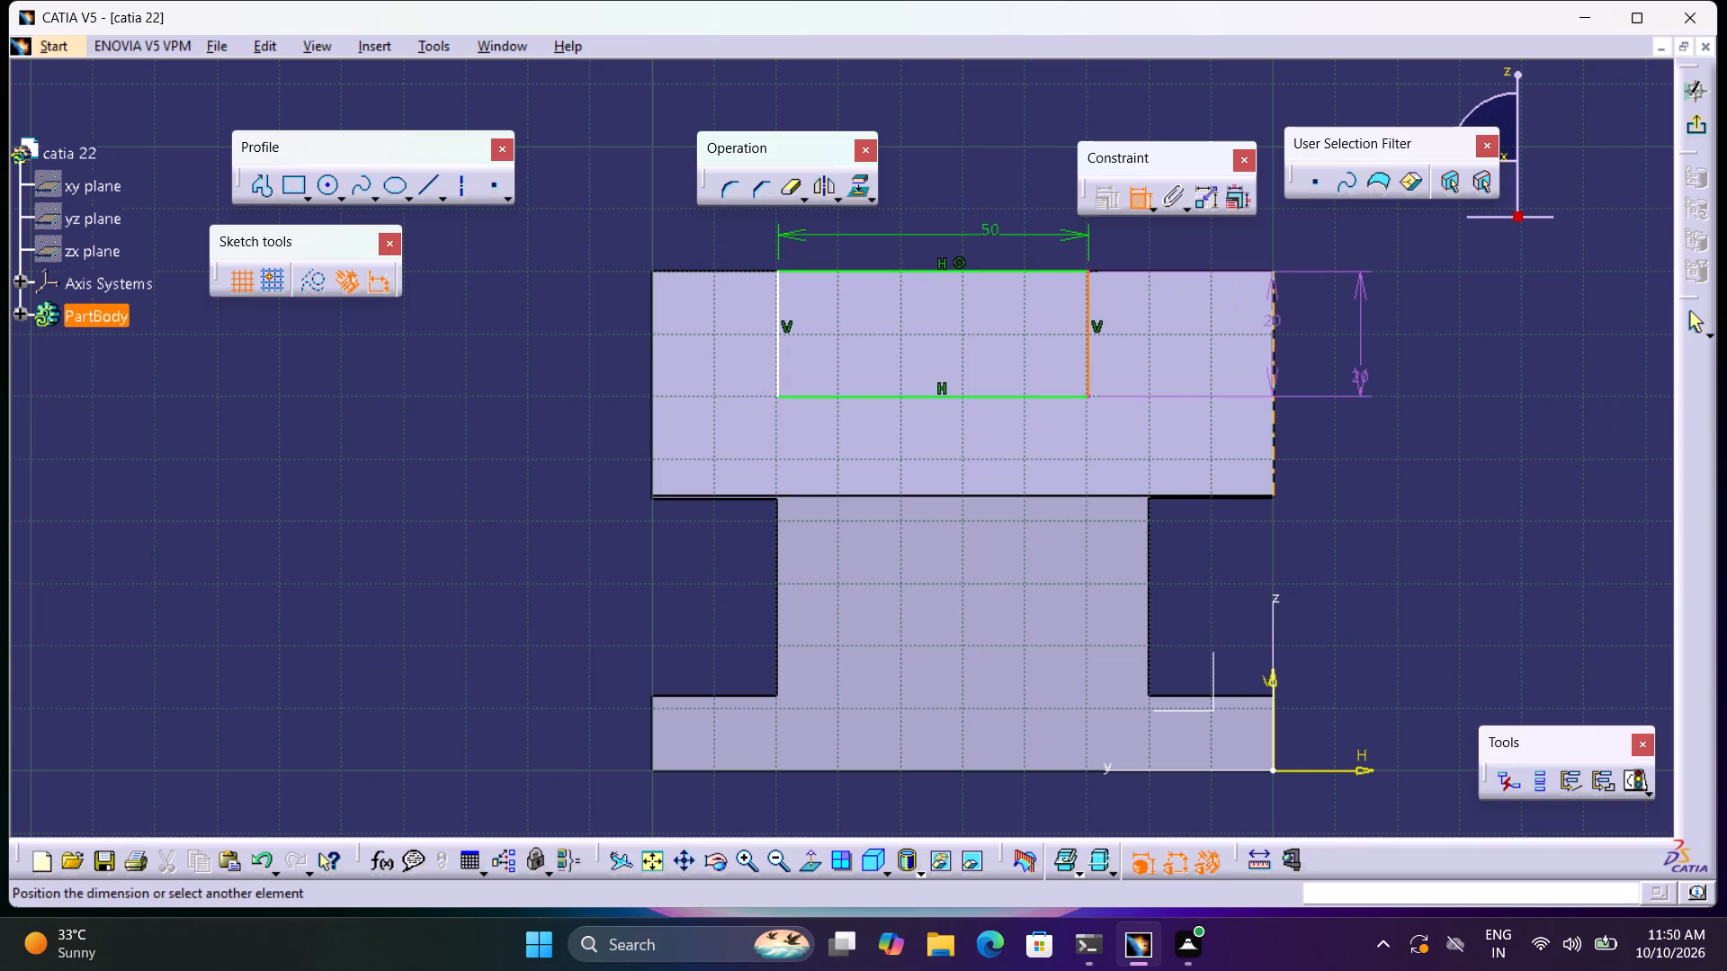
pyautogui.click(1272, 326)
pyautogui.click(1209, 249)
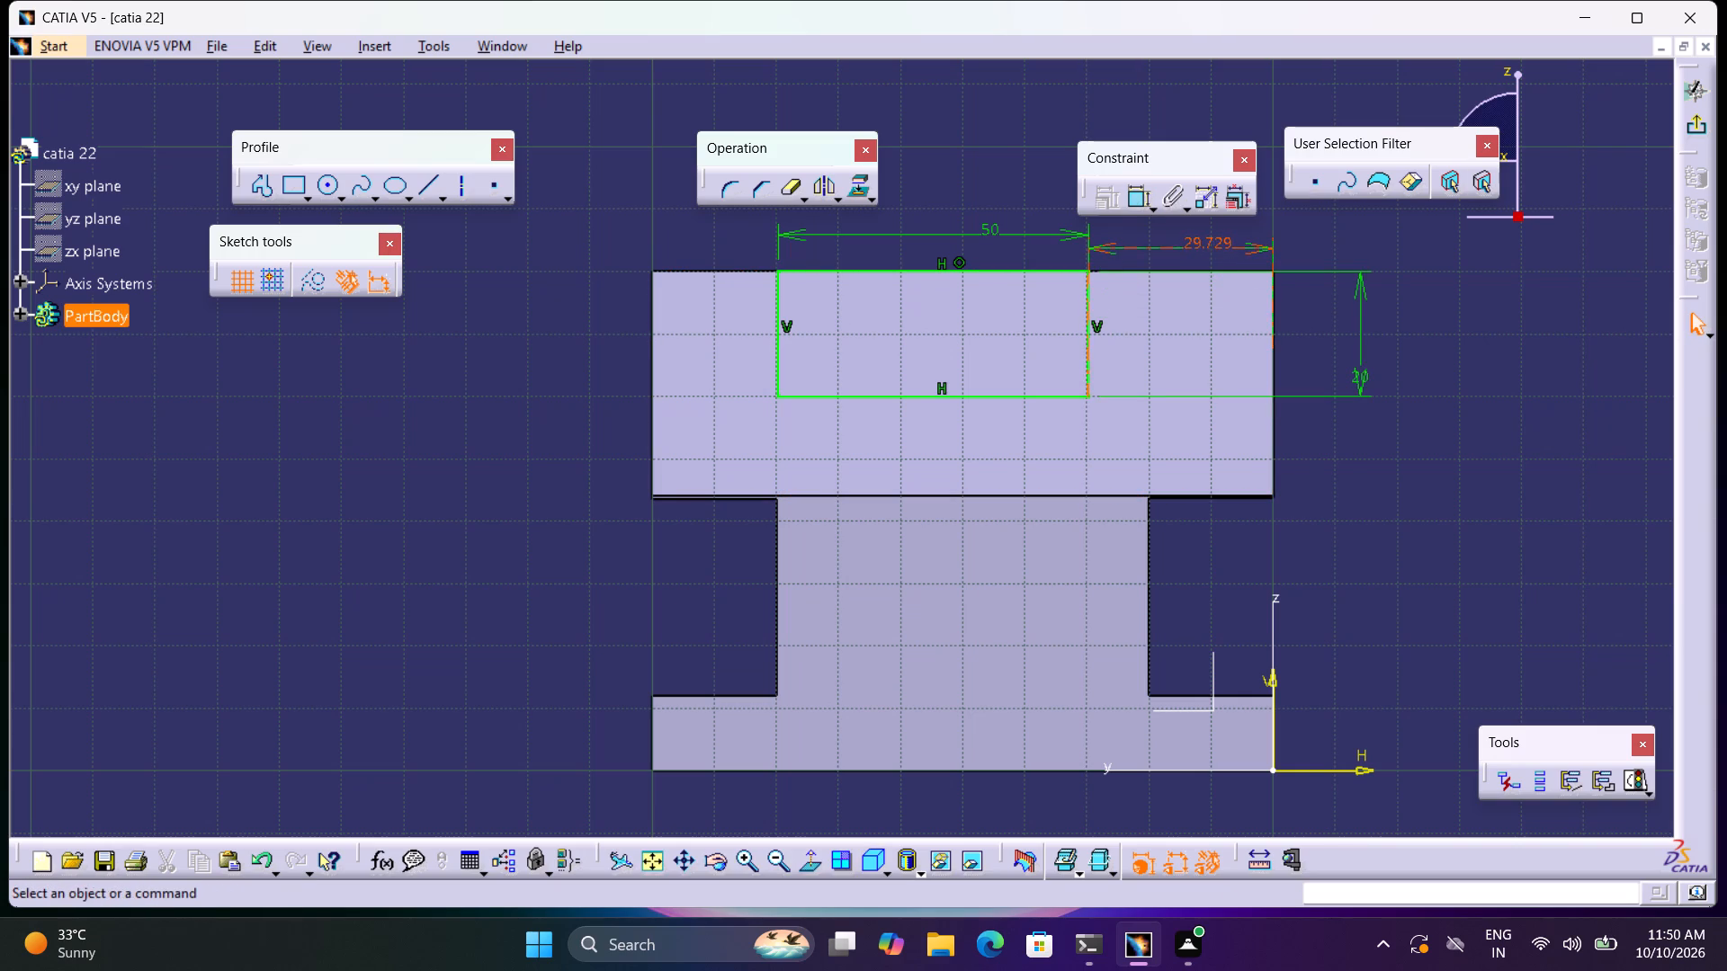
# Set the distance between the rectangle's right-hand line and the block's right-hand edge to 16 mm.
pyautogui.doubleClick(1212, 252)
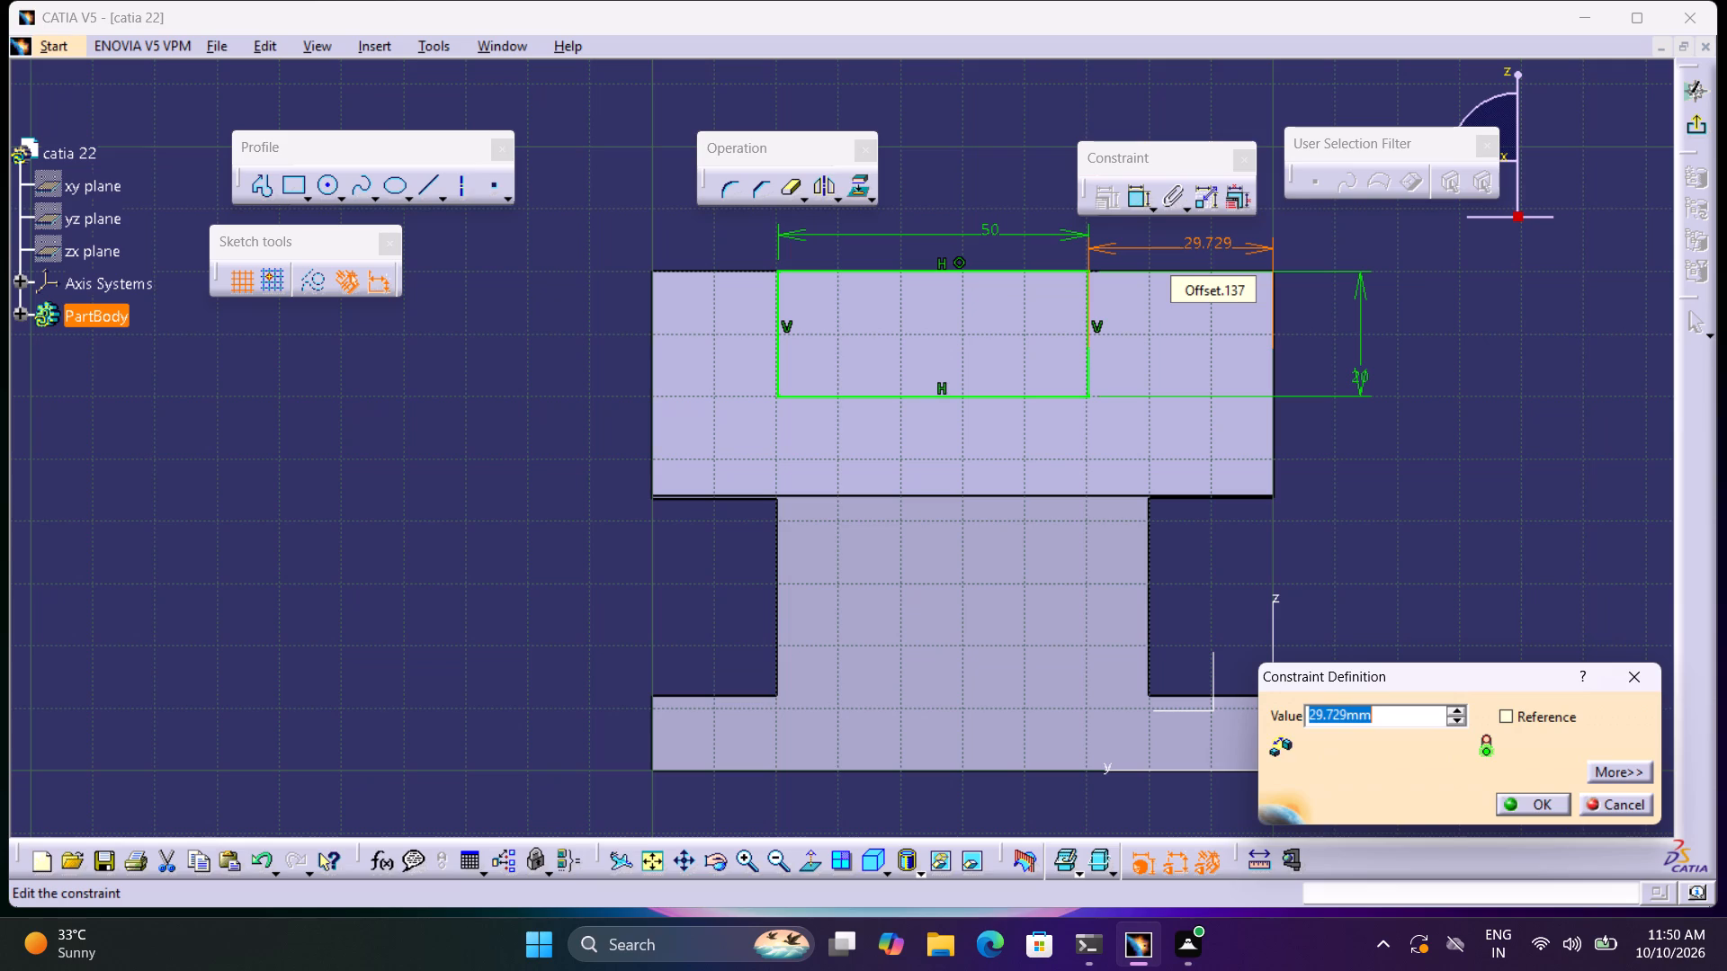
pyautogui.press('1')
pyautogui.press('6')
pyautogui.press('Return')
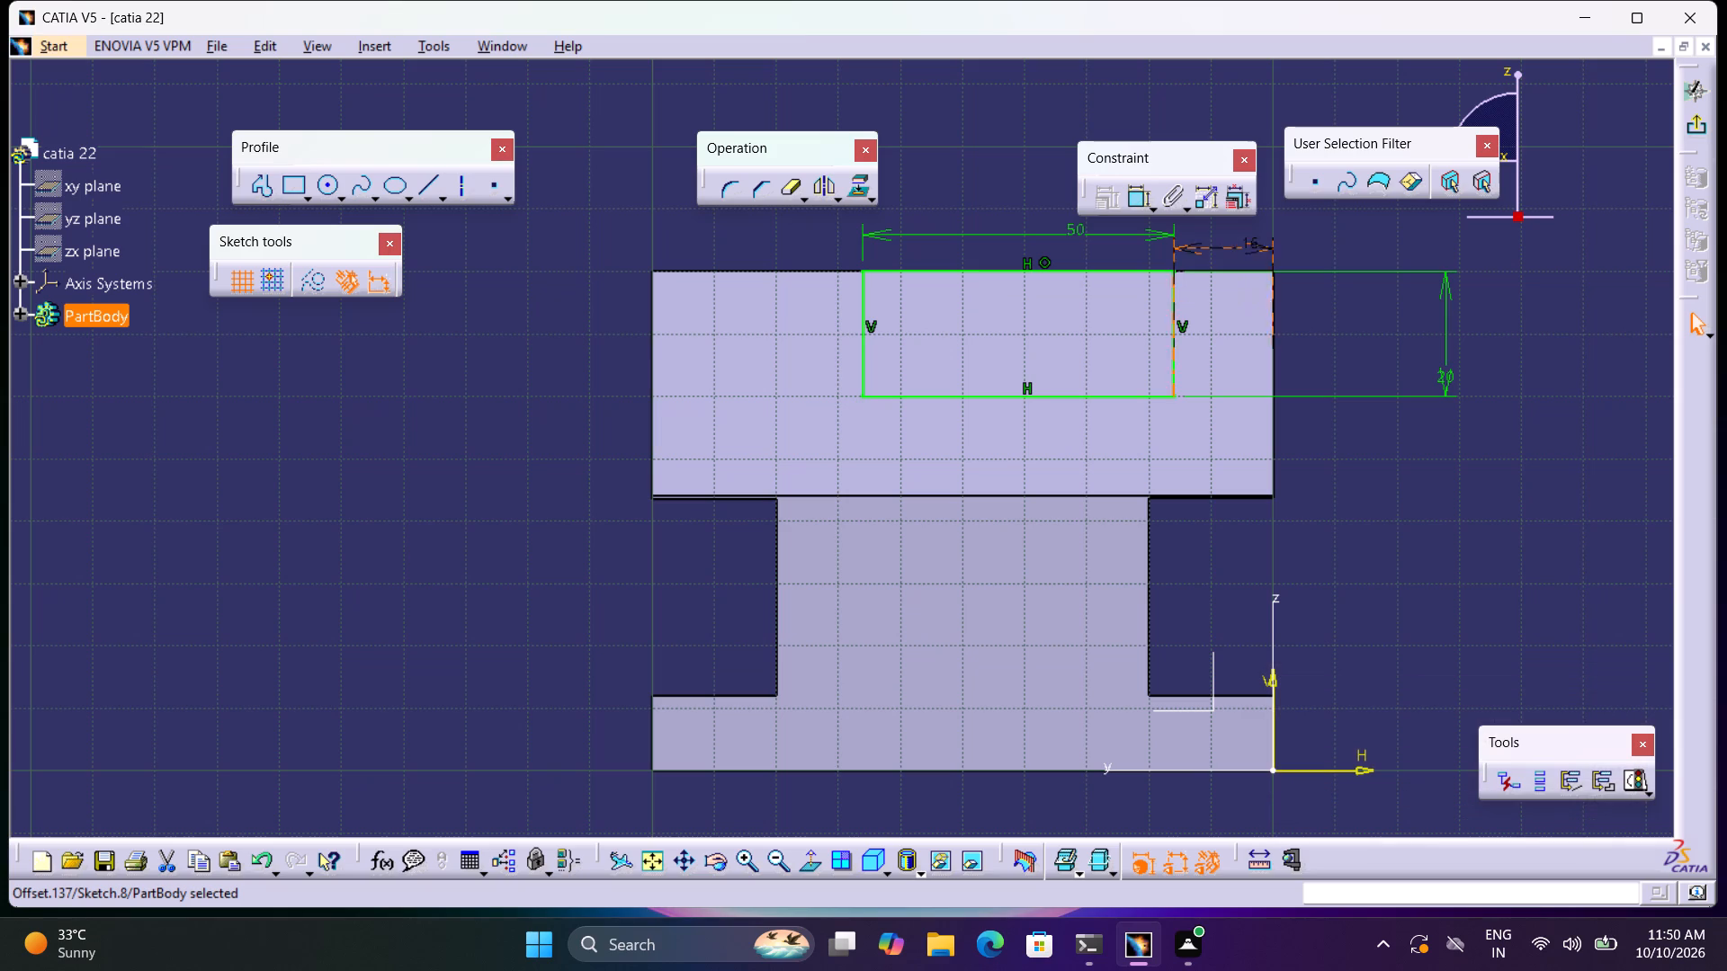
# Set the rectangle's distance from the block's right-hand edge to 25 mm and exit the sketch.
pyautogui.doubleClick(1261, 250)
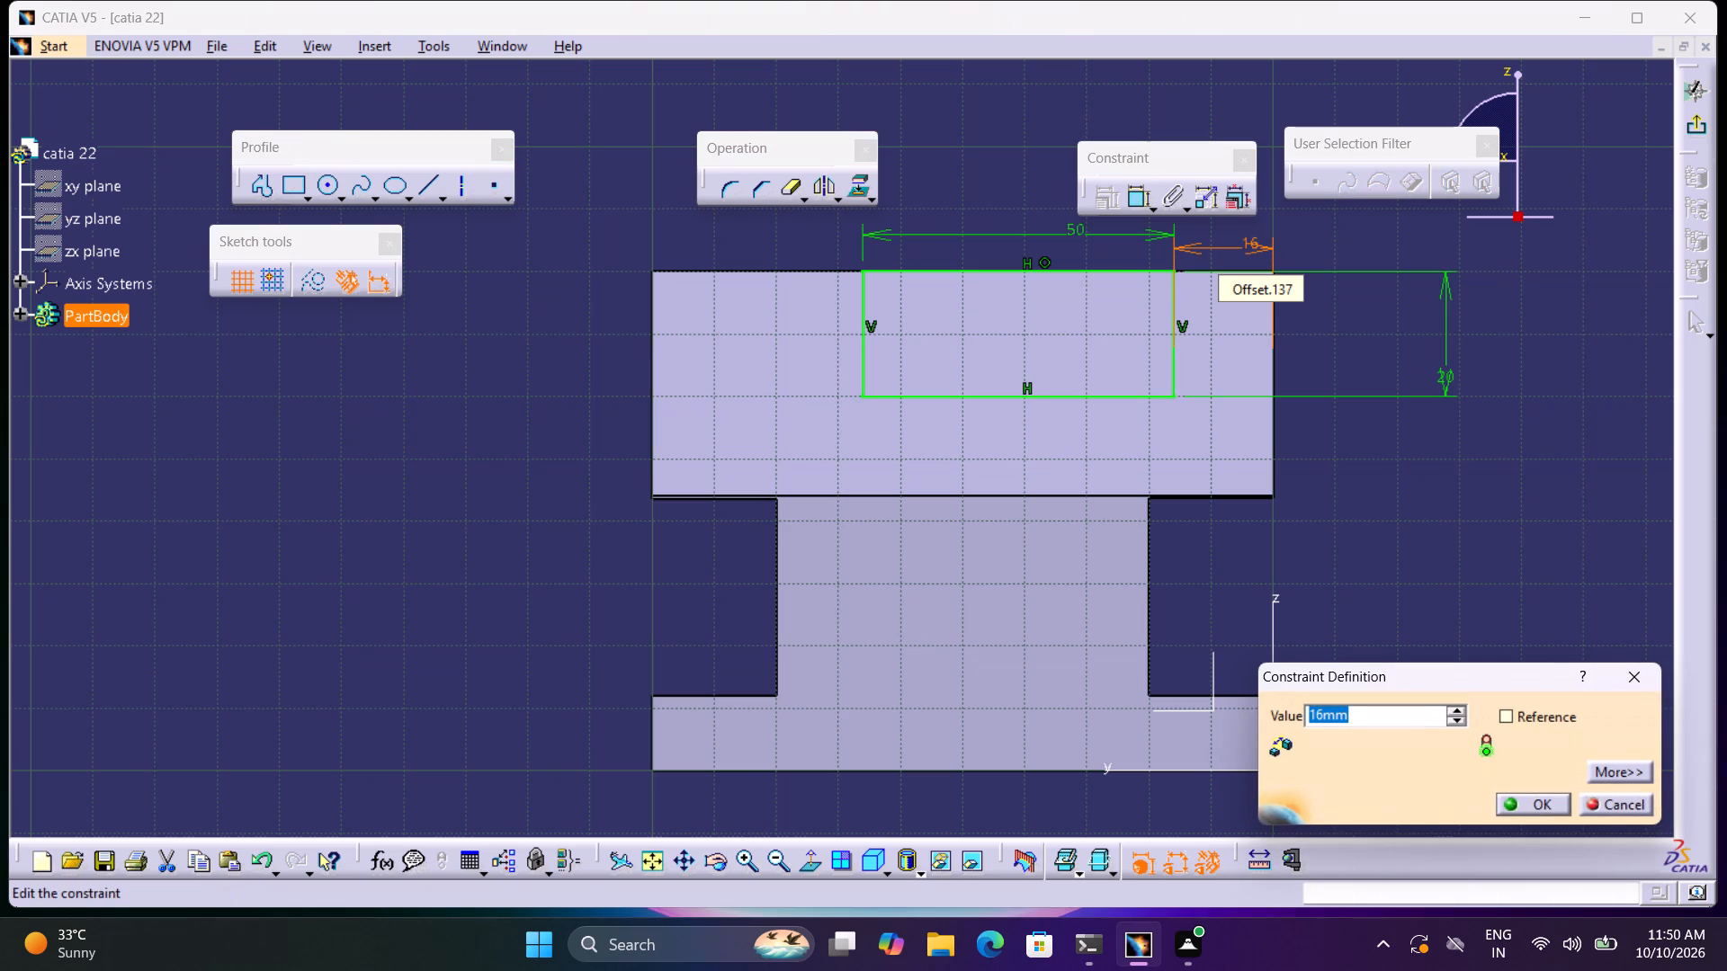
pyautogui.write('25')
pyautogui.press('Return')
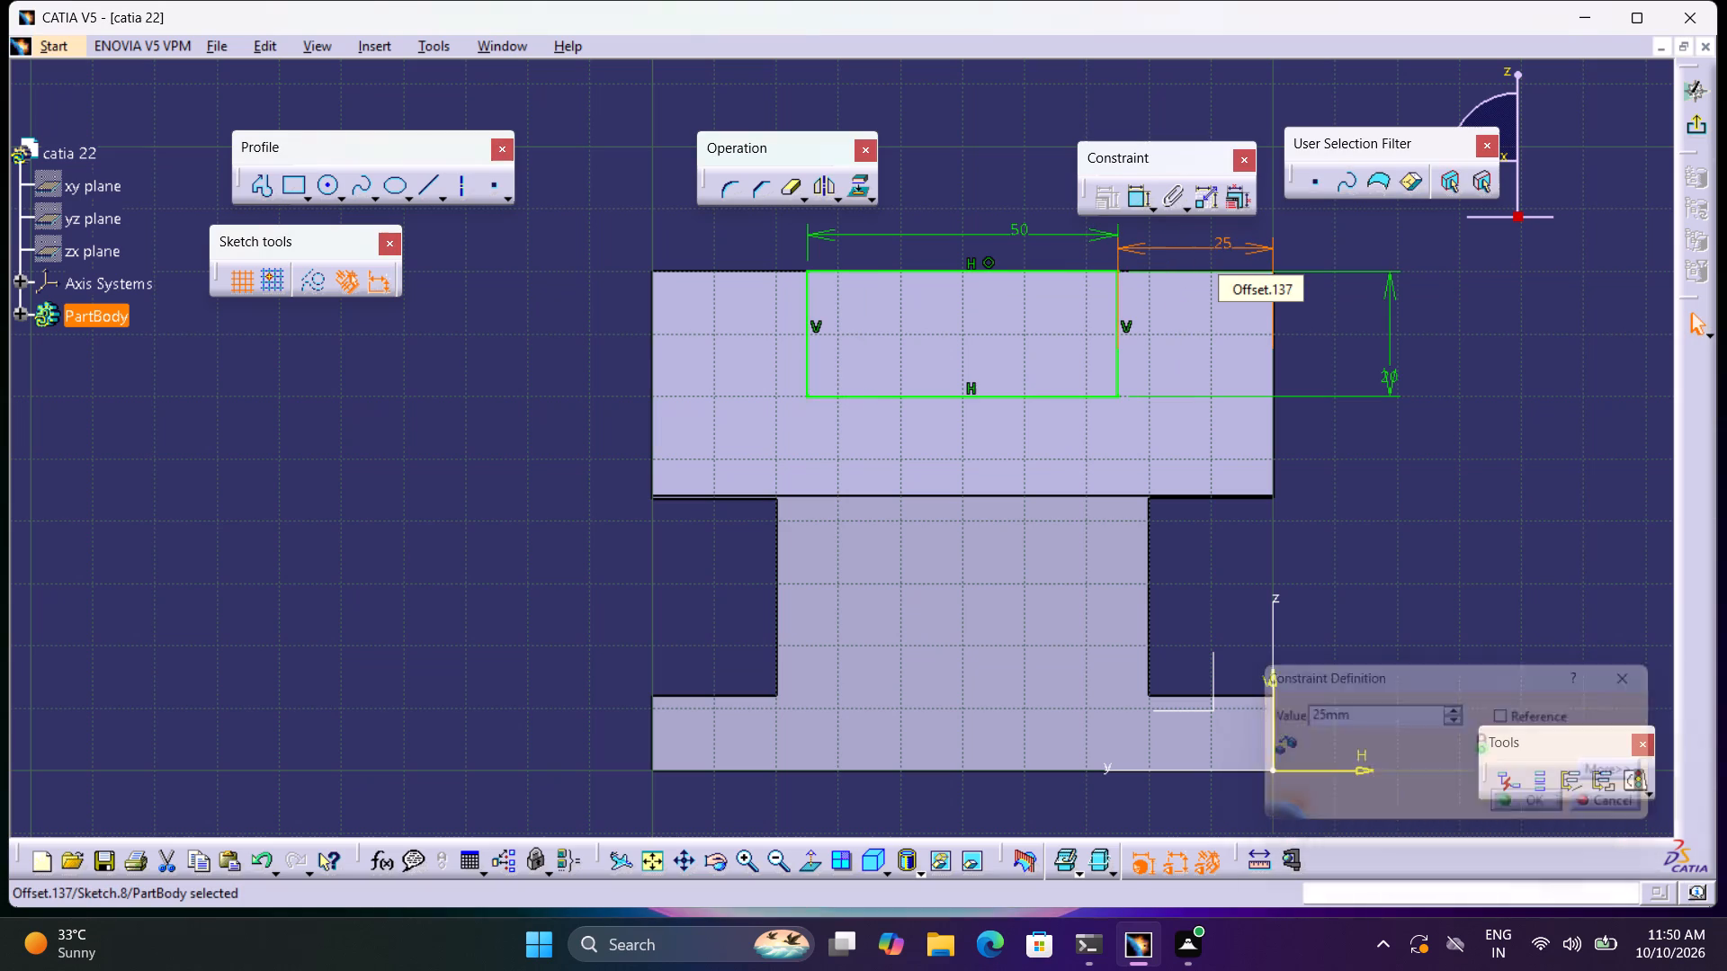
pyautogui.click(1696, 122)
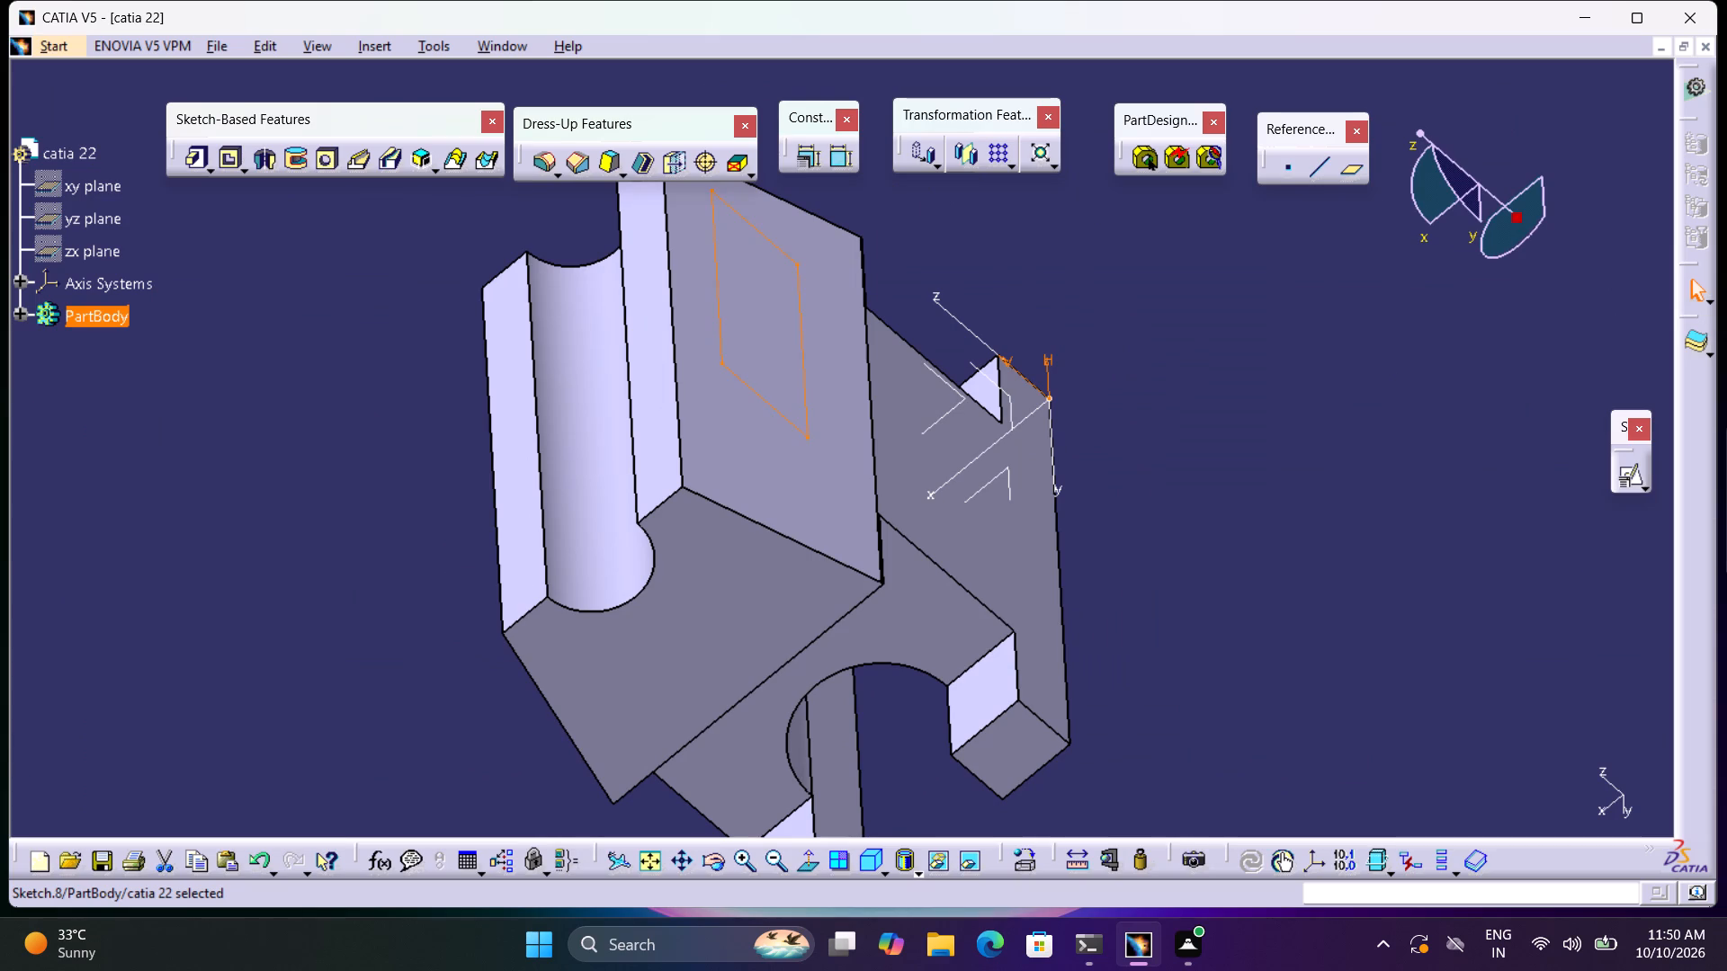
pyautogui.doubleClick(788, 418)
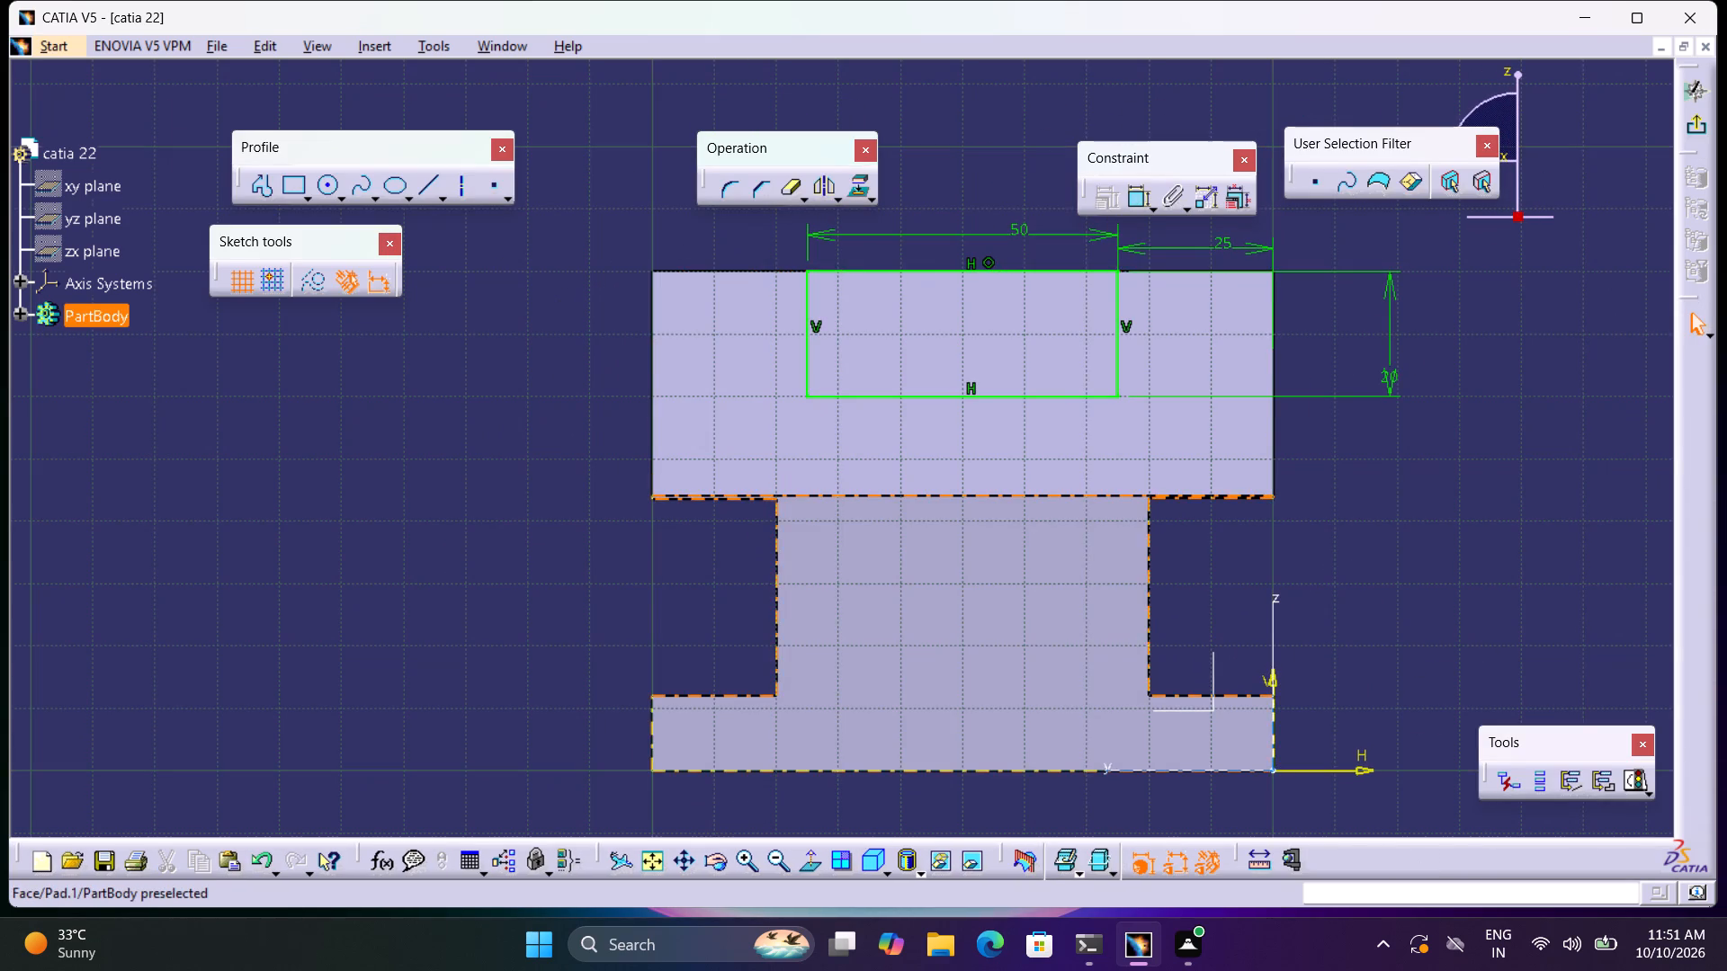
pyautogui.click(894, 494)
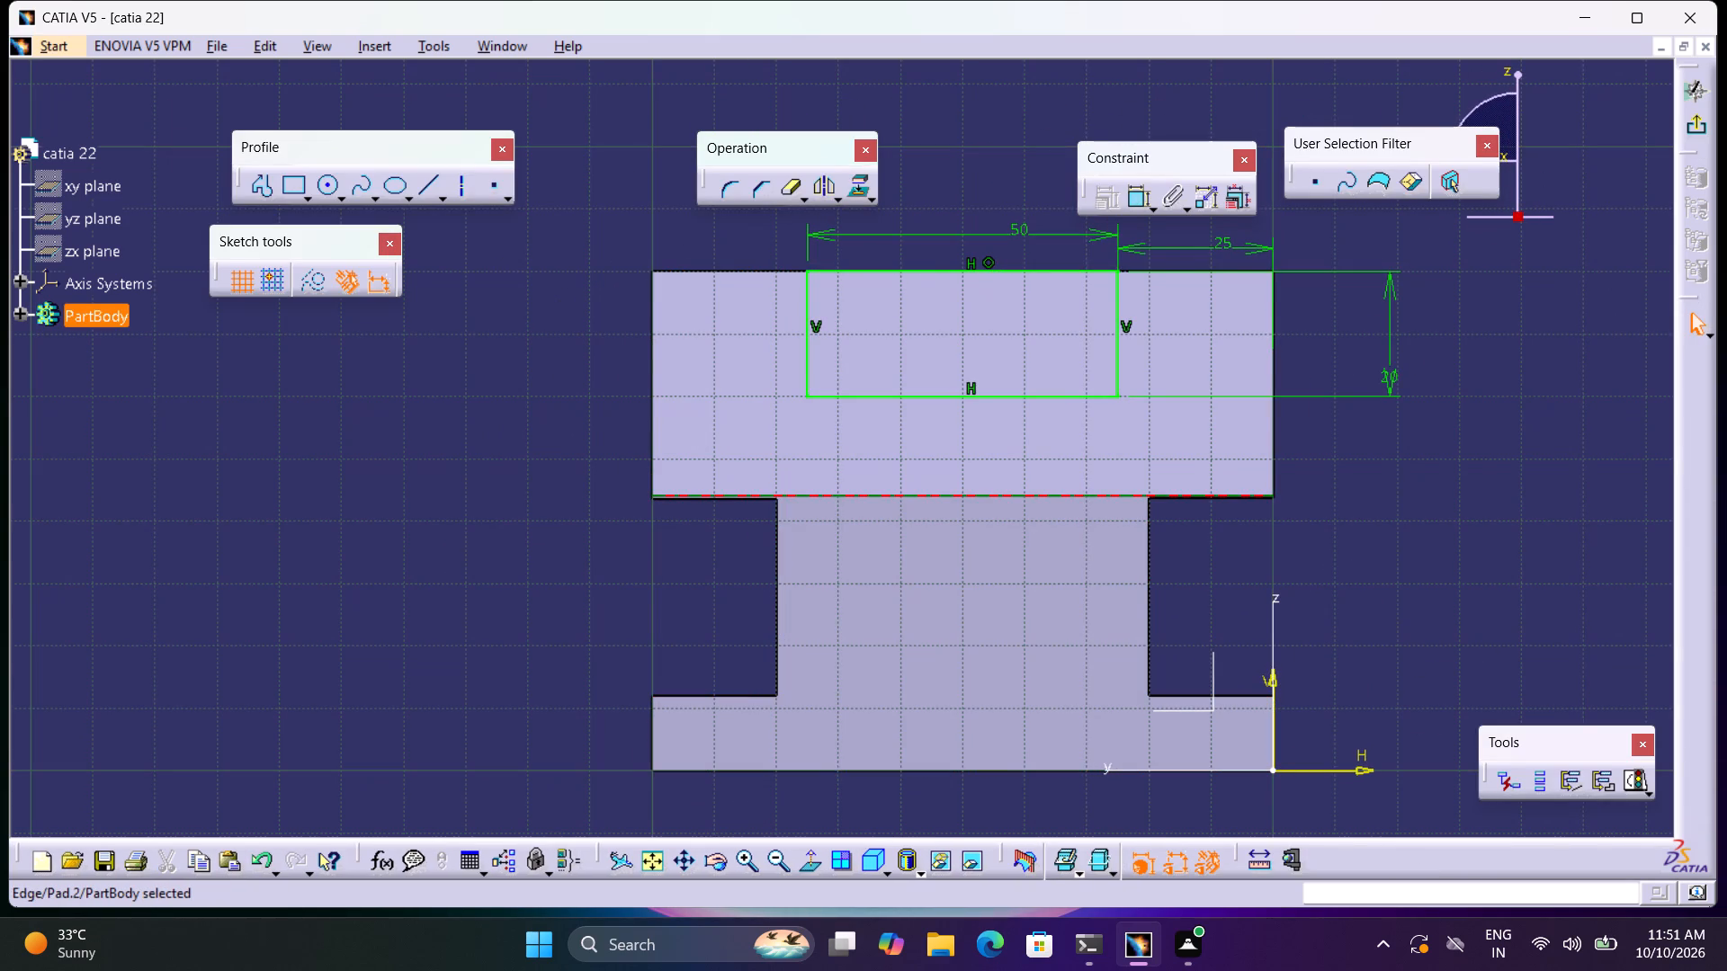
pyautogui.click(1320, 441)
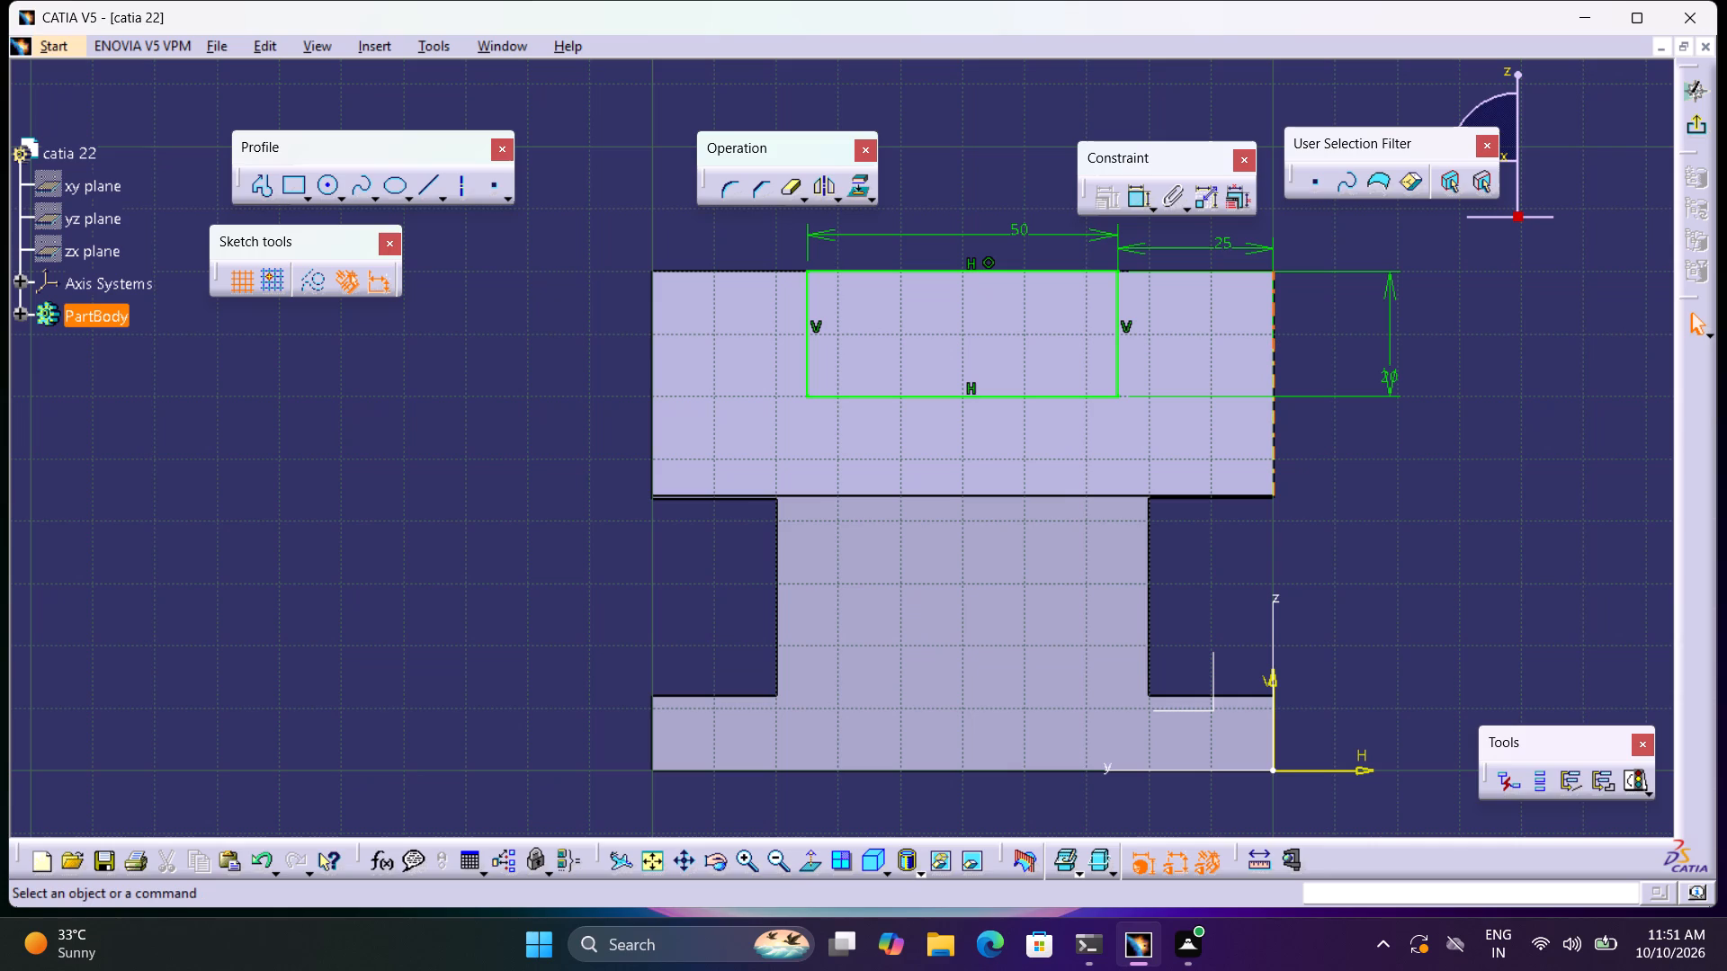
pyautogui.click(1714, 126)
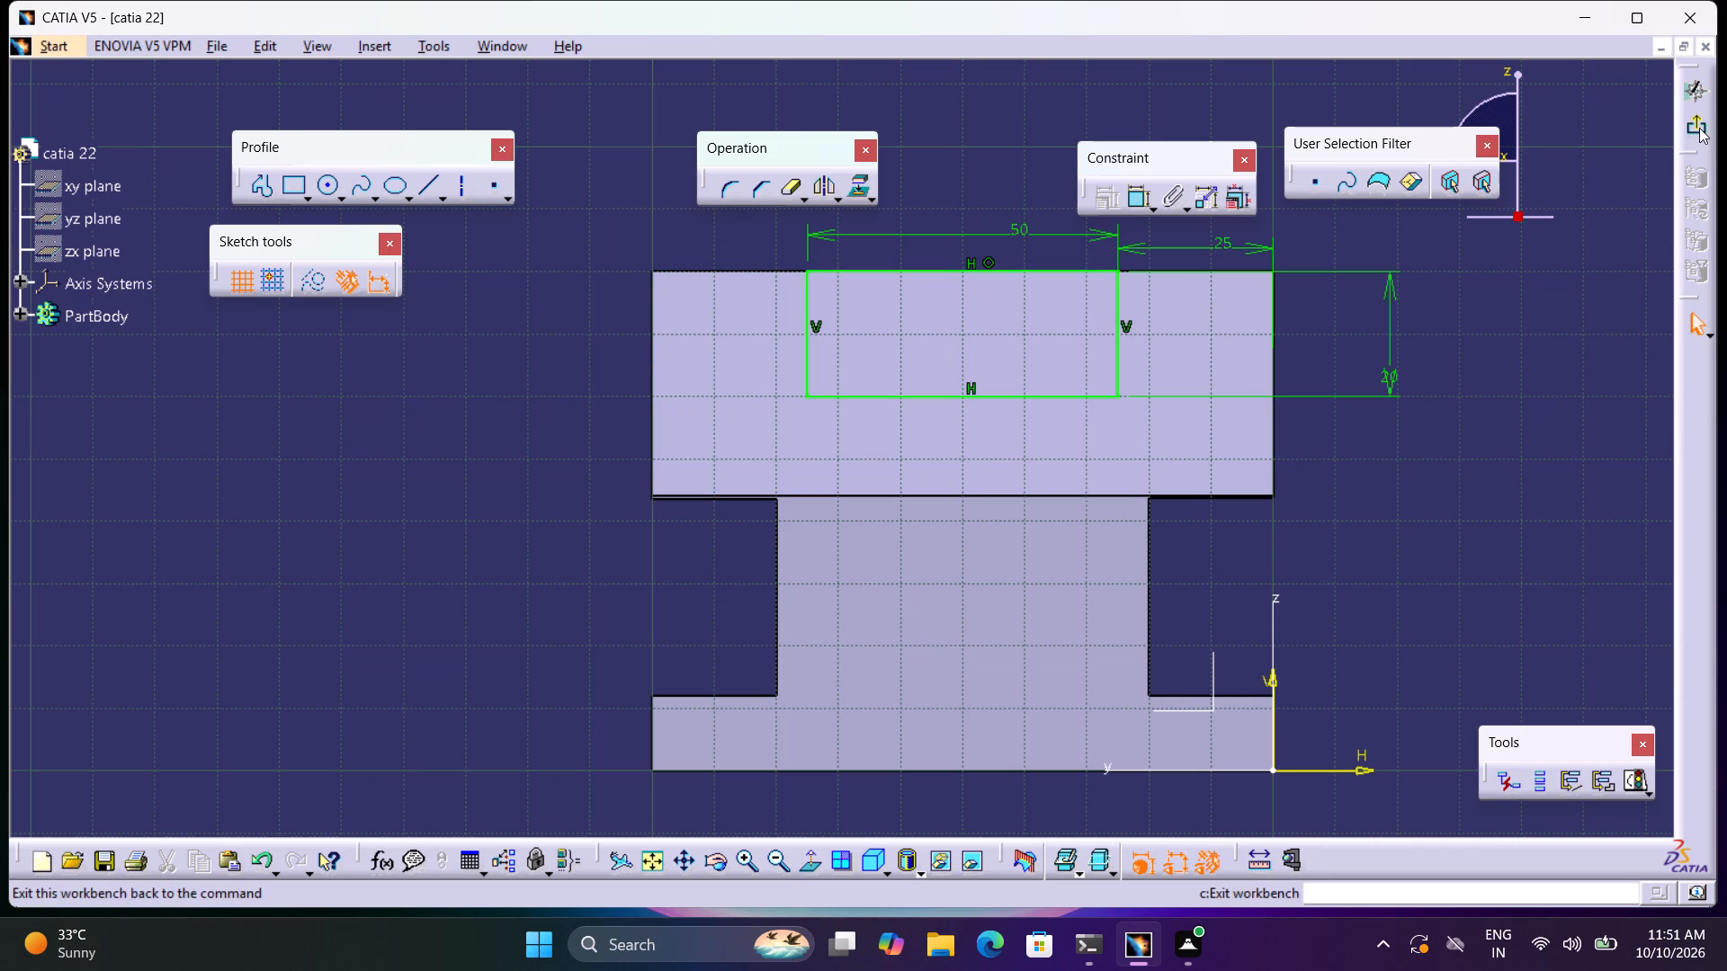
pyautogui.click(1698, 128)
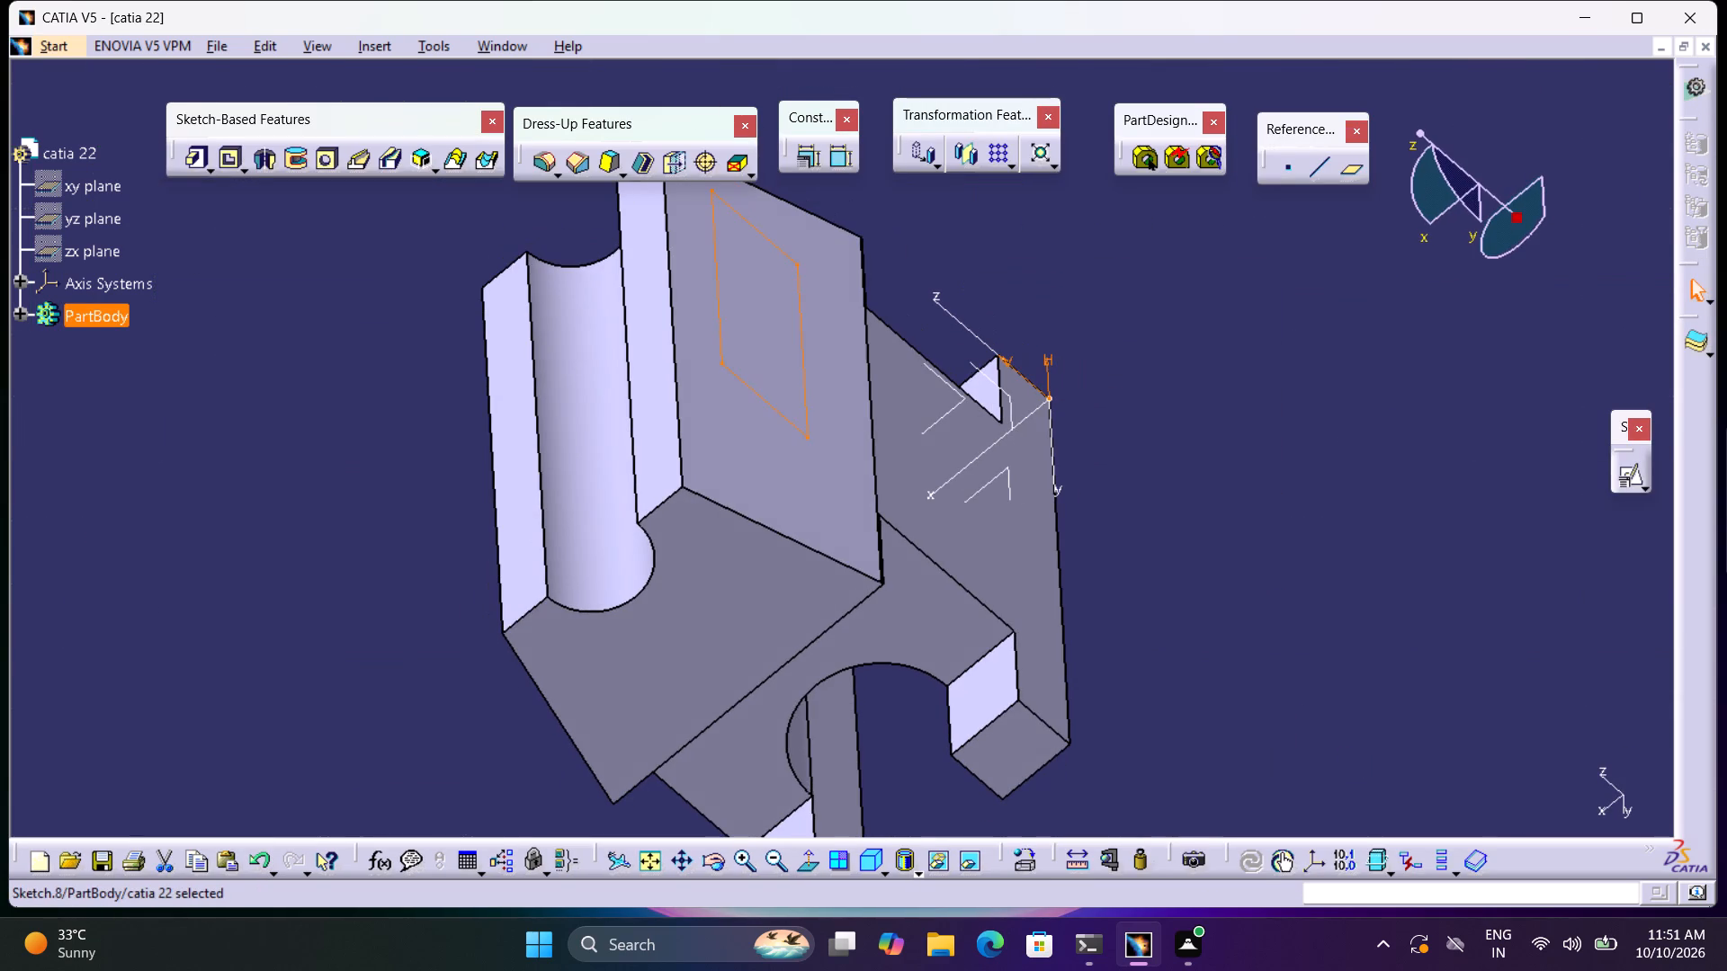
# Cut the rectangle sketch through the upper block as a pocket with the Up to next limit.
pyautogui.click(228, 156)
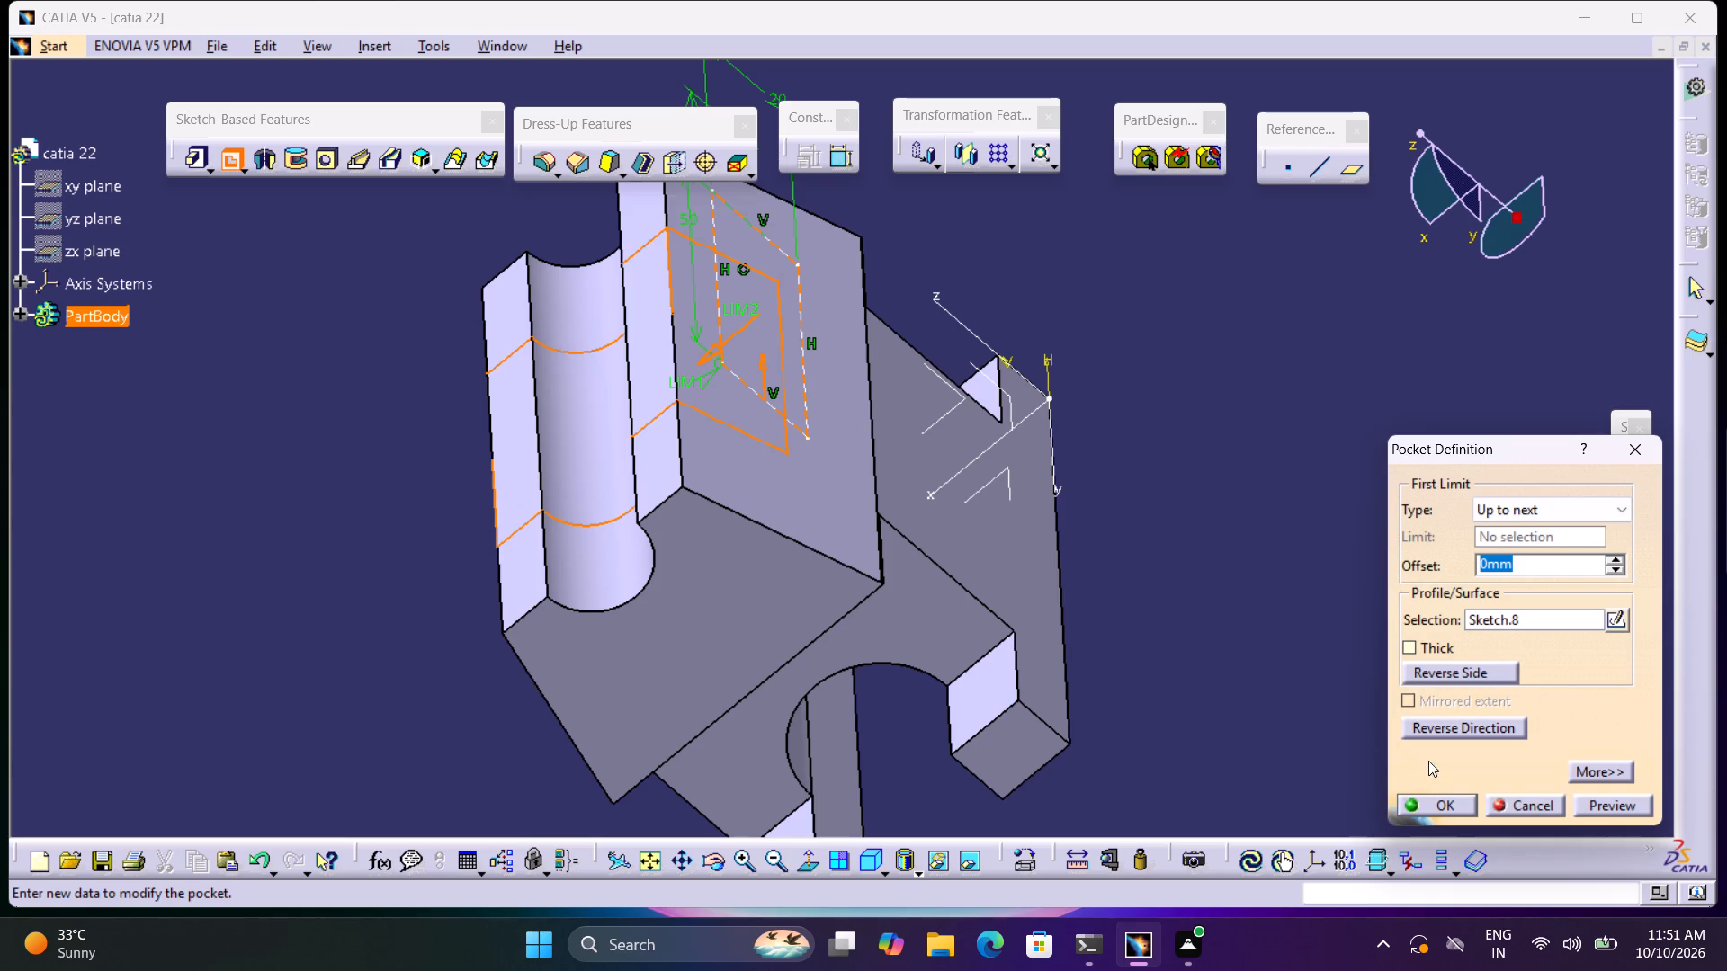
pyautogui.click(1462, 797)
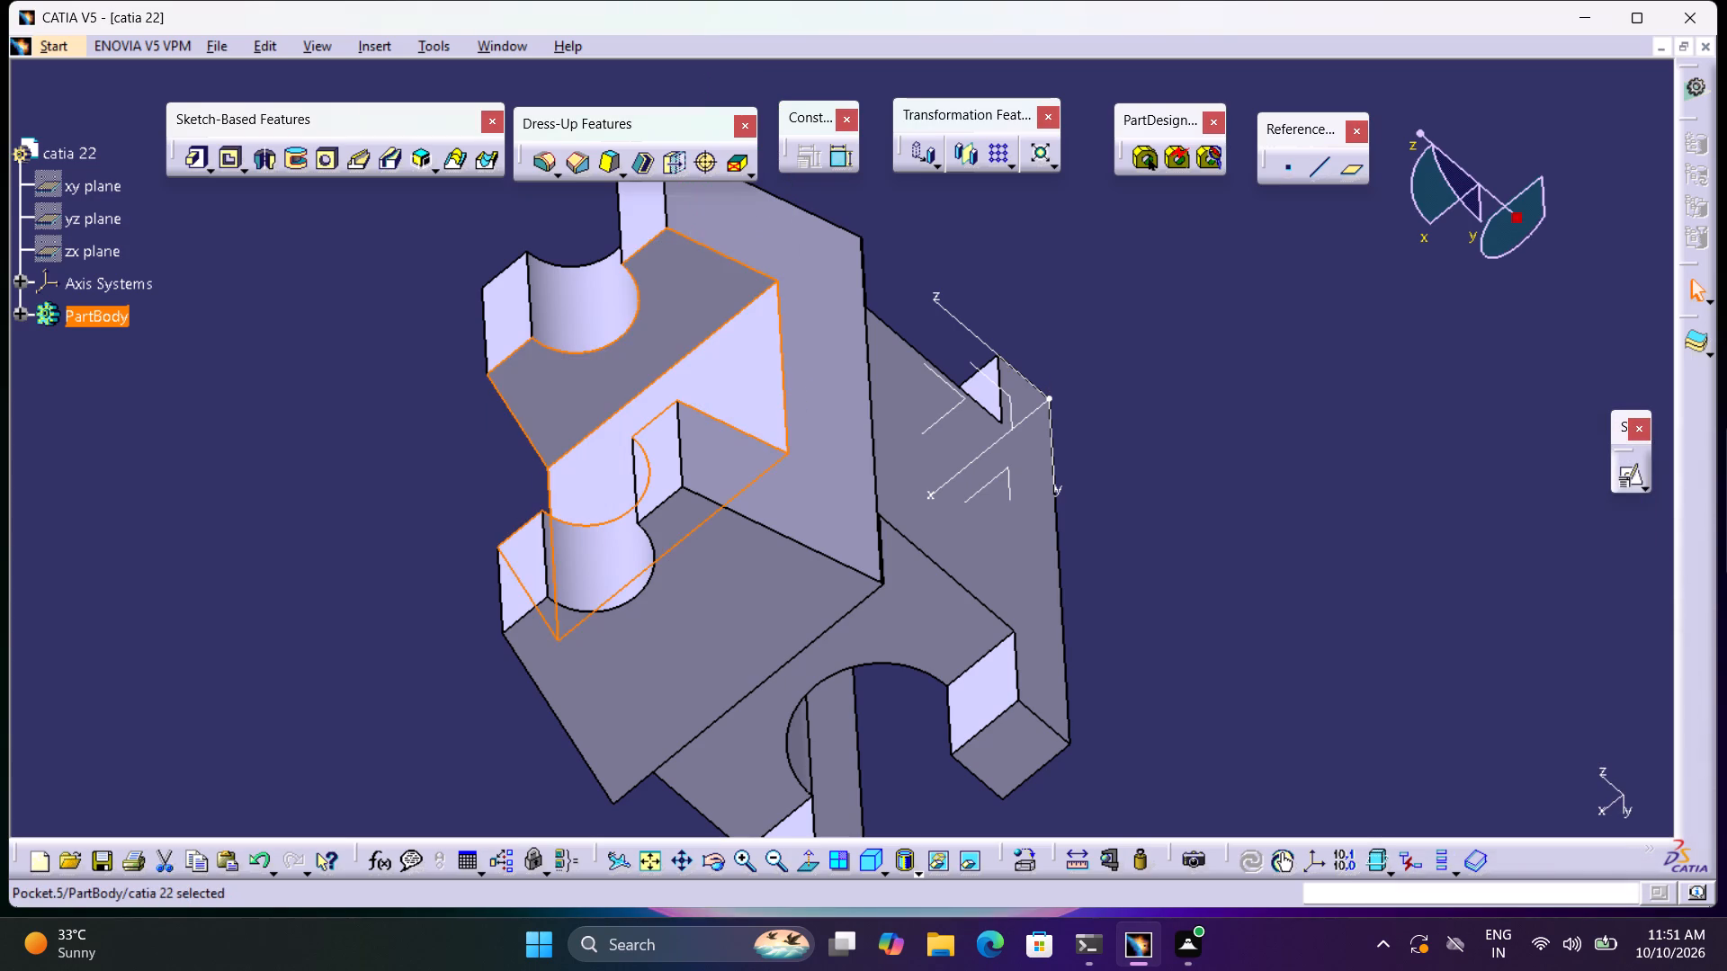
pyautogui.click(1385, 677)
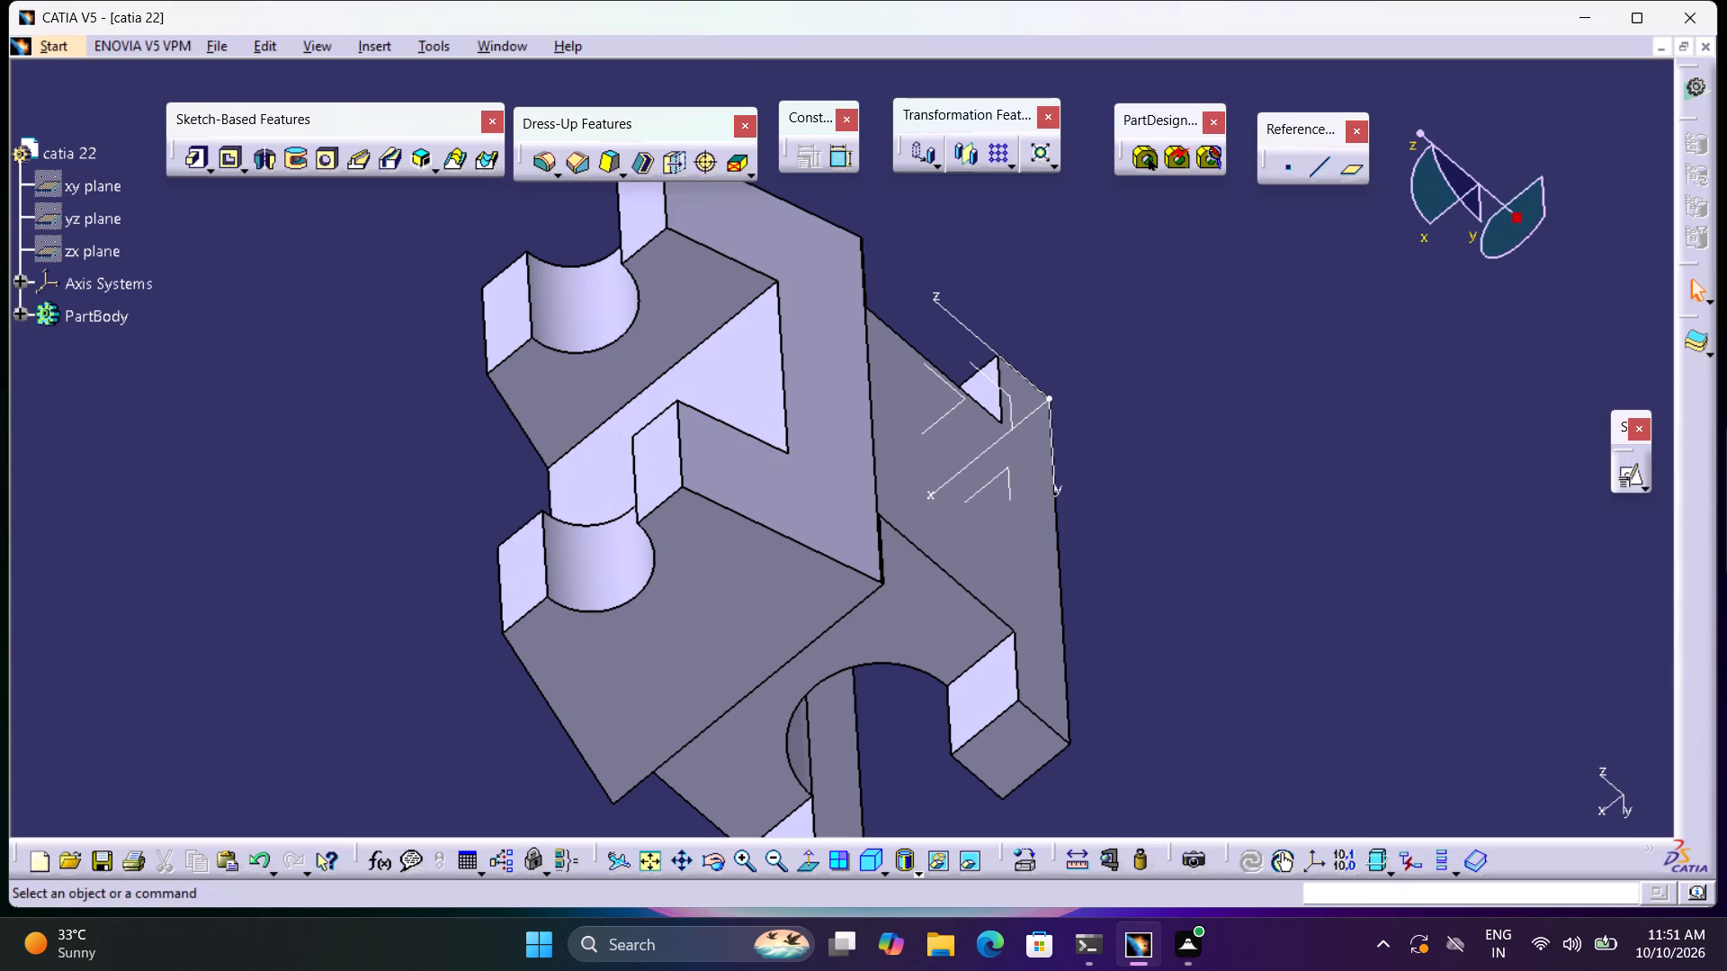
# Measure the distance between the outer top edges at the two ends of the grooved upper block.
pyautogui.scroll(1, 1364, 574)
pyautogui.moveTo(1362, 574); pyautogui.dragTo(1098, 881, button='middle')
pyautogui.moveTo(1278, 578); pyautogui.dragTo(1098, 880, button='right')
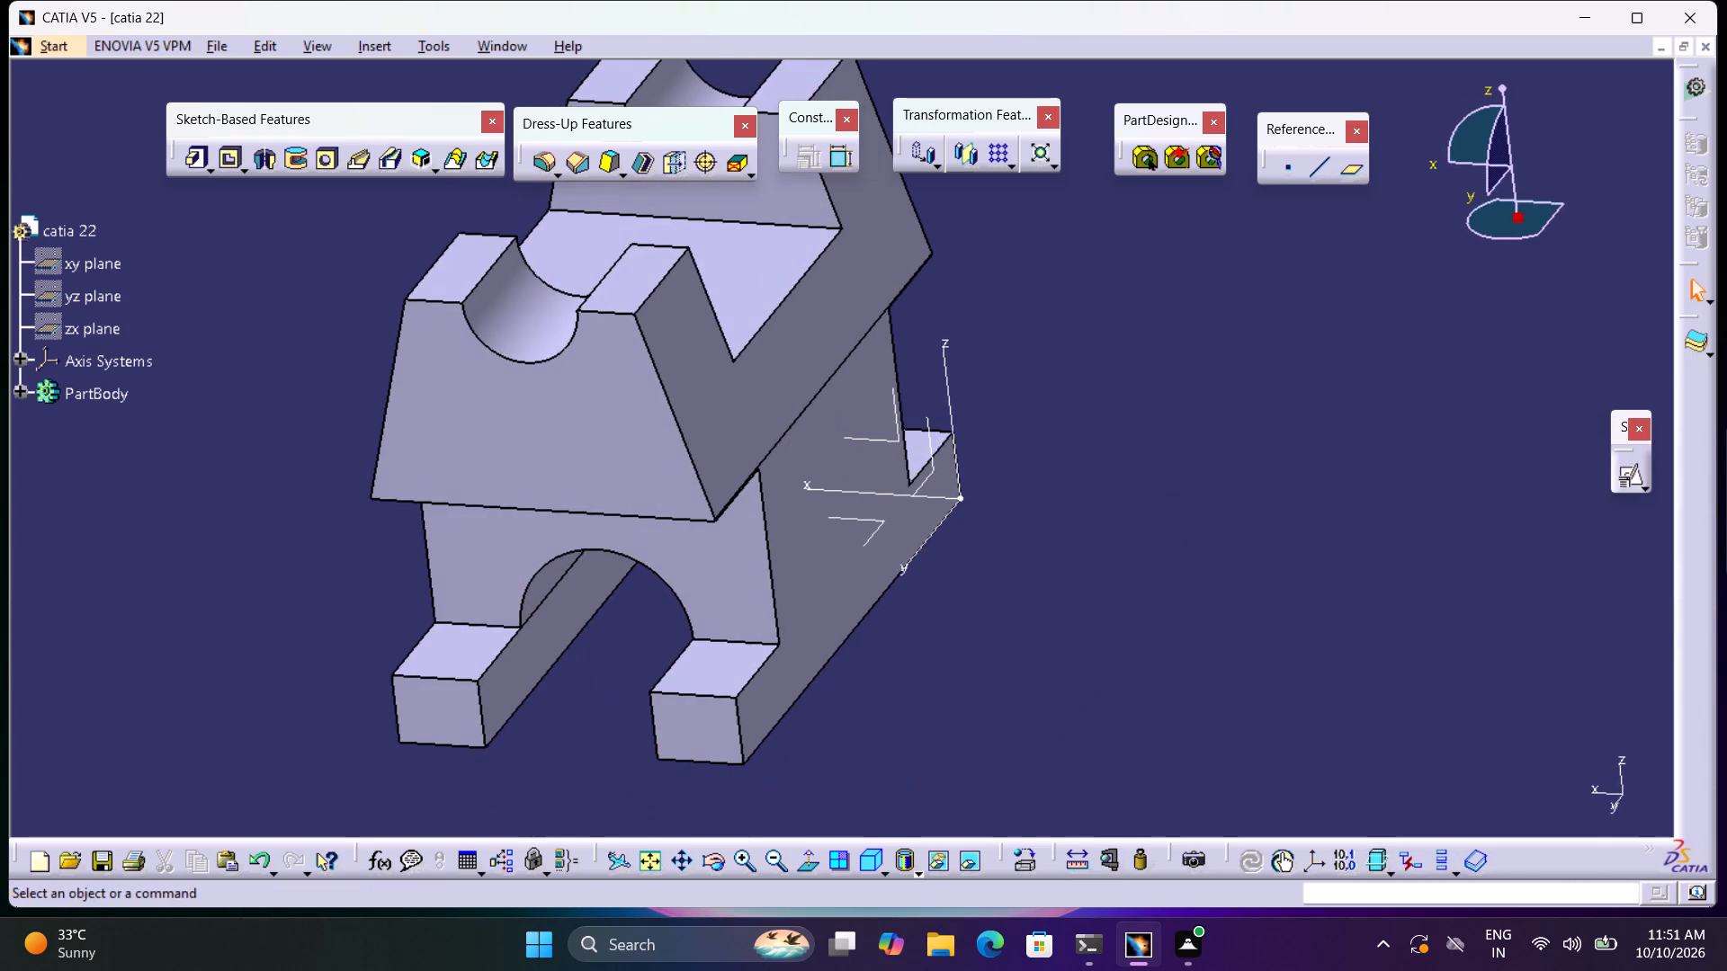
pyautogui.moveTo(1183, 449); pyautogui.dragTo(1169, 622, button='middle')
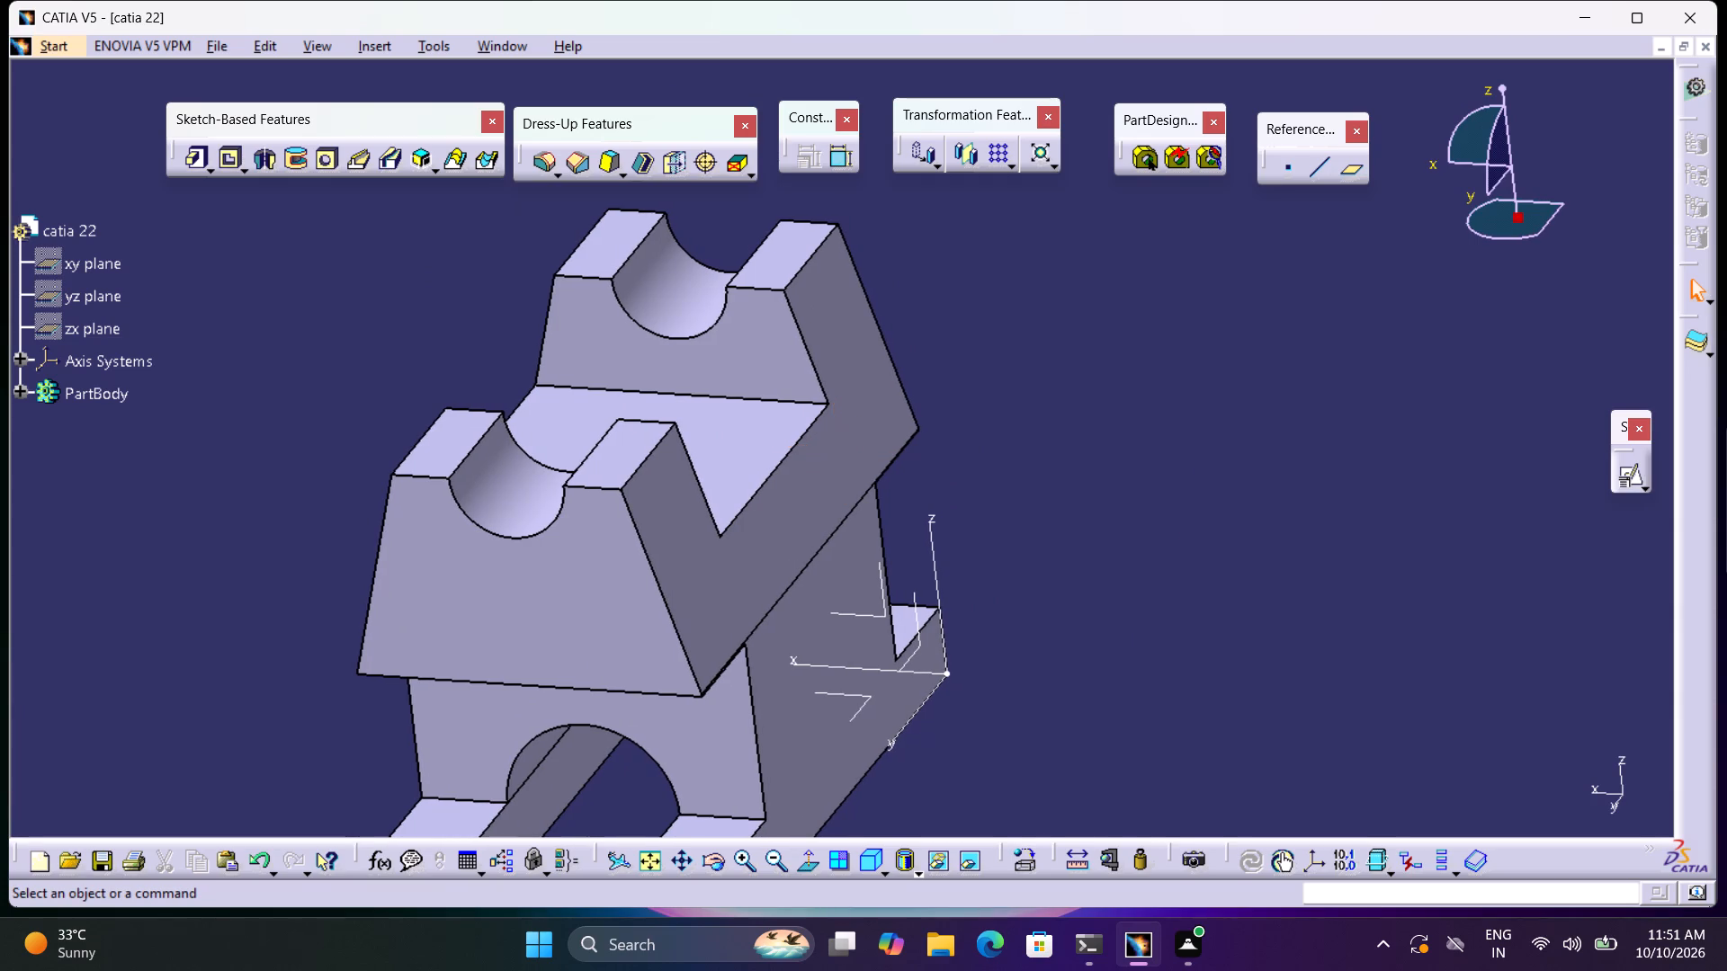
pyautogui.click(1079, 860)
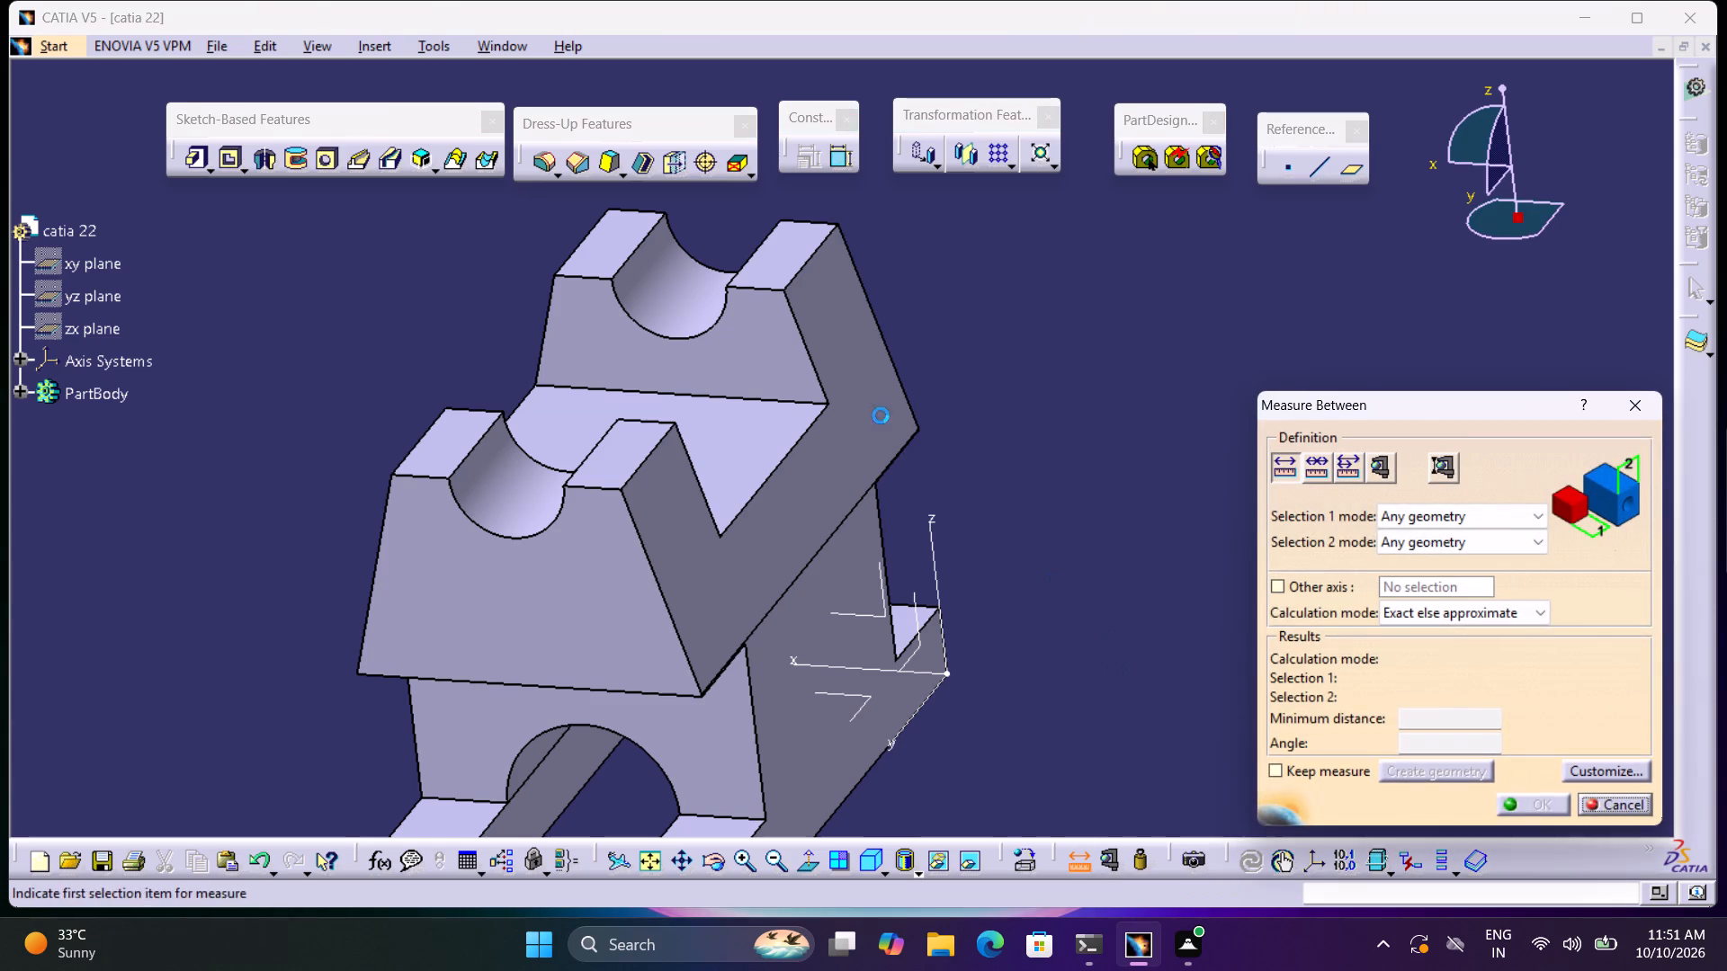
pyautogui.click(818, 218)
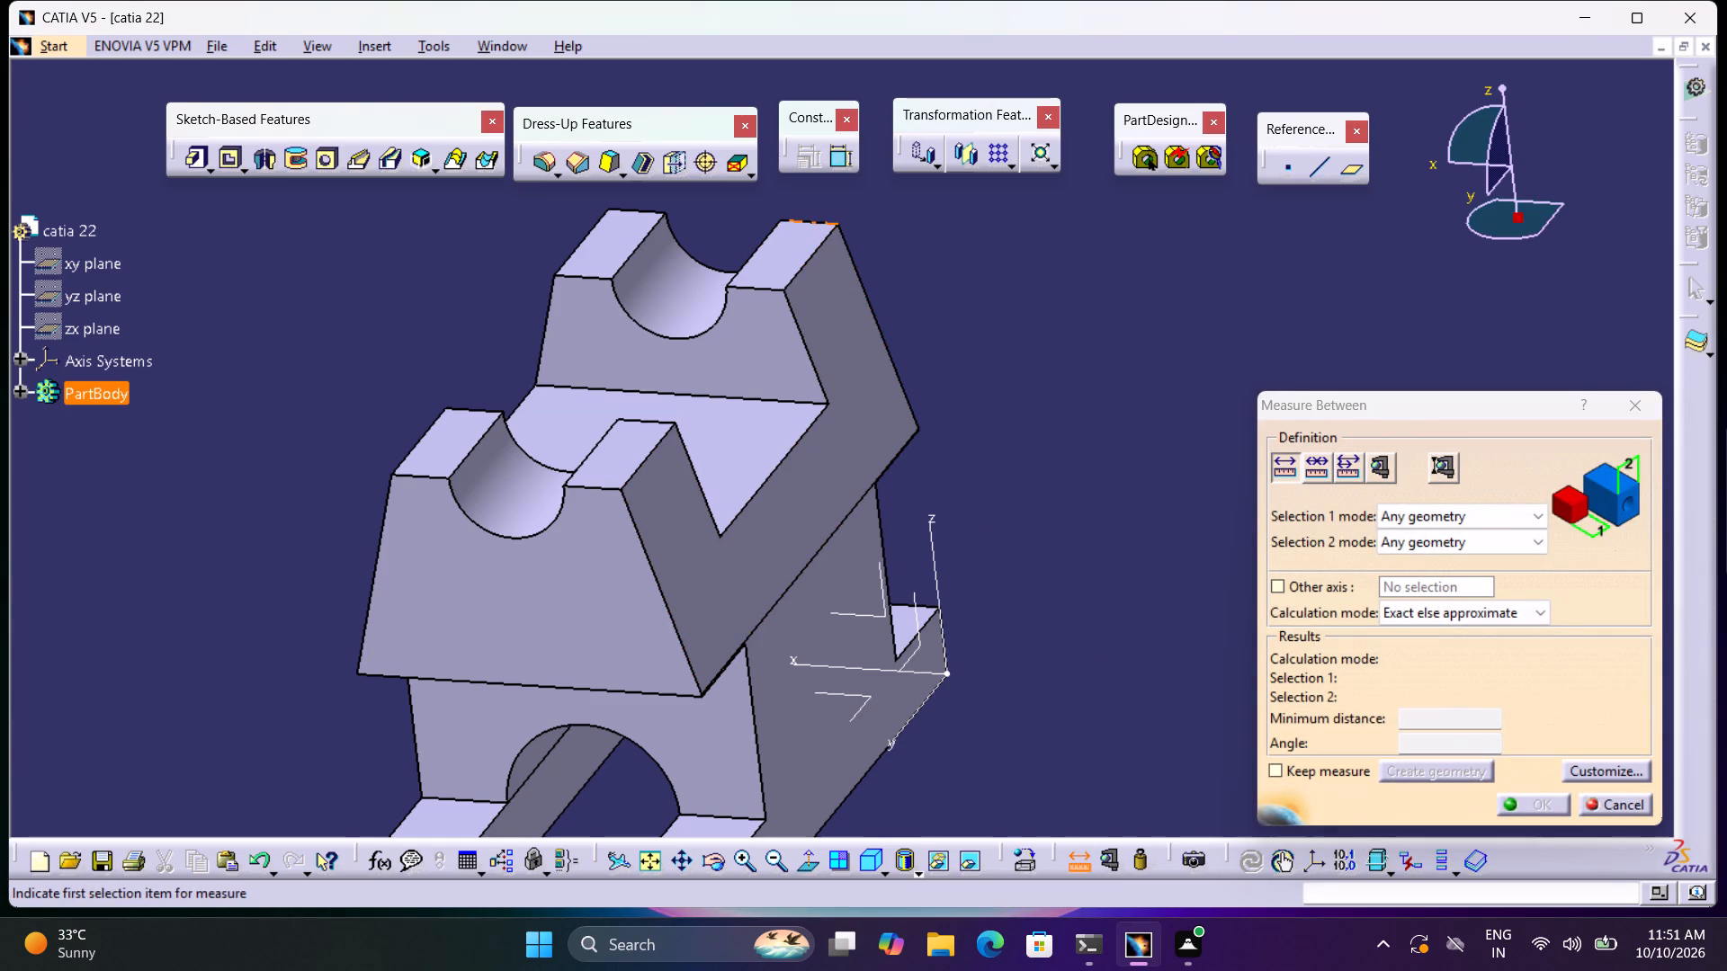
pyautogui.click(820, 220)
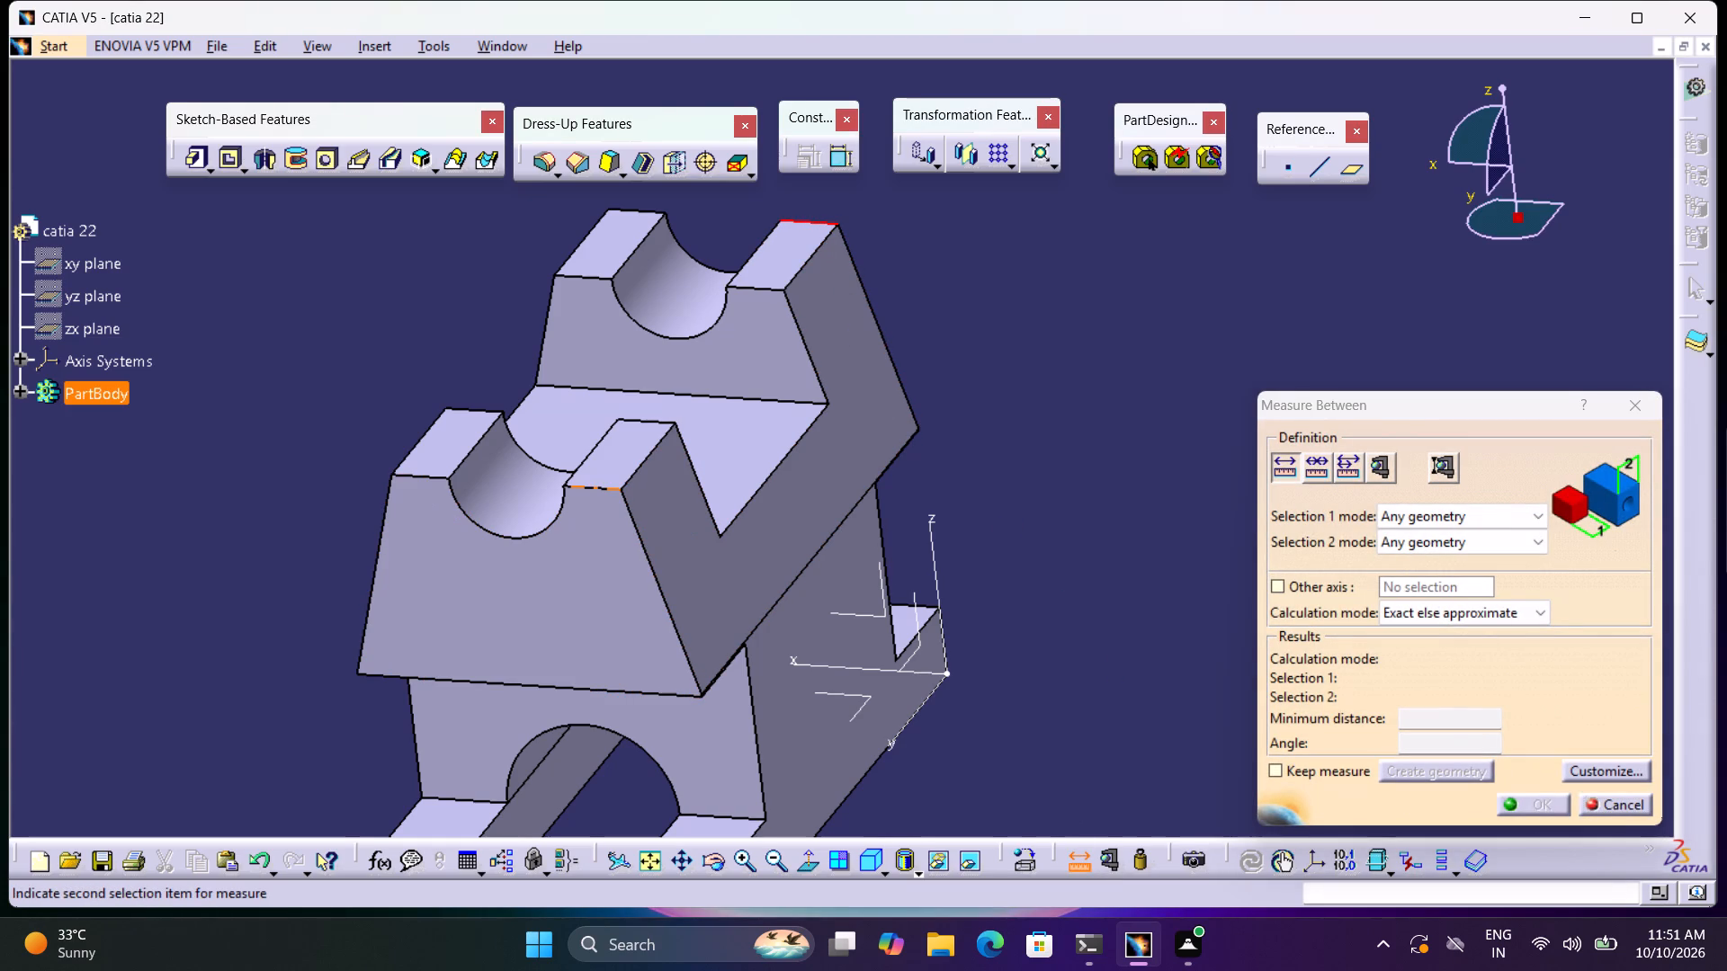
pyautogui.click(588, 485)
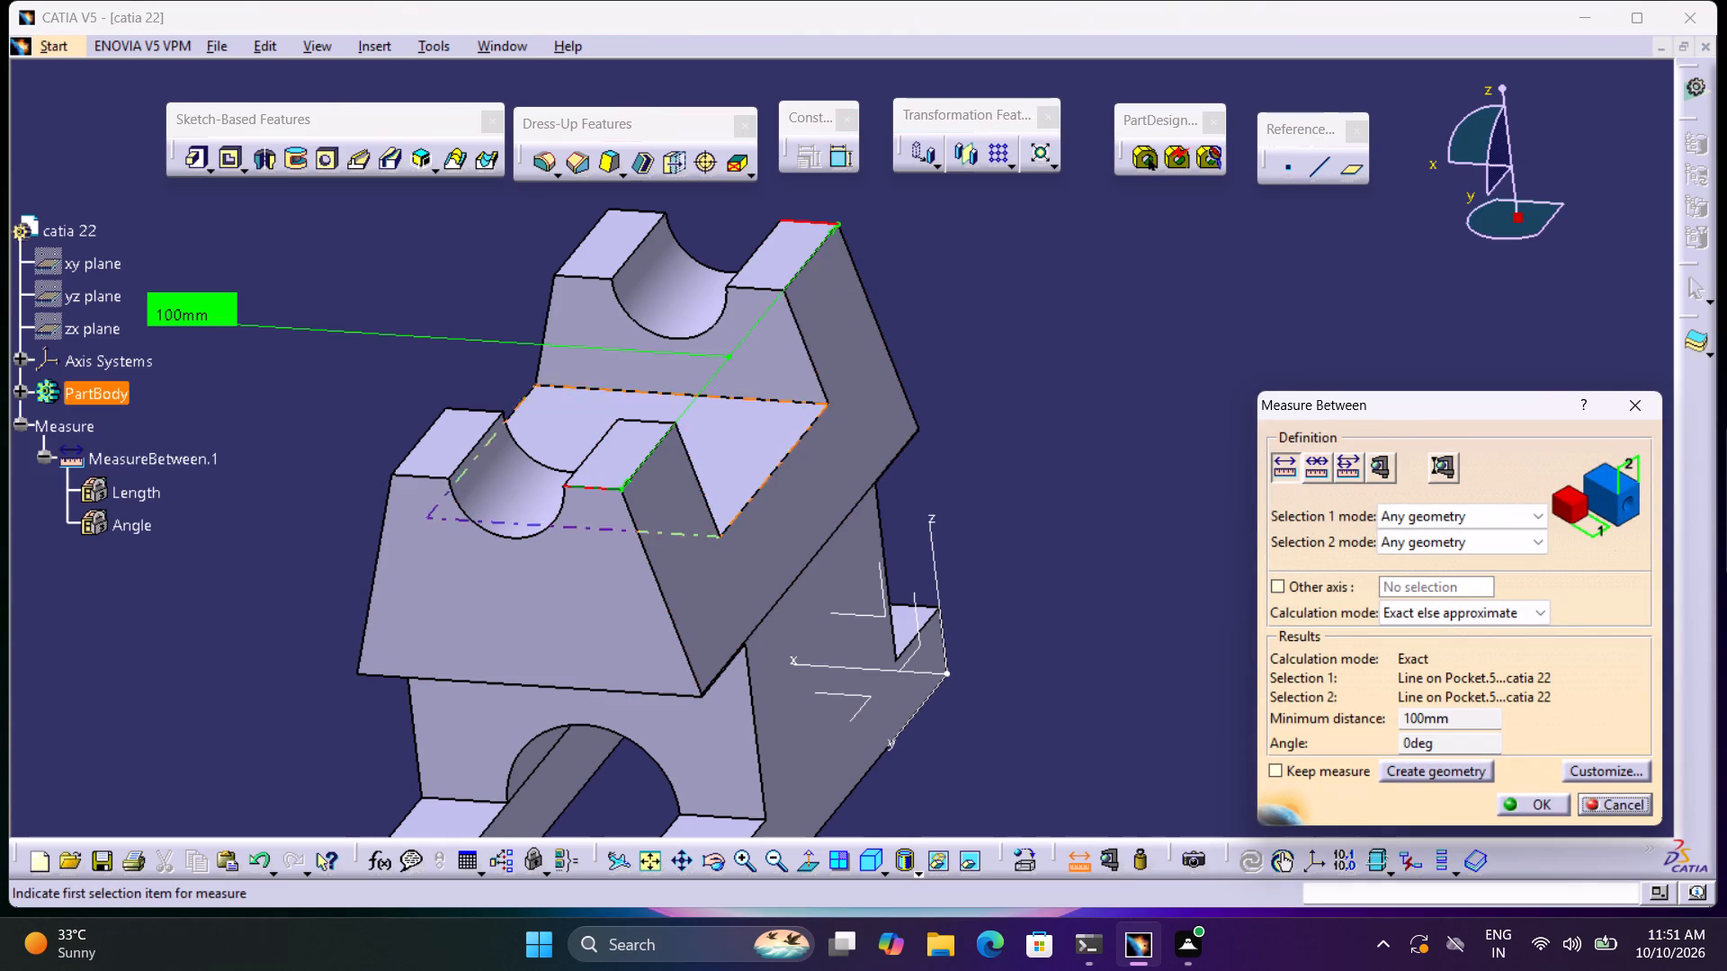
pyautogui.moveTo(1058, 619); pyautogui.dragTo(1020, 592, button='middle')
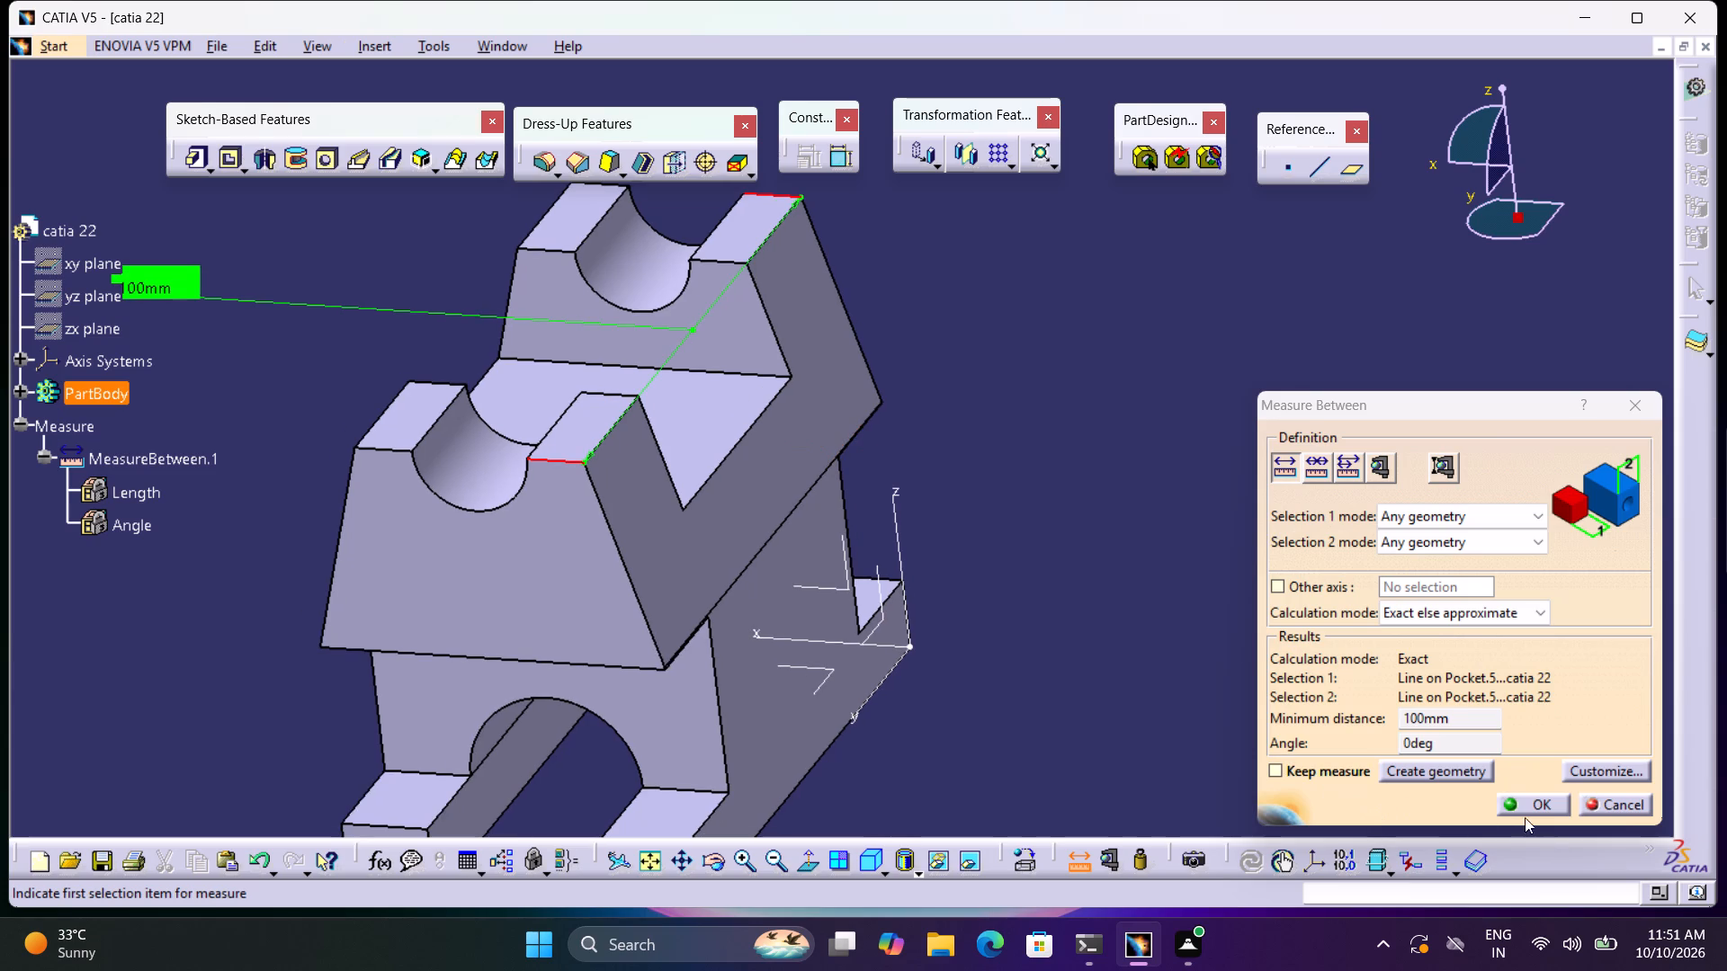
pyautogui.click(1597, 799)
# Examine the new cross pocket, the side face and the feet of the body from the side.
pyautogui.moveTo(1114, 597); pyautogui.dragTo(1054, 528, button='middle')
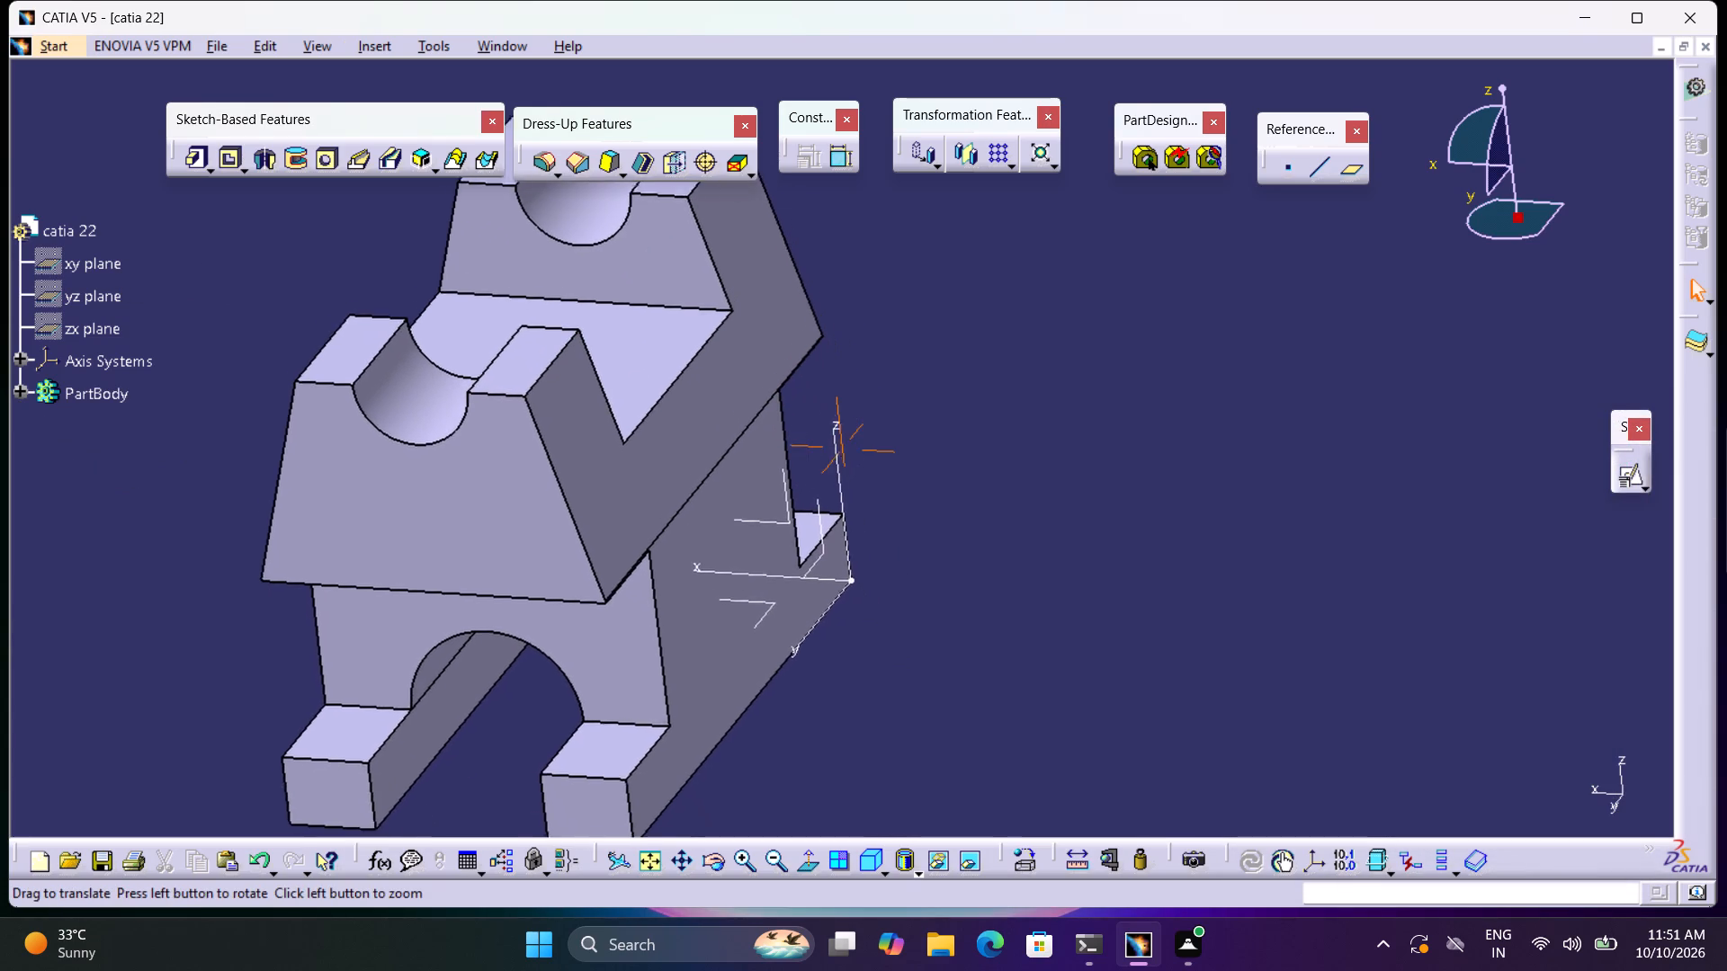
pyautogui.moveTo(1054, 528); pyautogui.dragTo(1045, 506, button='middle')
pyautogui.moveTo(1059, 508); pyautogui.dragTo(704, 689, button='middle')
pyautogui.moveTo(1033, 514); pyautogui.dragTo(704, 689, button='right')
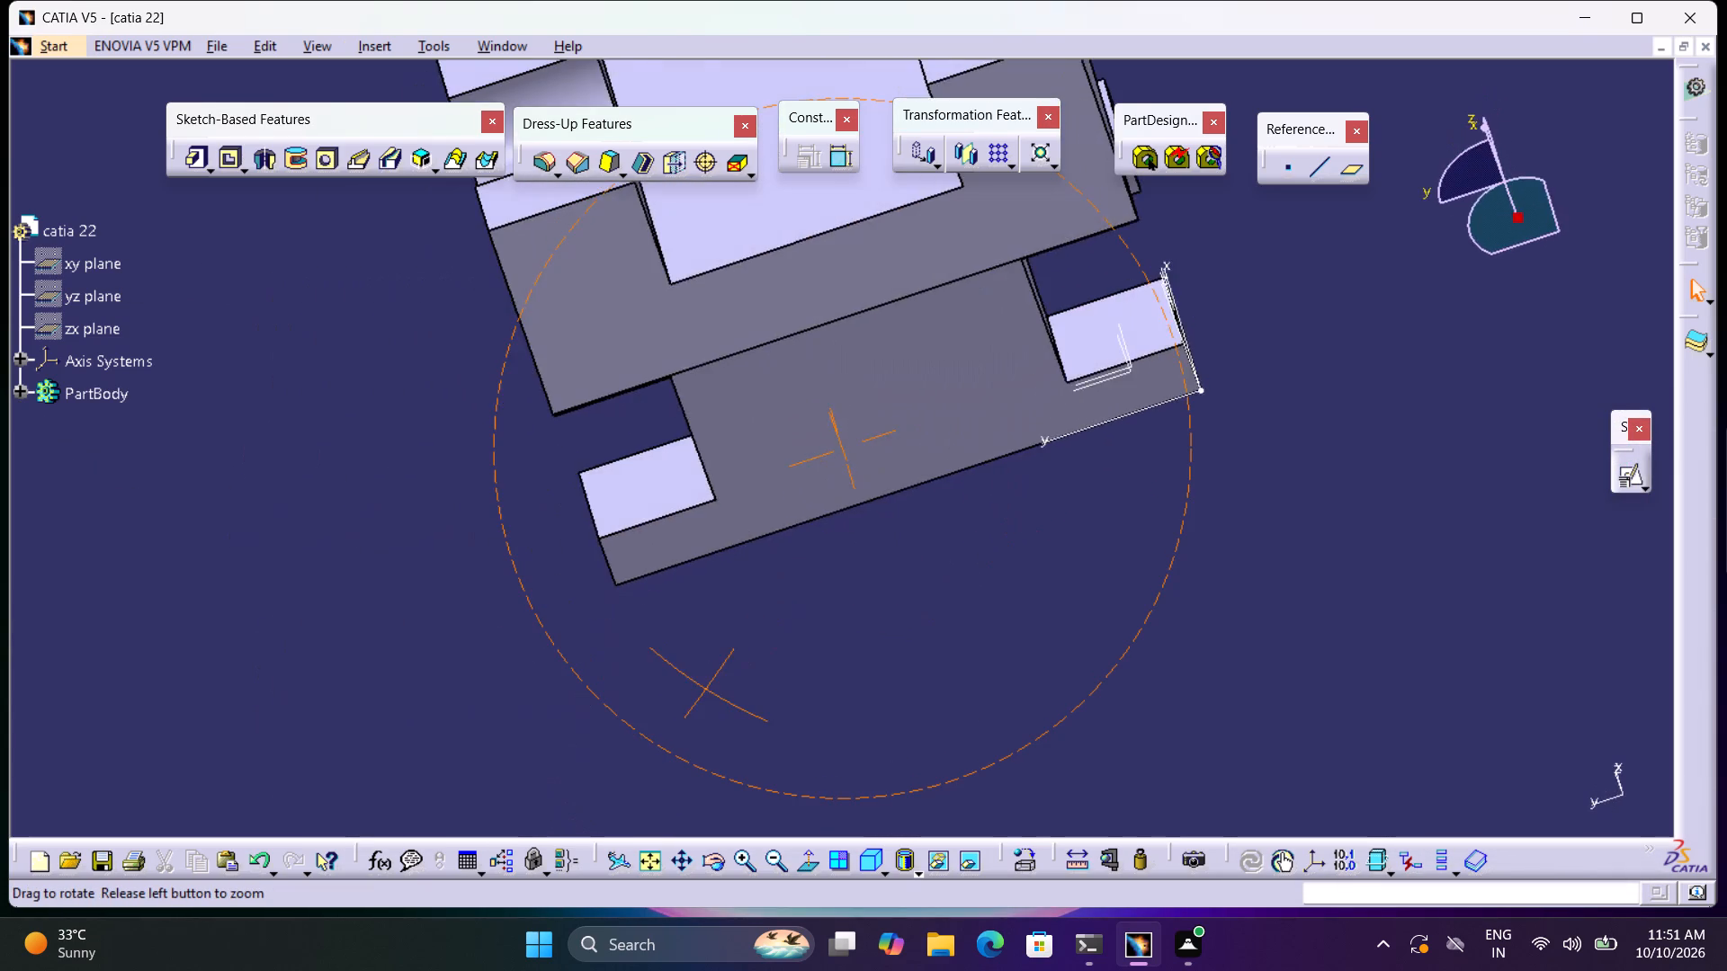
pyautogui.moveTo(704, 689); pyautogui.dragTo(704, 563, button='right')
pyautogui.moveTo(704, 689); pyautogui.dragTo(710, 562, button='middle')
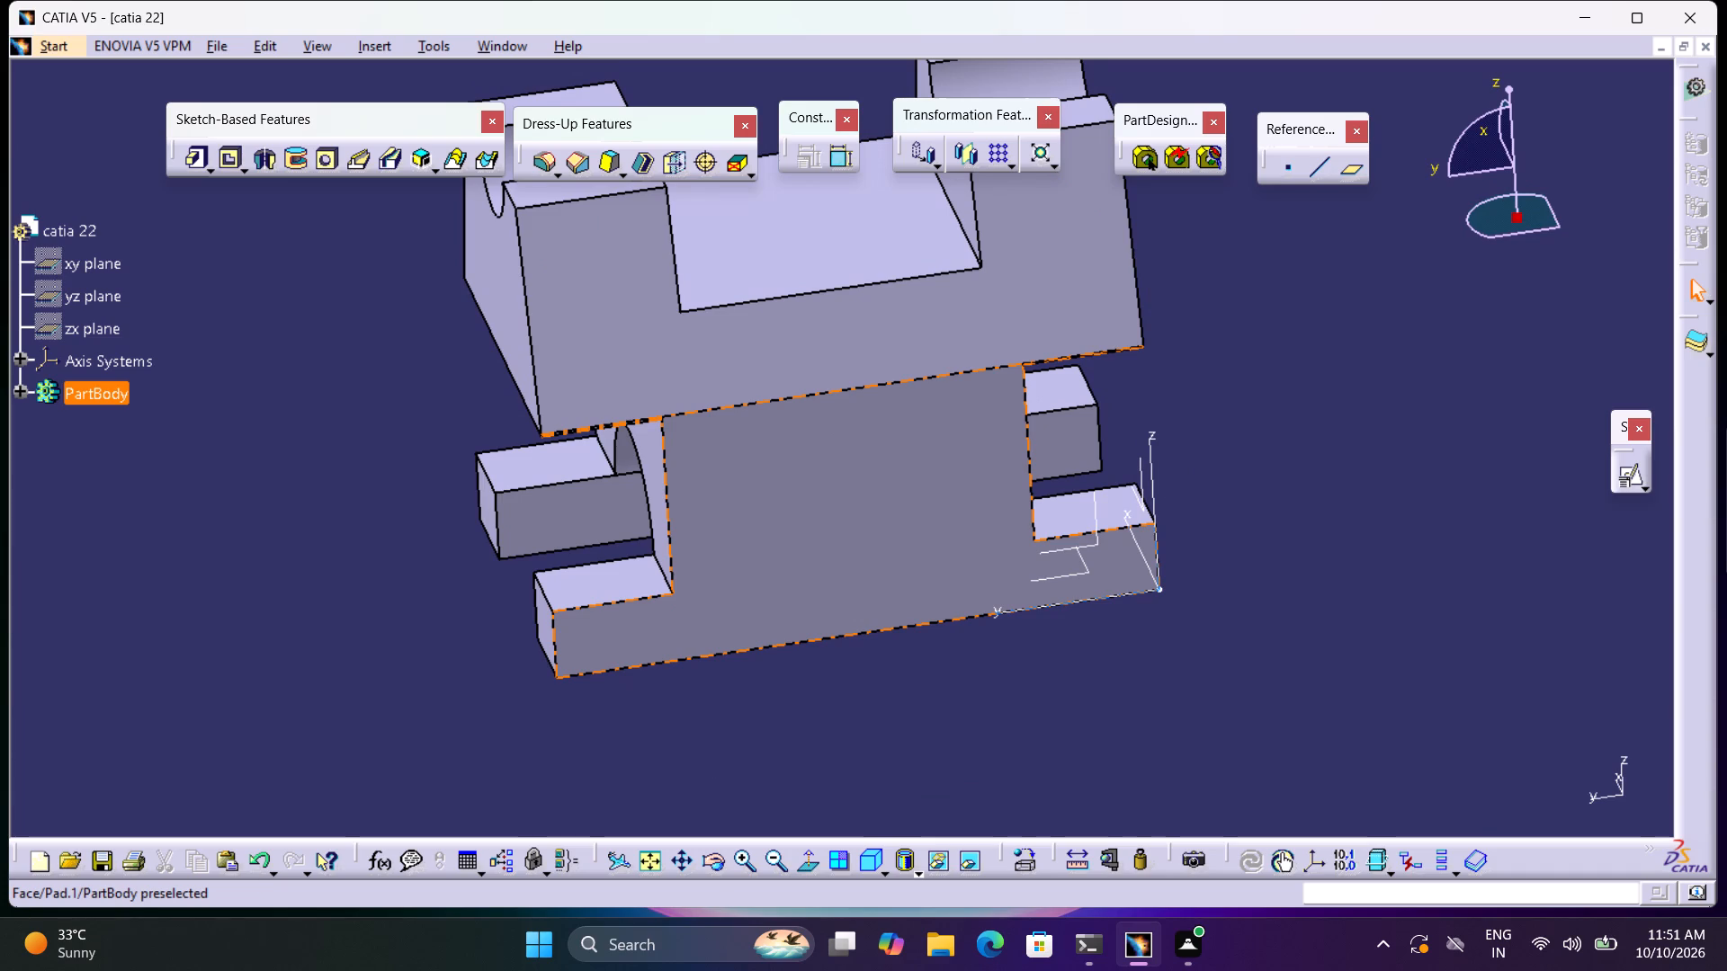
pyautogui.moveTo(771, 441); pyautogui.dragTo(749, 526, button='middle')
pyautogui.scroll(1, 749, 526)
pyautogui.click(1441, 457)
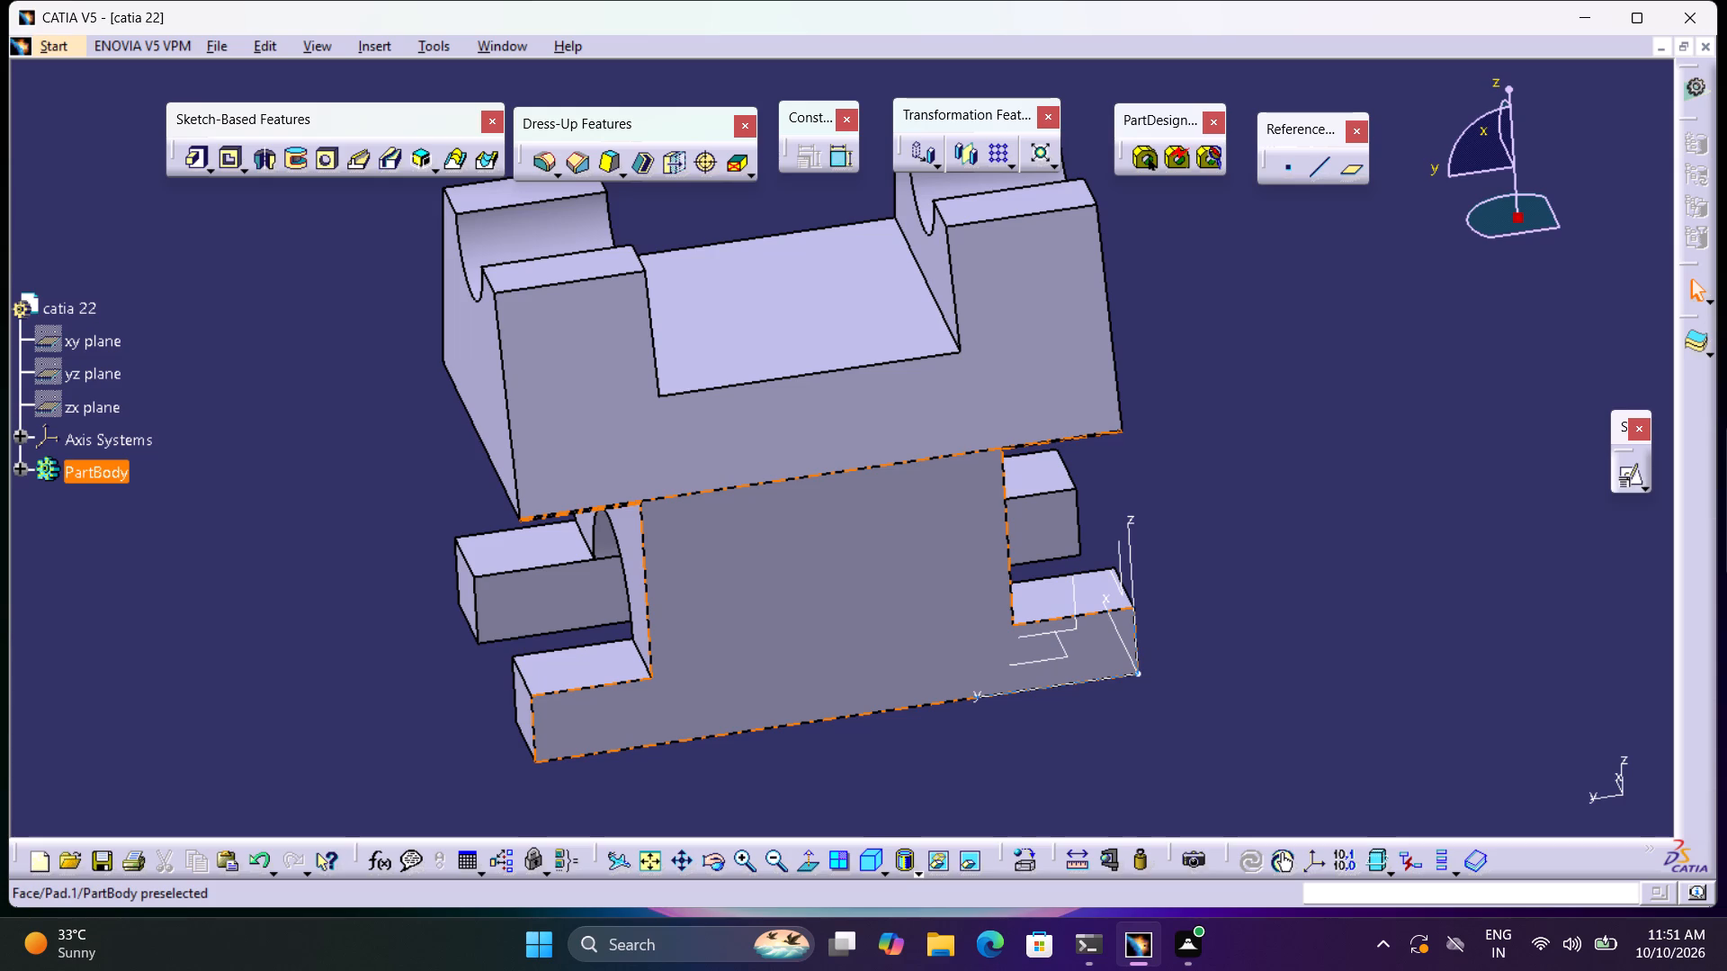
pyautogui.moveTo(831, 510); pyautogui.dragTo(825, 407, button='middle')
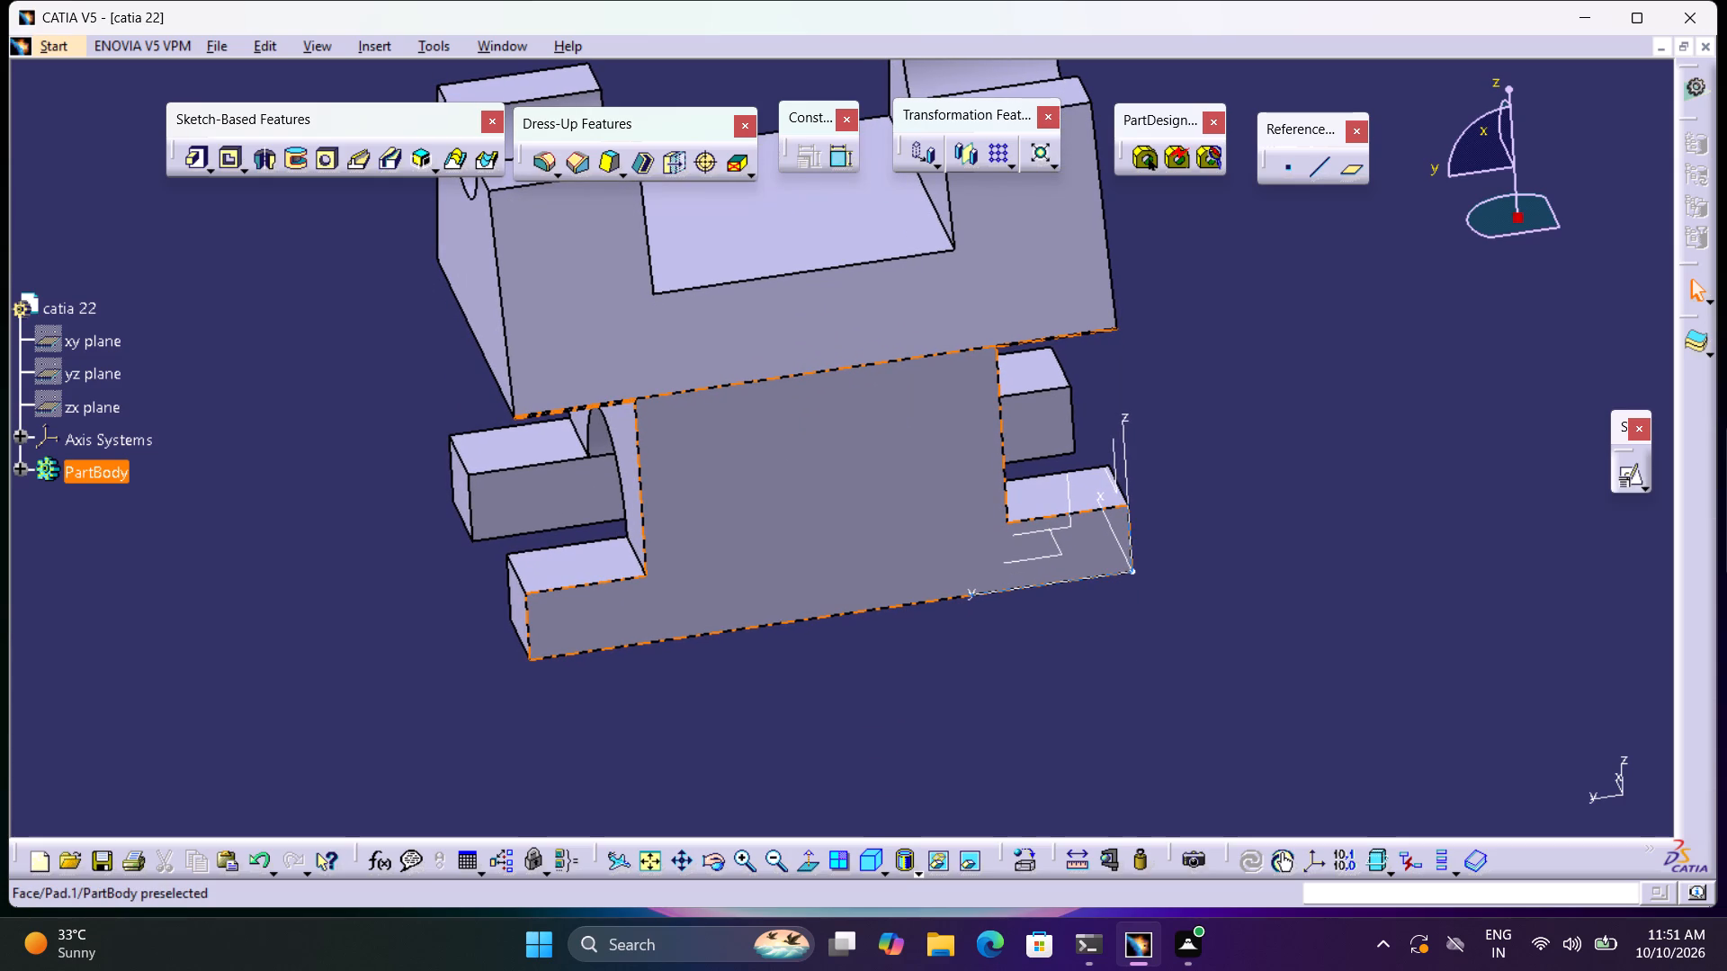
pyautogui.click(1440, 724)
pyautogui.click(1434, 724)
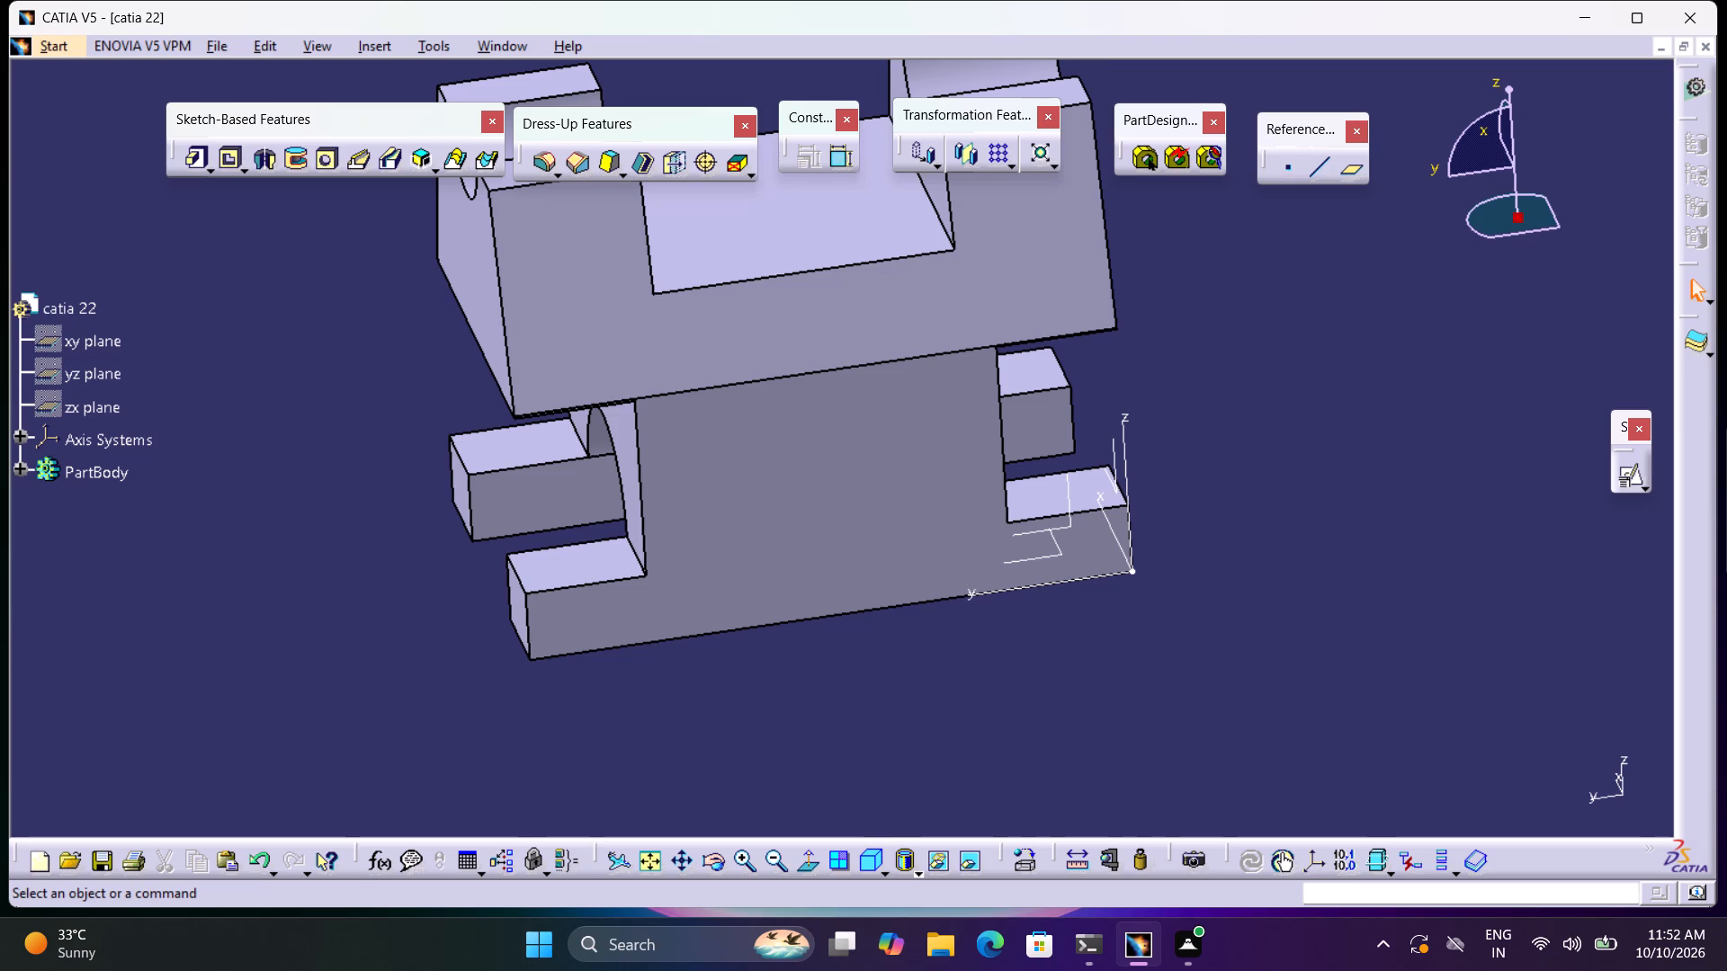
pyautogui.moveTo(1167, 450); pyautogui.dragTo(1252, 598, button='middle')
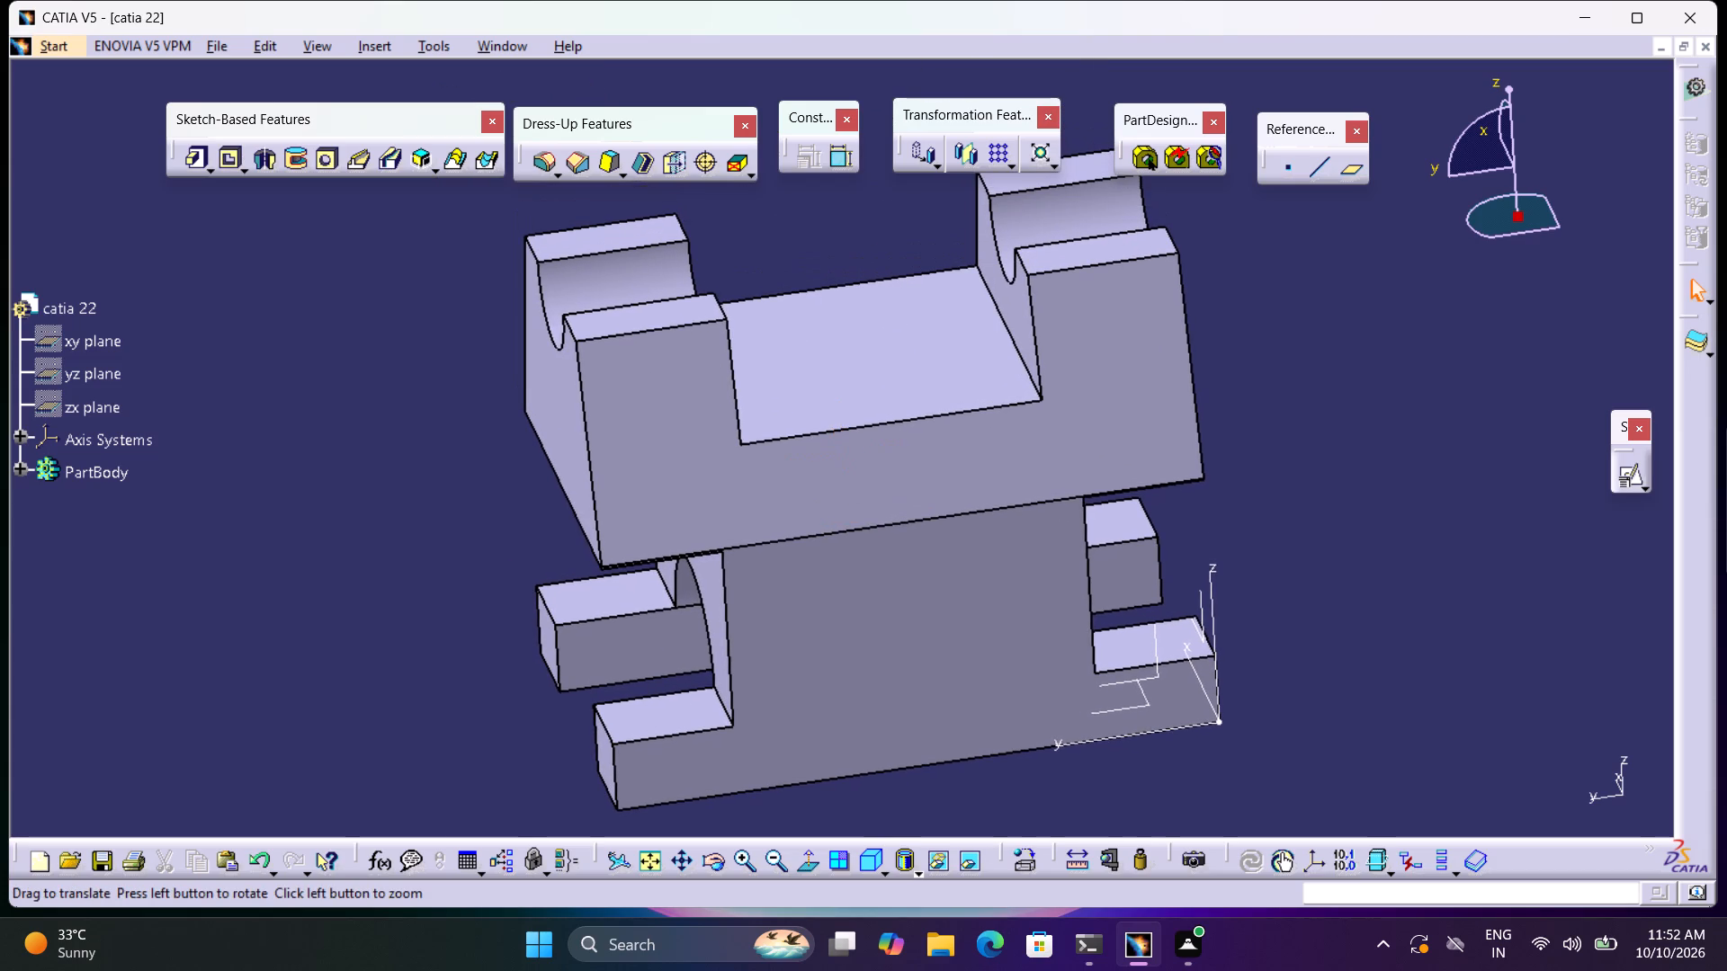
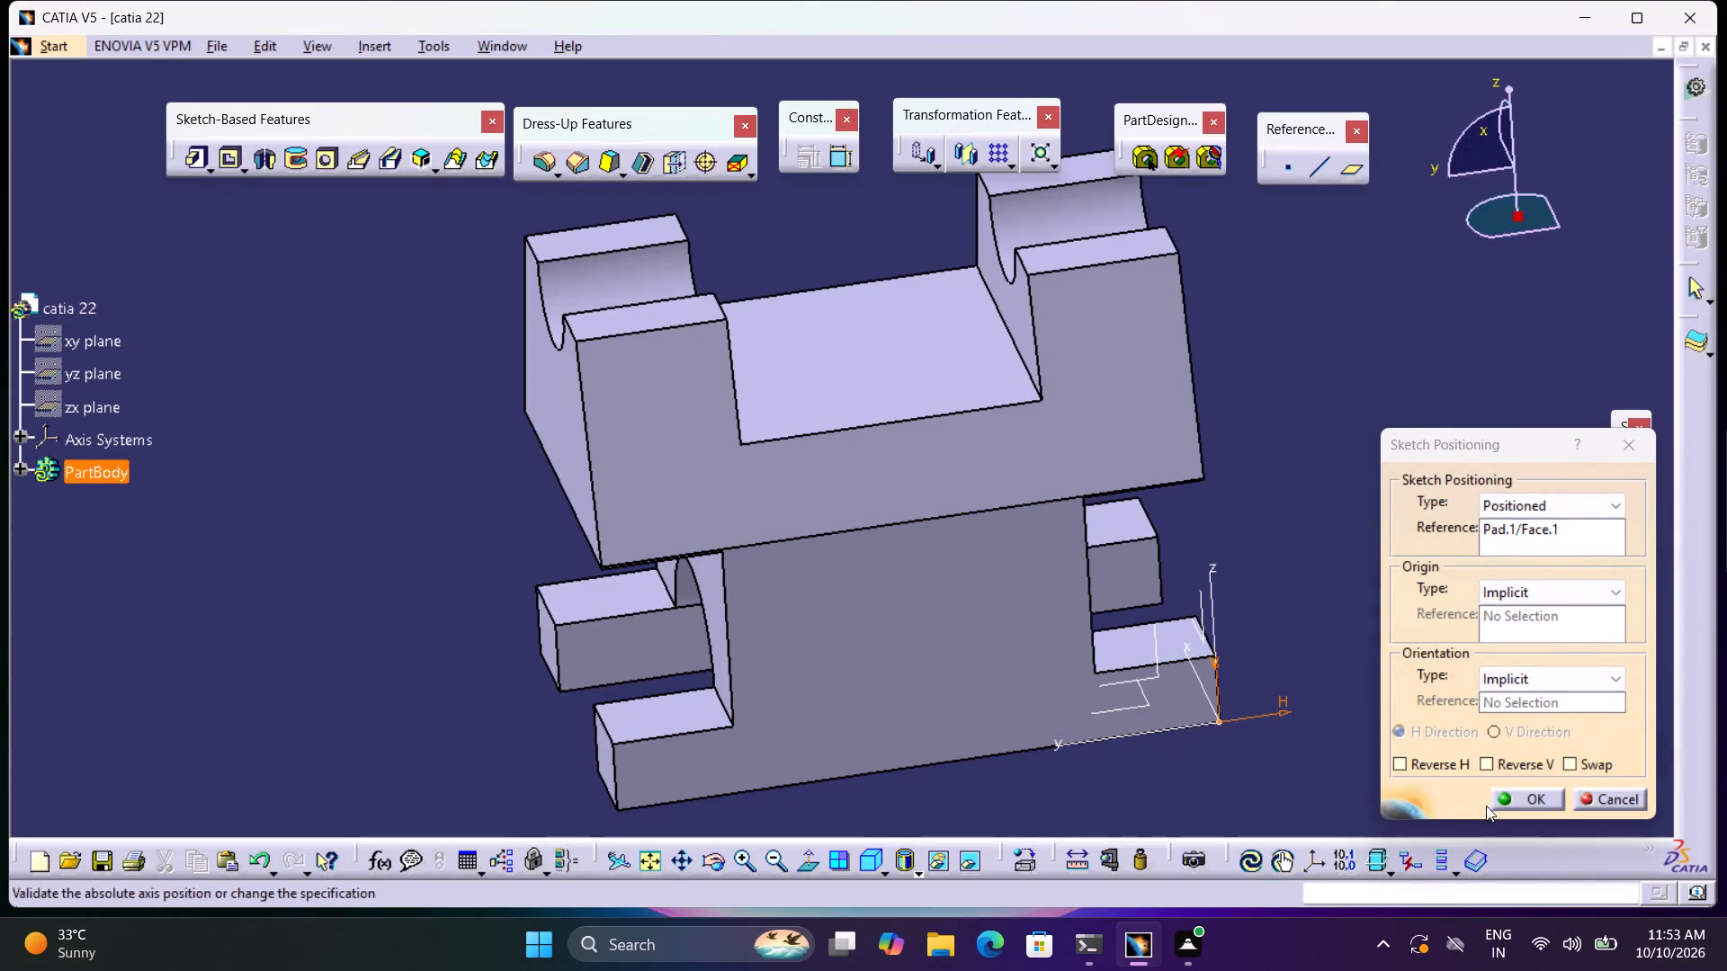
# Open a positioned sketch on the body's front face and project the upper block's face outline into it.
pyautogui.click(1510, 806)
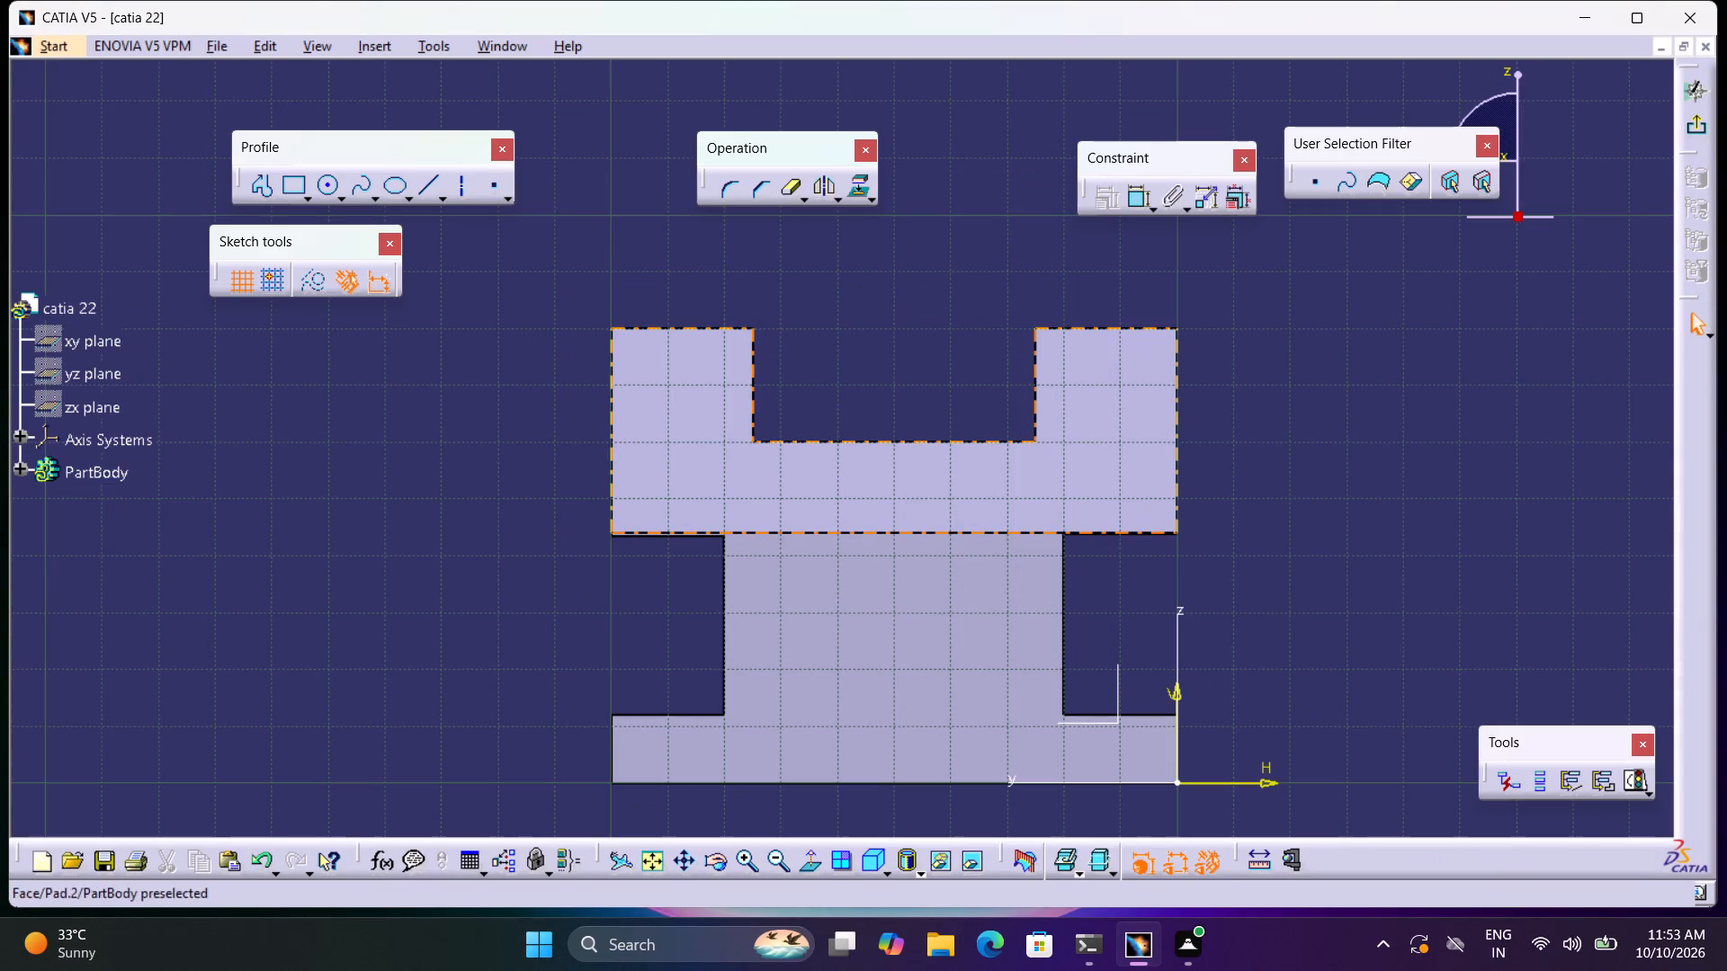
pyautogui.moveTo(676, 446); pyautogui.dragTo(707, 596, button='middle')
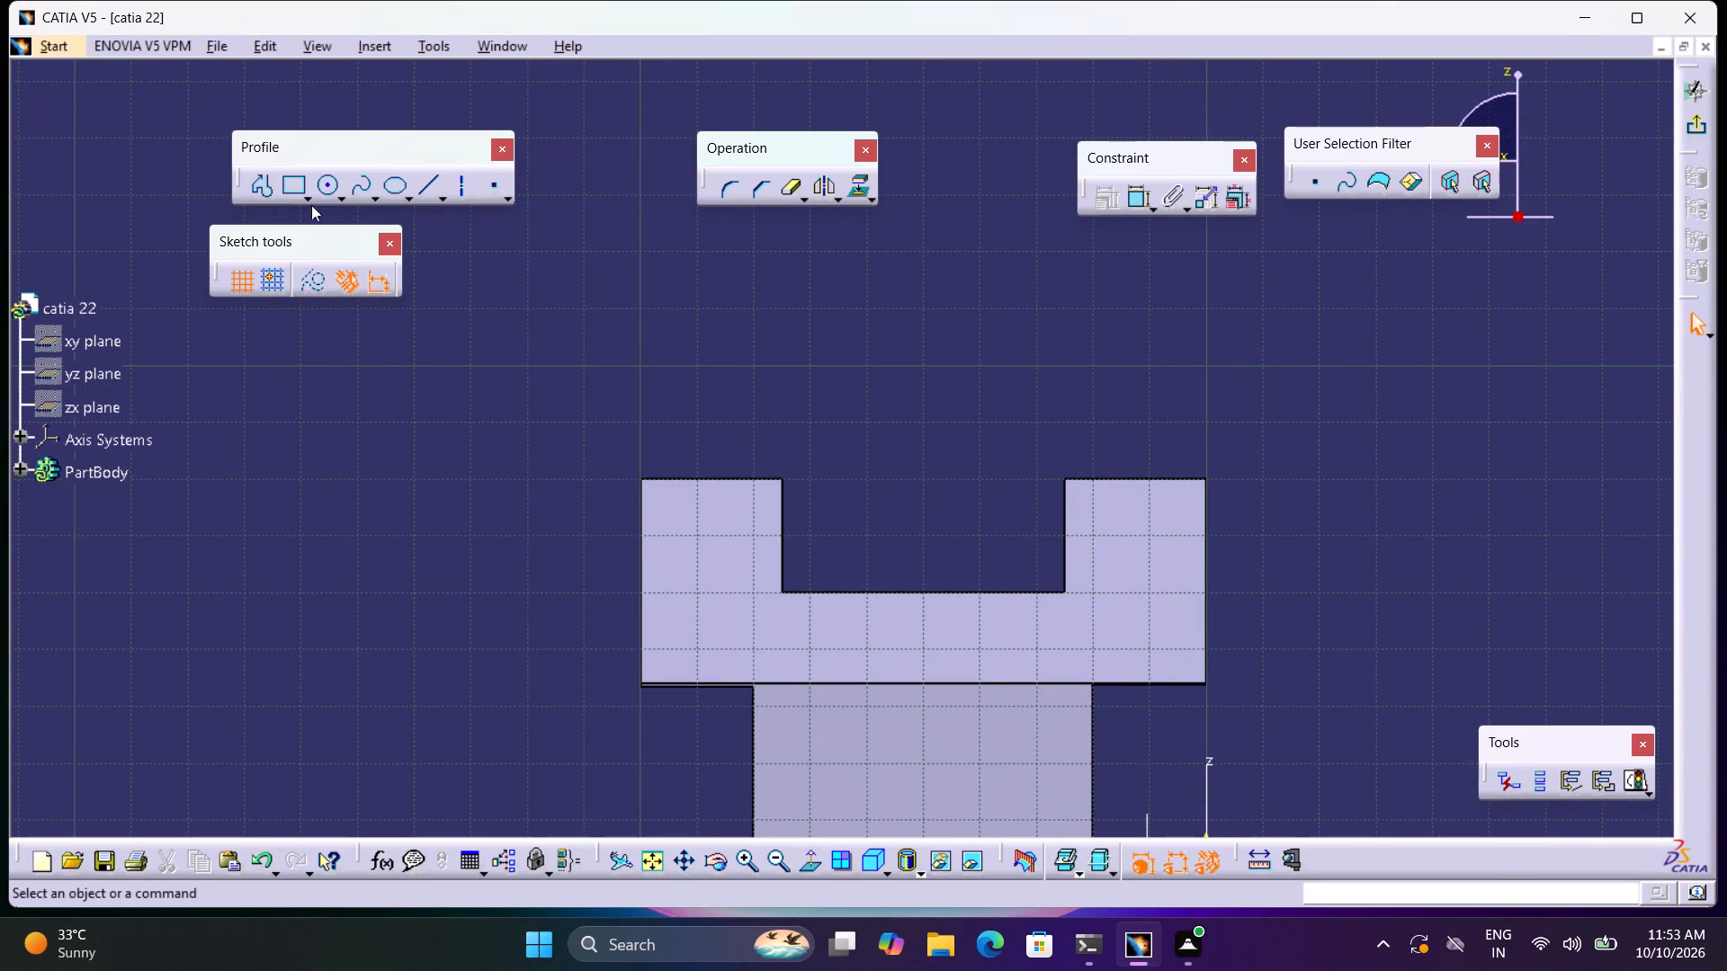
pyautogui.click(266, 177)
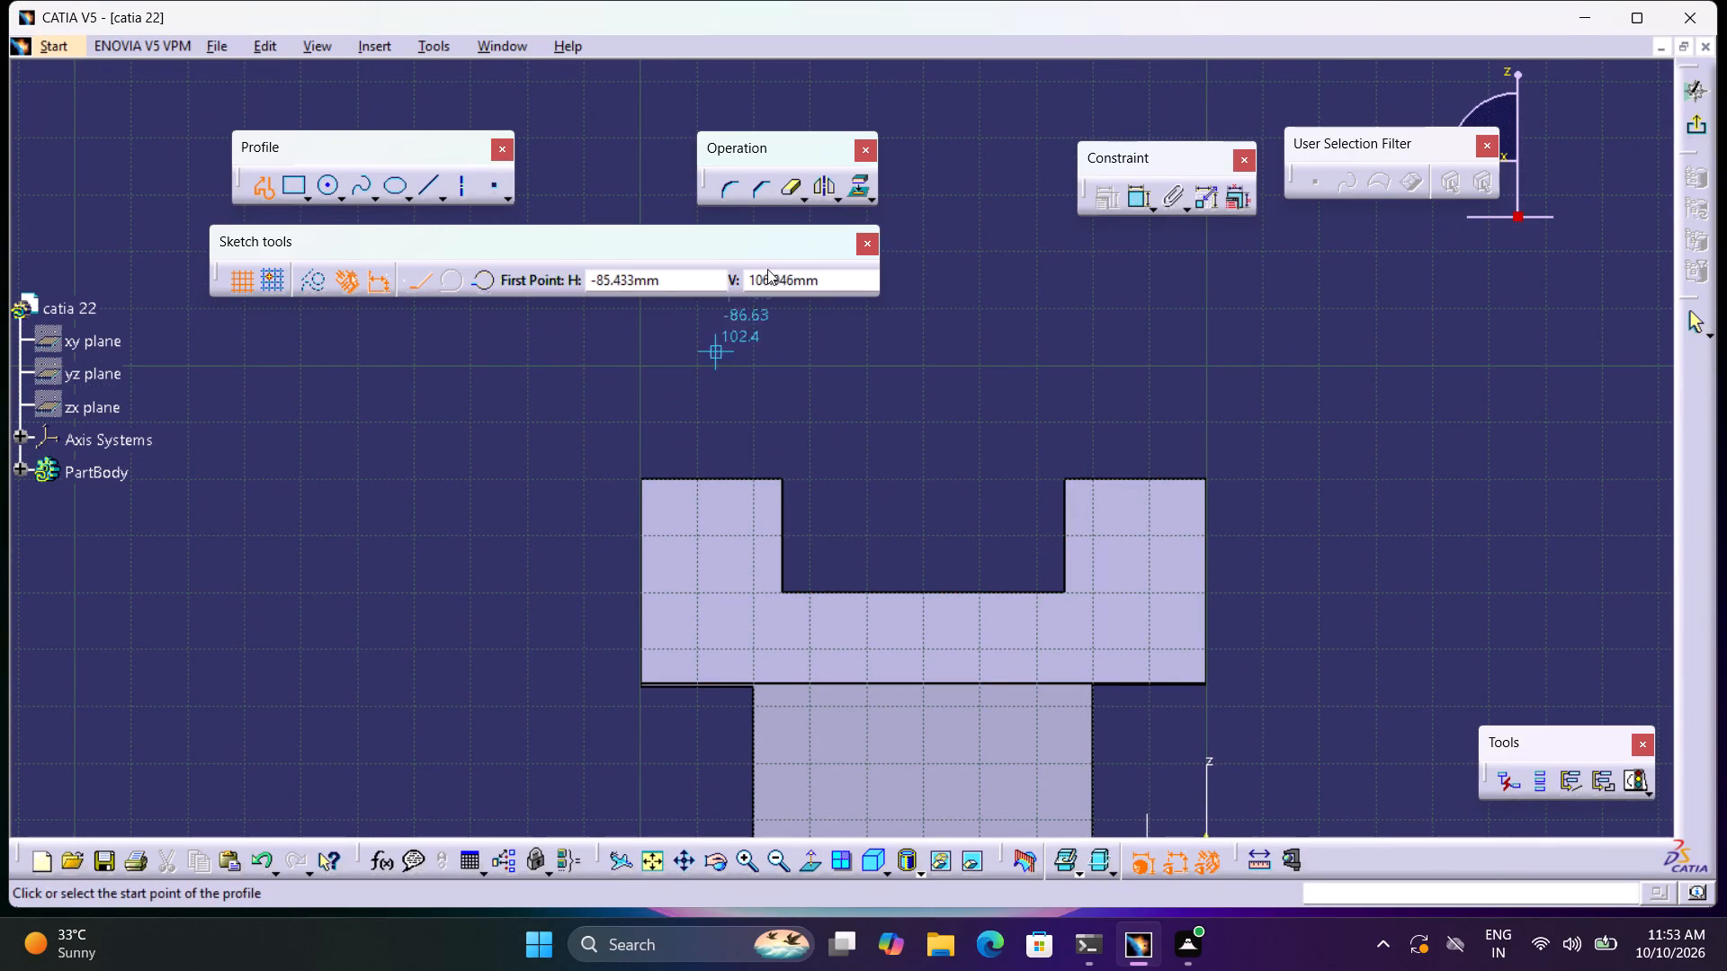
pyautogui.click(864, 183)
pyautogui.click(725, 556)
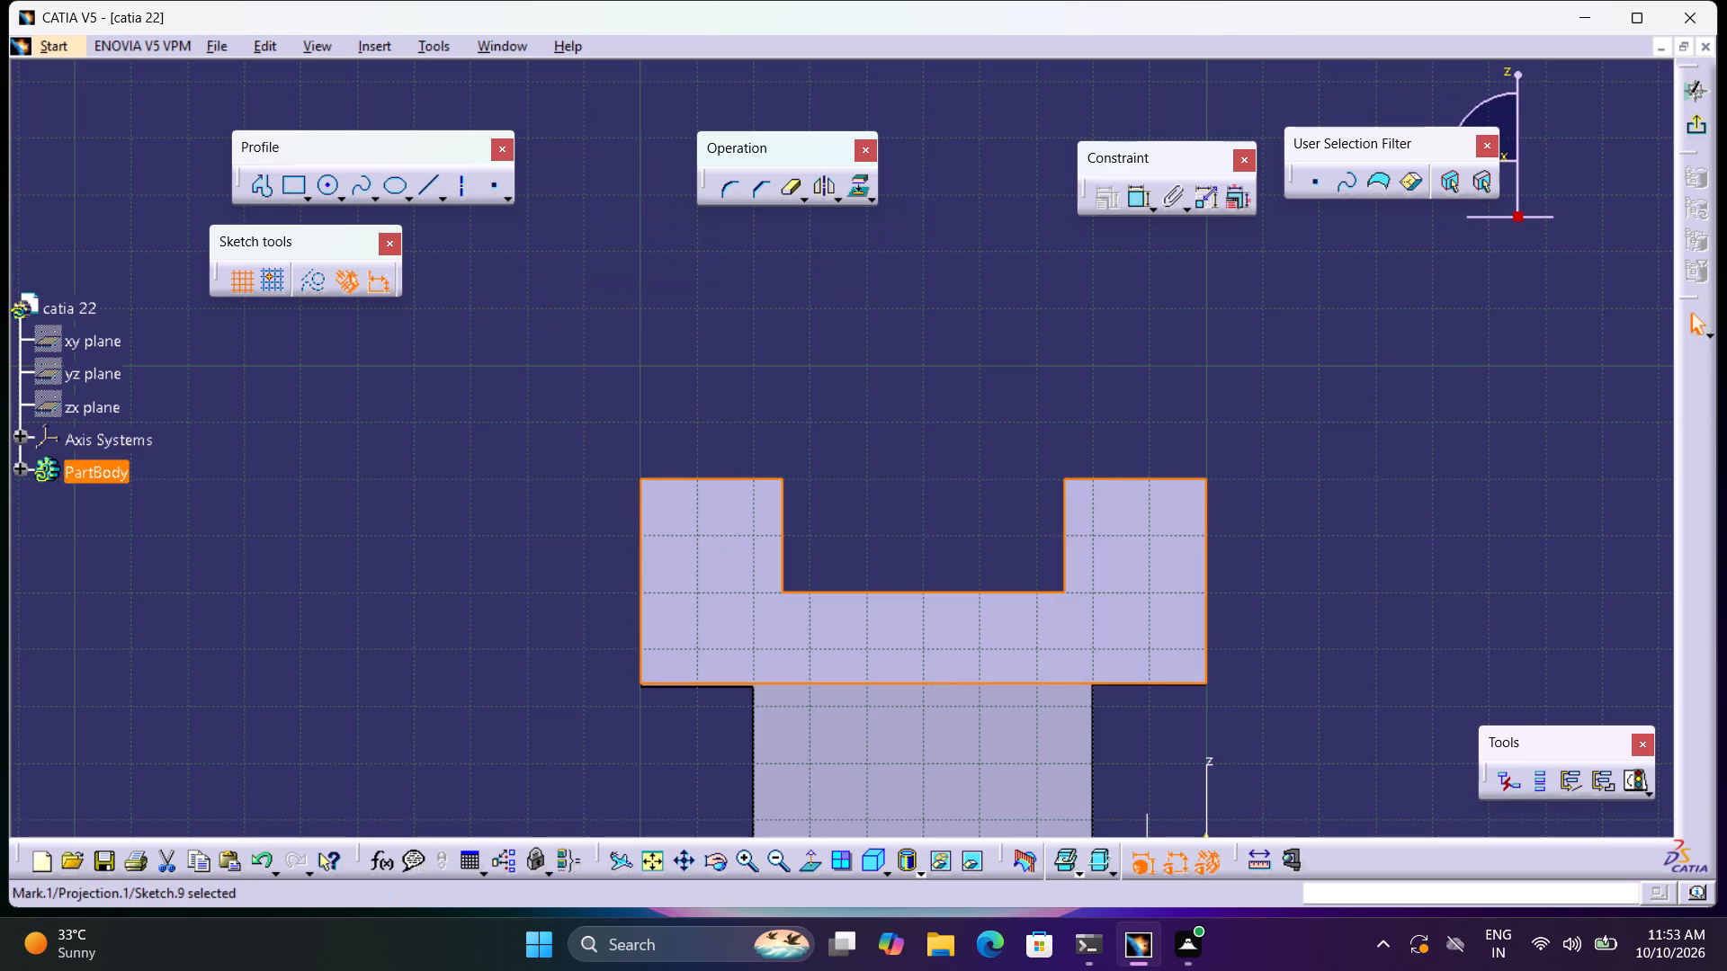
# Sketch a closed triangle along the upper block's left-hand edge, with a top side about 12 mm long and full block height.
pyautogui.click(262, 184)
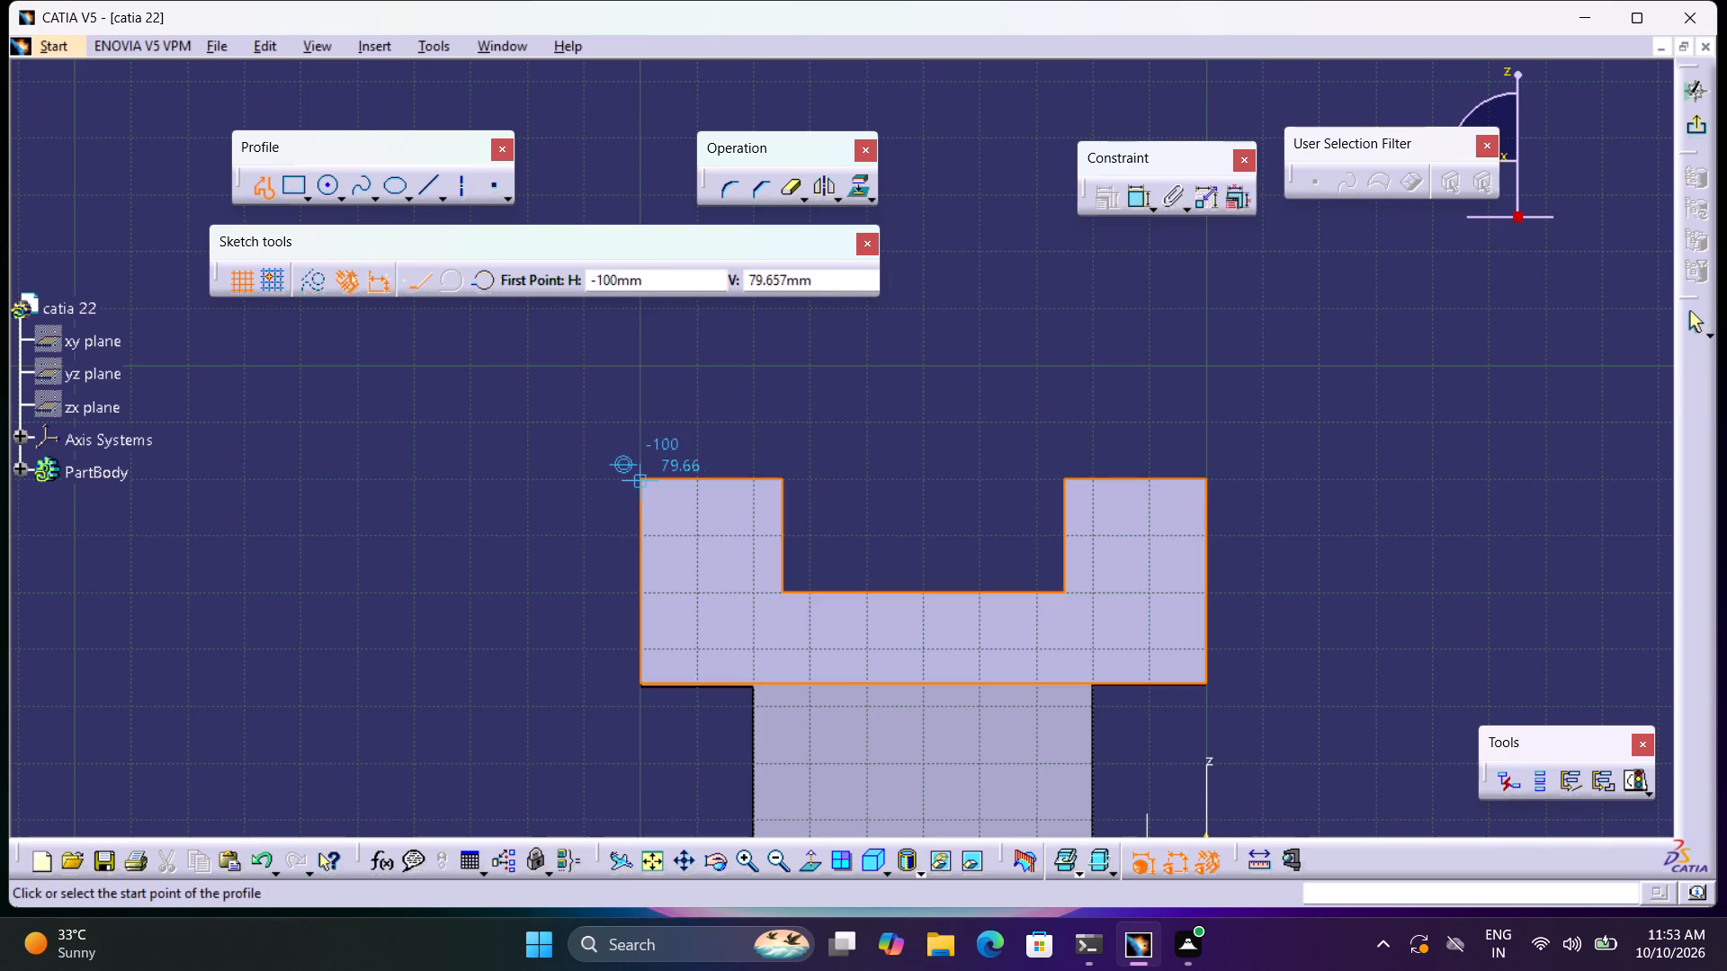
pyautogui.click(641, 484)
pyautogui.click(708, 483)
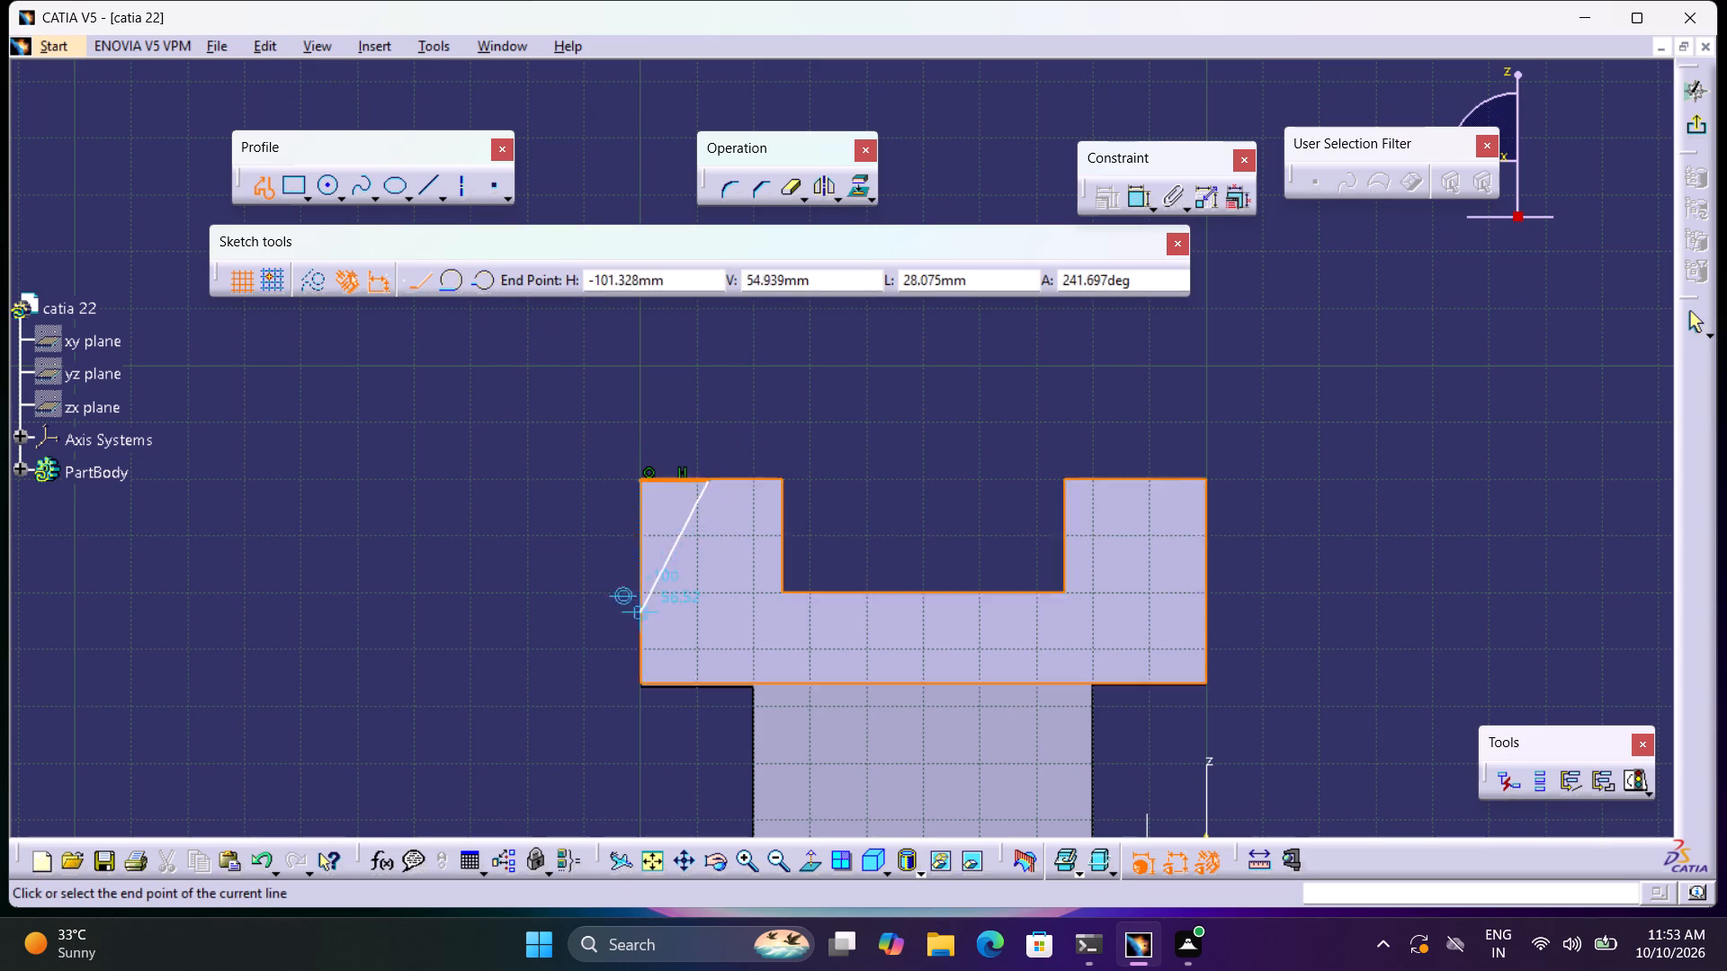
pyautogui.click(642, 683)
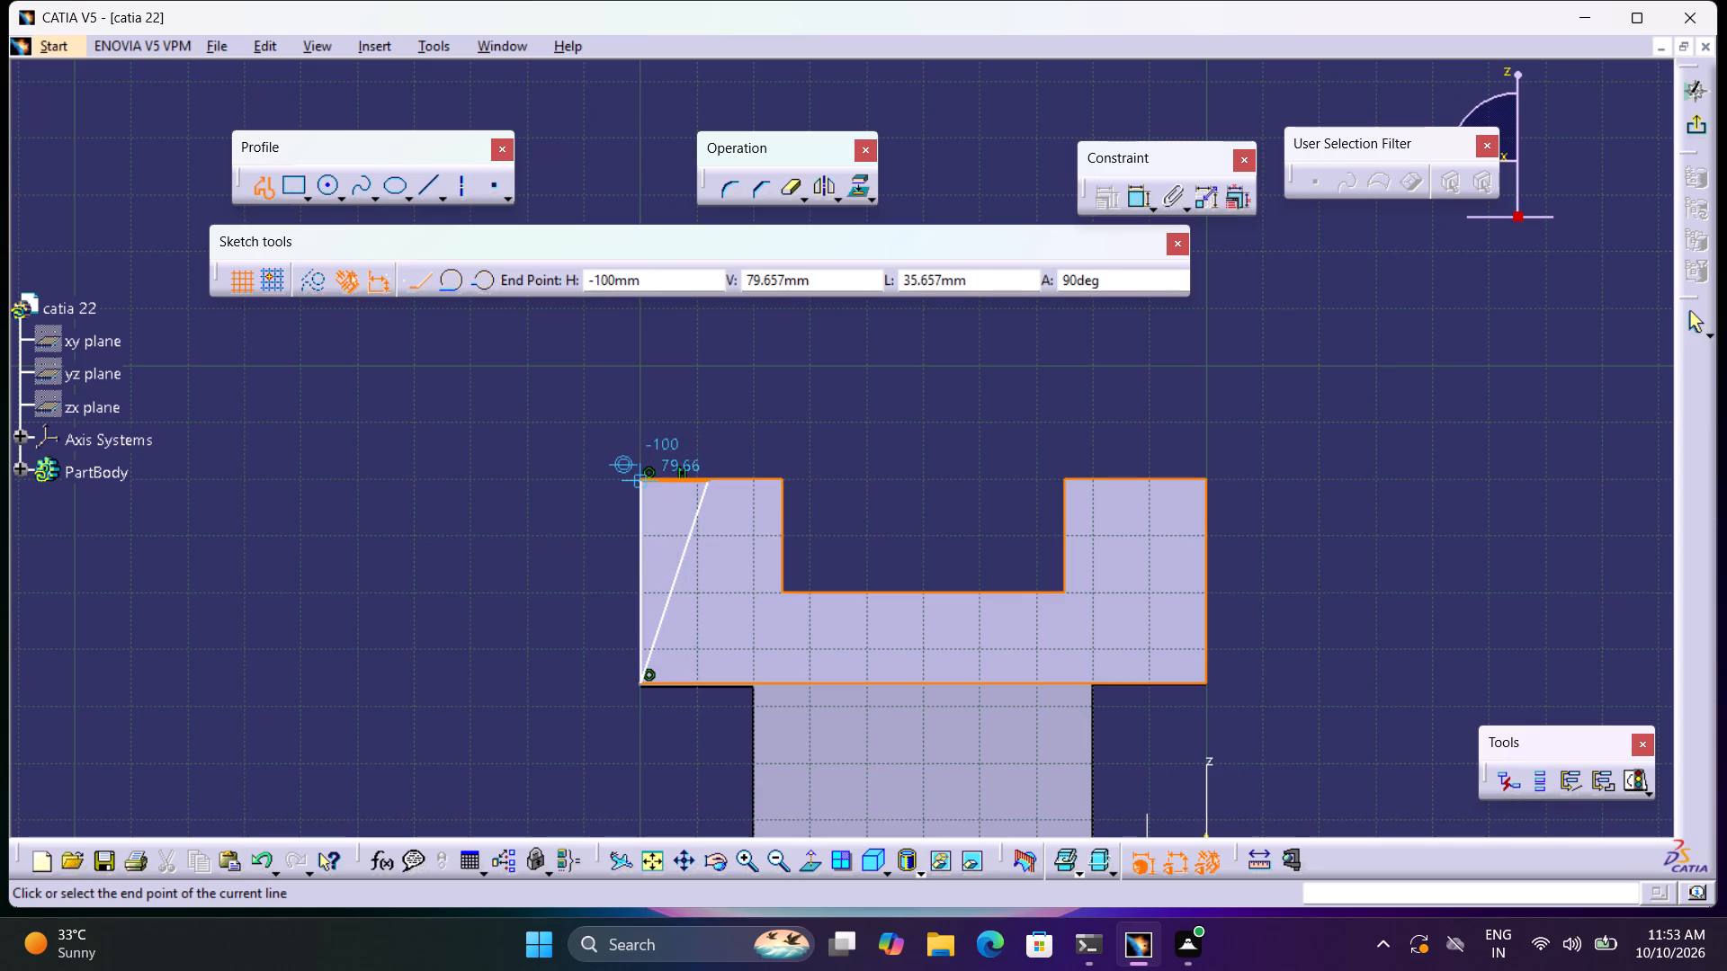
pyautogui.click(640, 479)
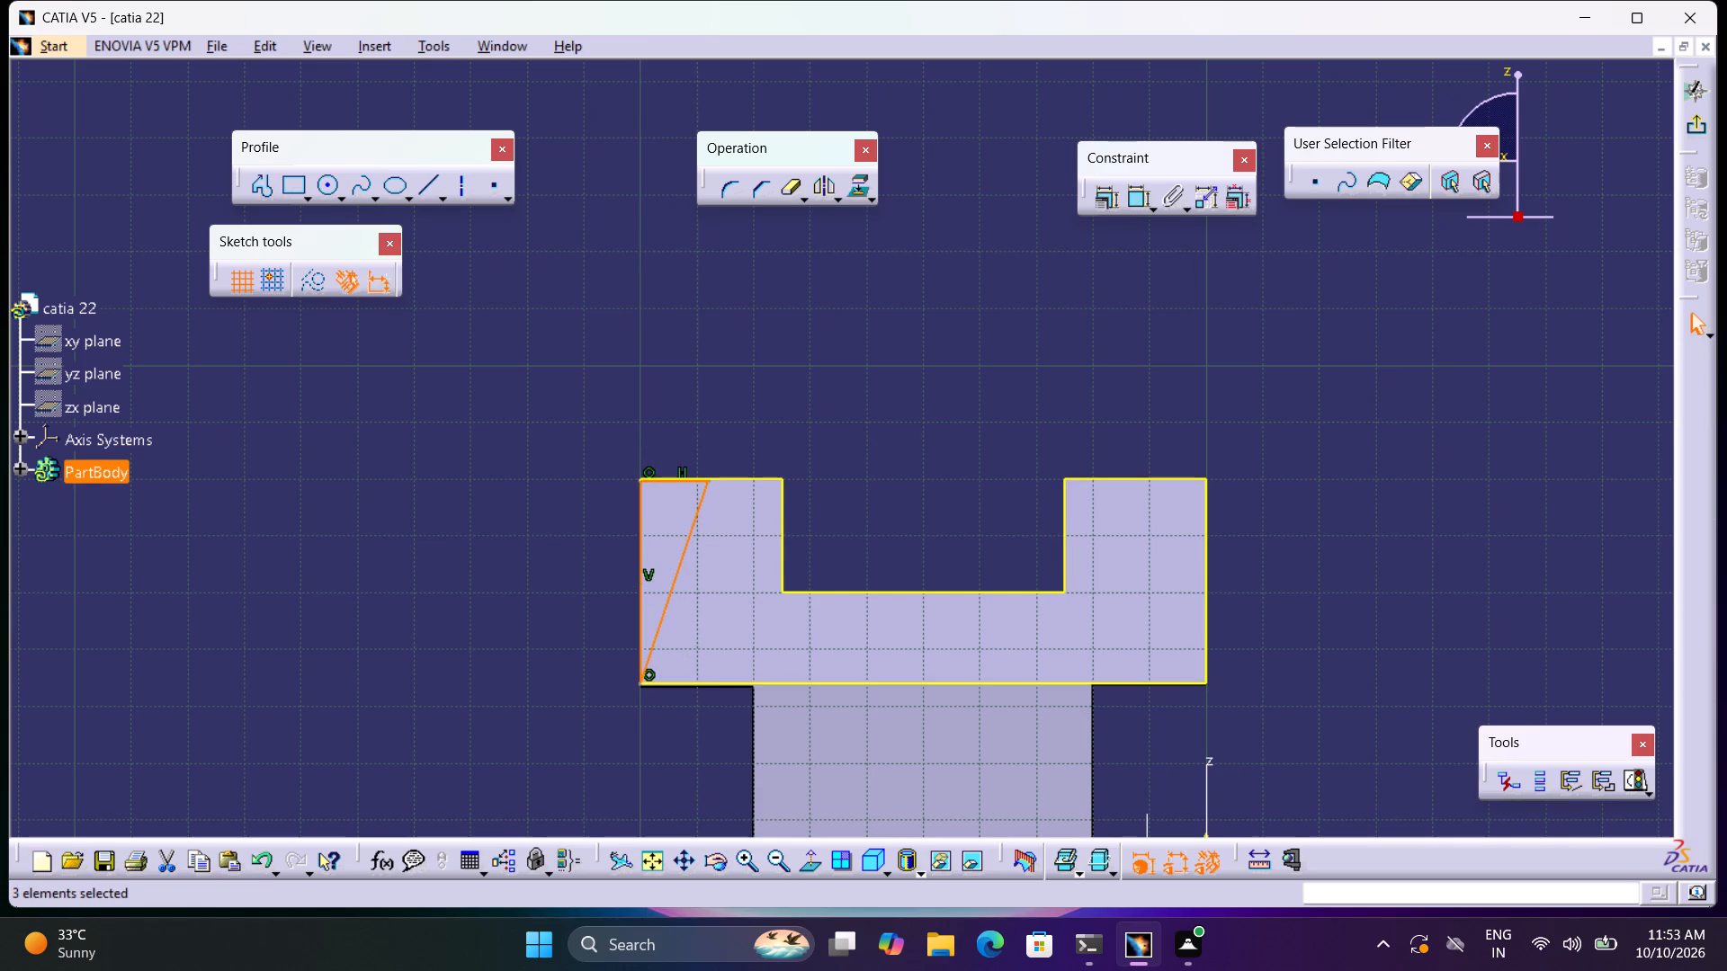
pyautogui.doubleClick(861, 228)
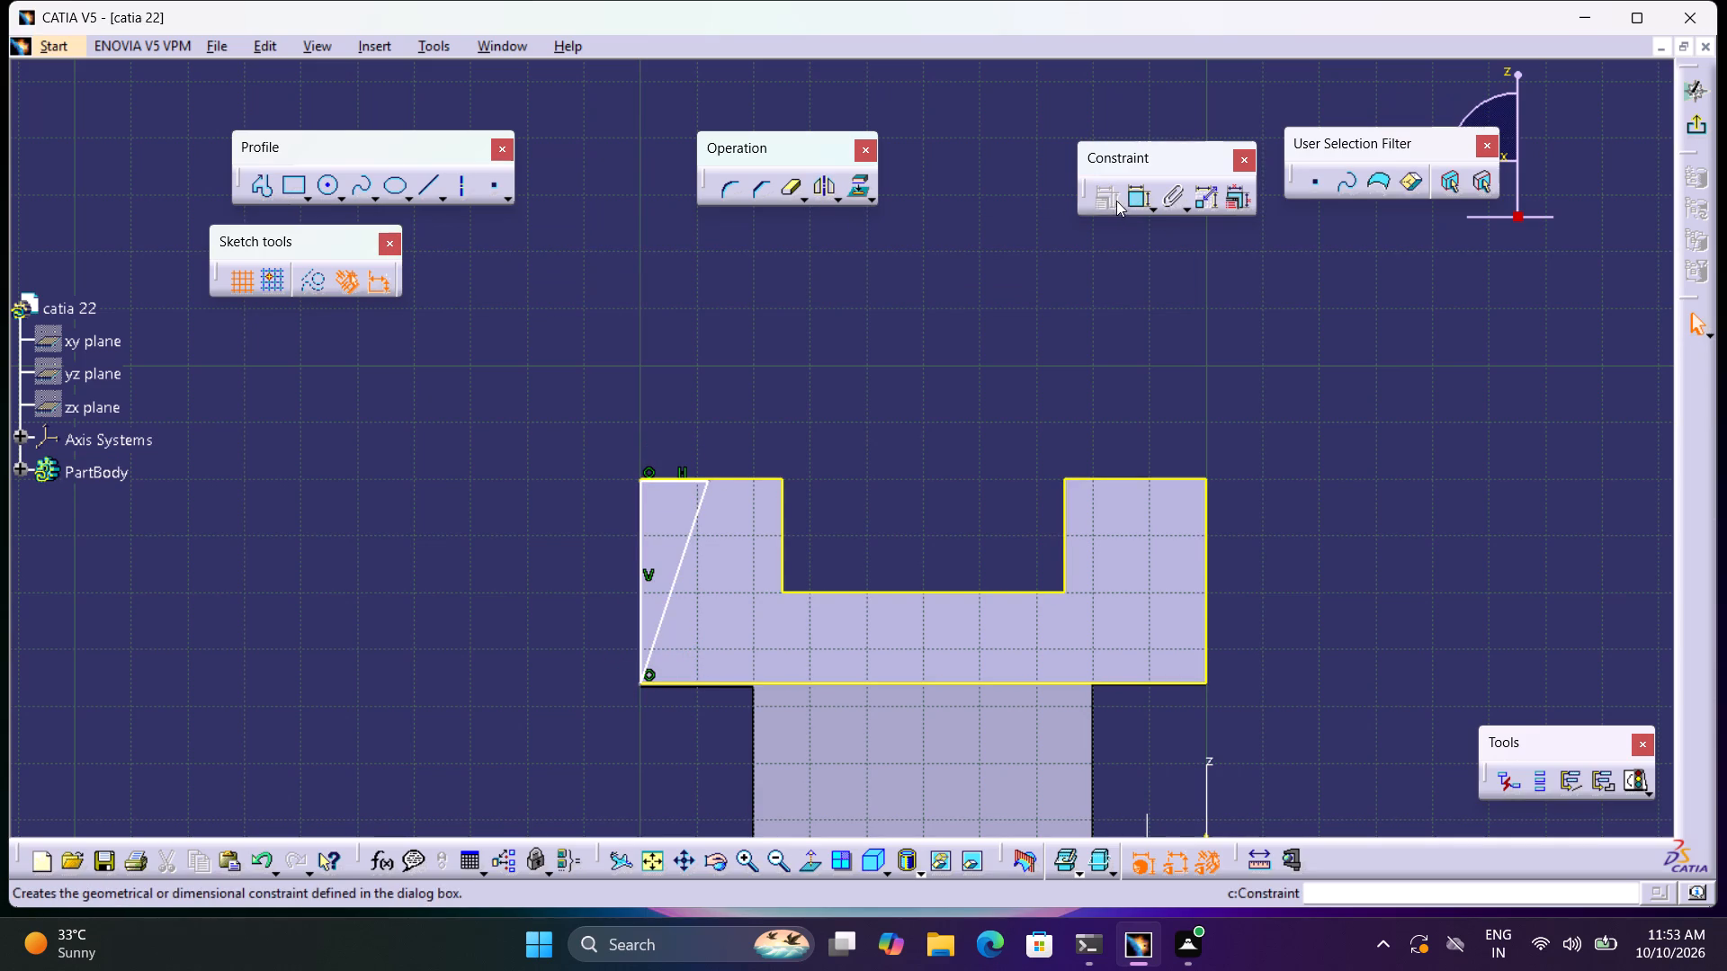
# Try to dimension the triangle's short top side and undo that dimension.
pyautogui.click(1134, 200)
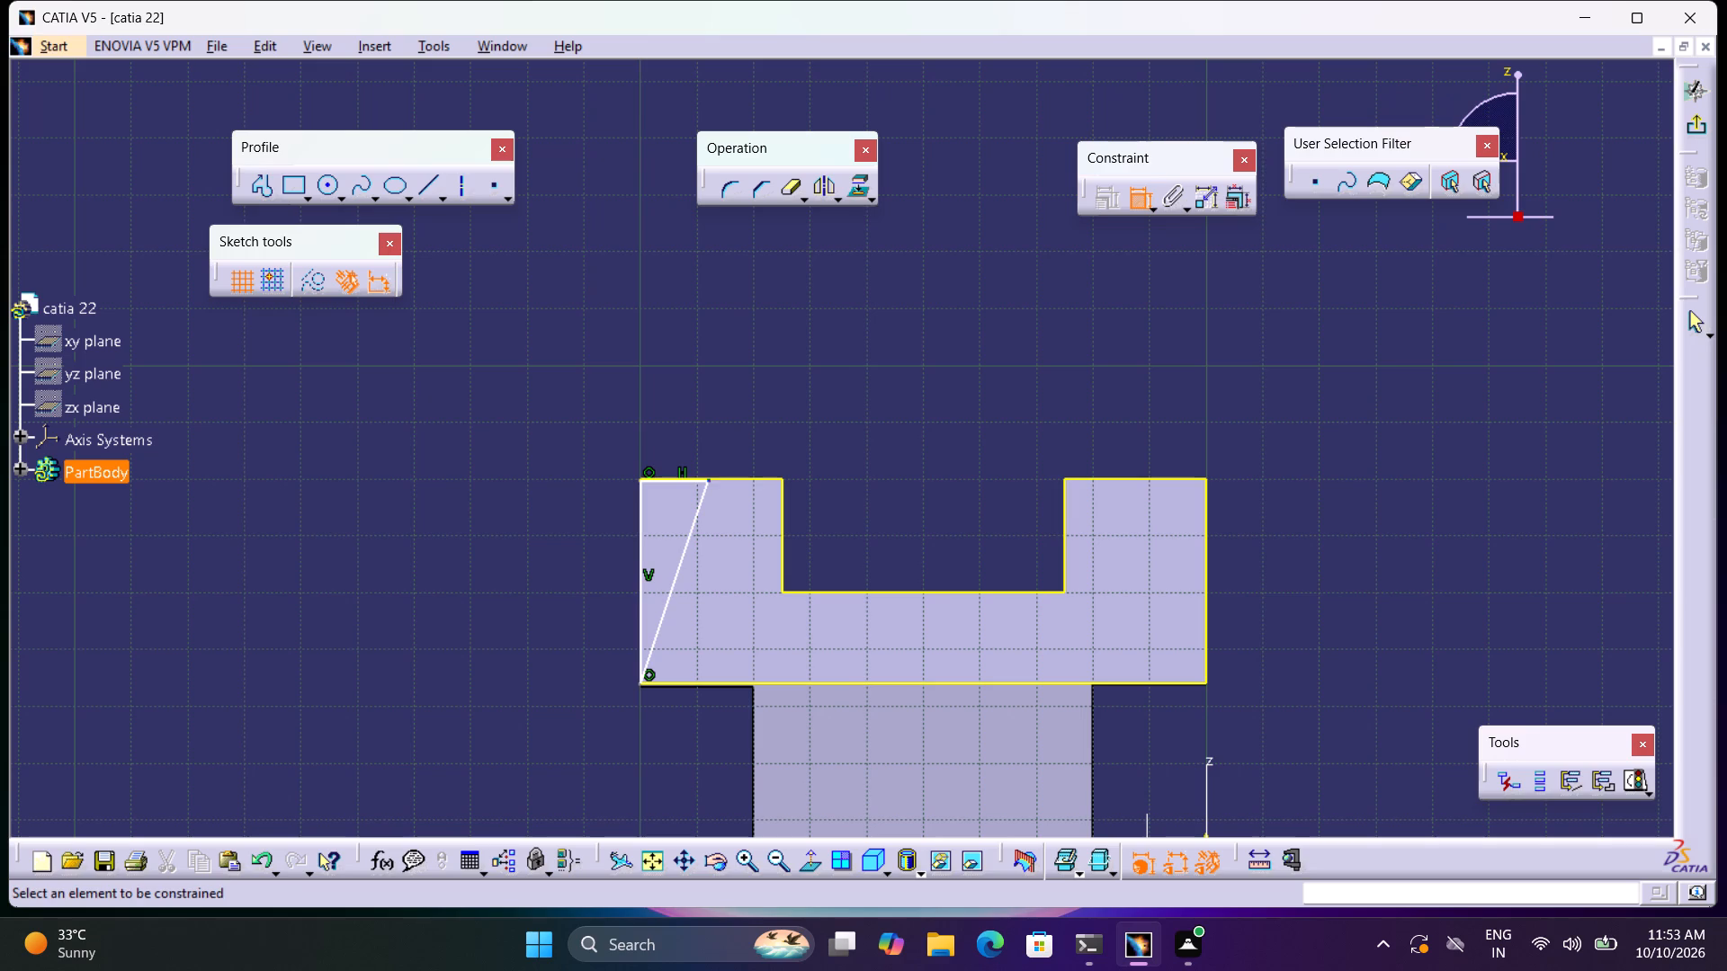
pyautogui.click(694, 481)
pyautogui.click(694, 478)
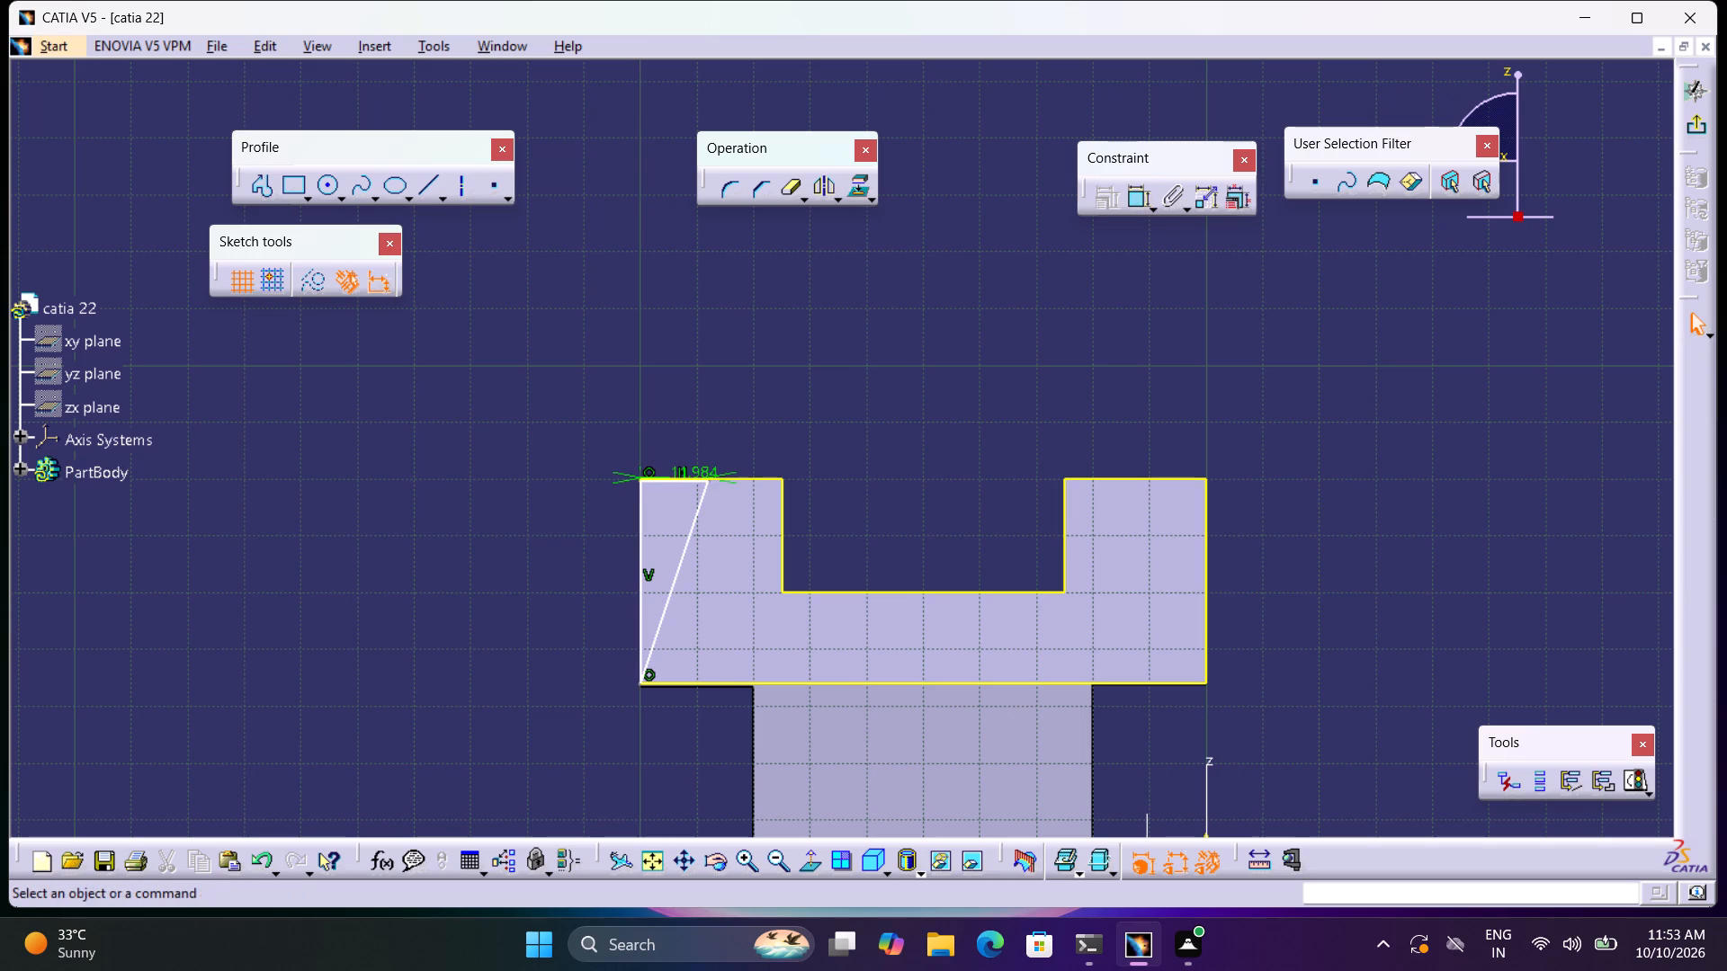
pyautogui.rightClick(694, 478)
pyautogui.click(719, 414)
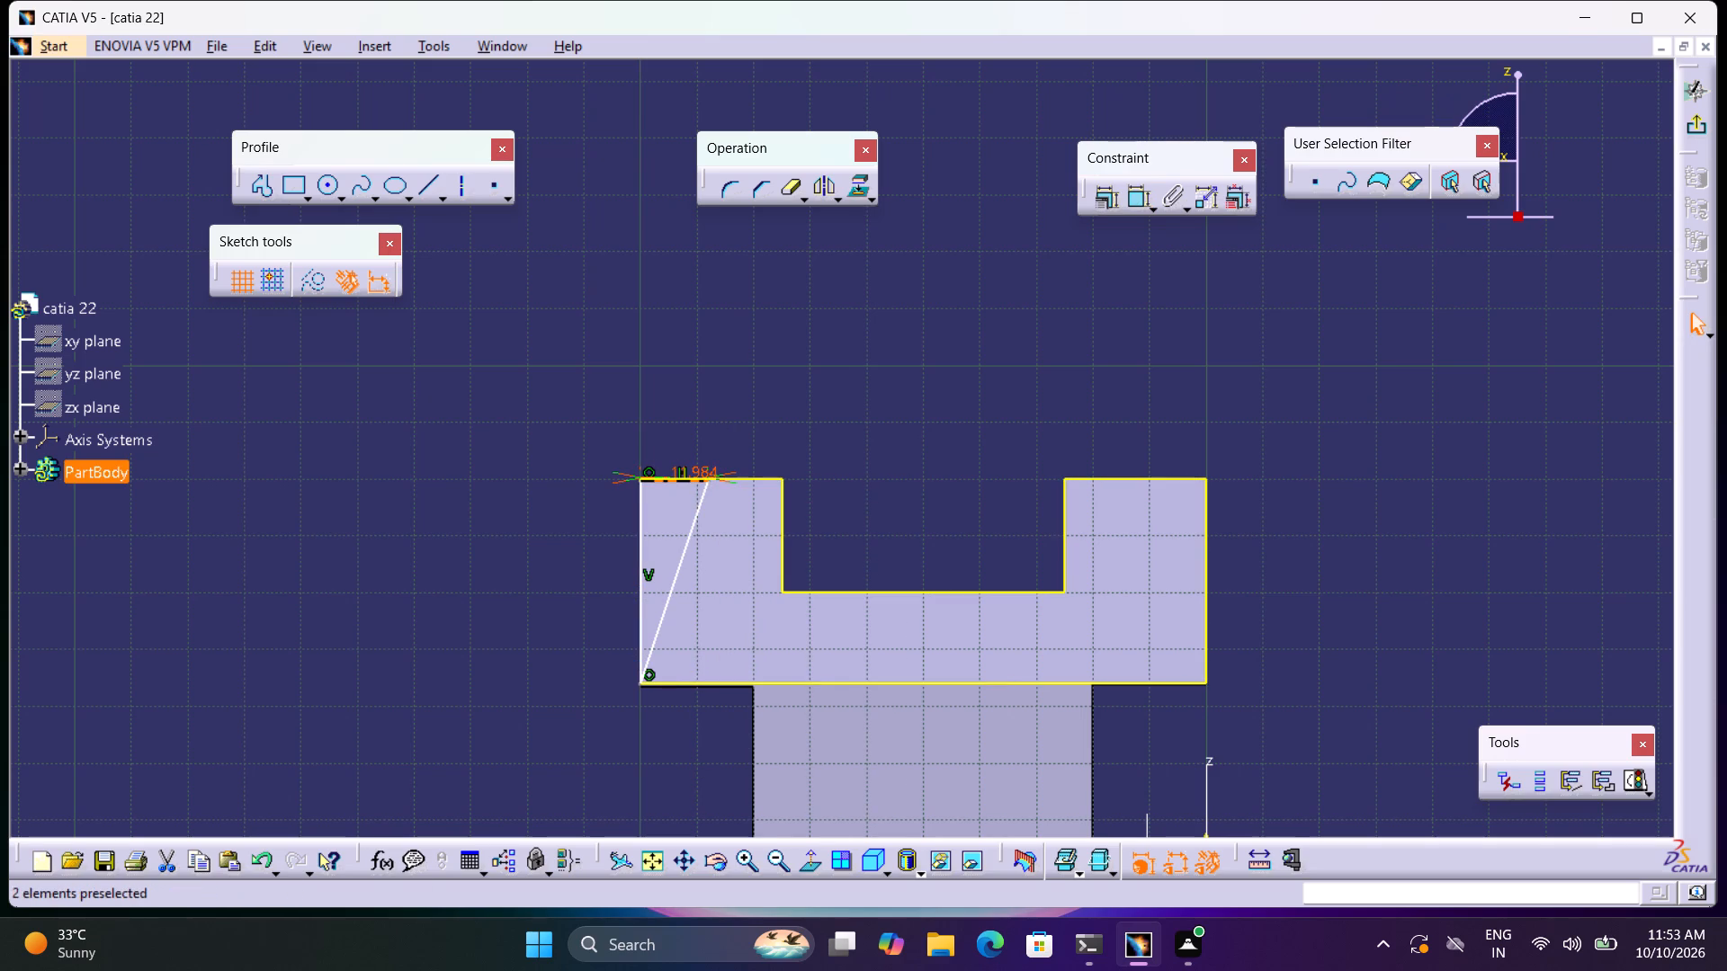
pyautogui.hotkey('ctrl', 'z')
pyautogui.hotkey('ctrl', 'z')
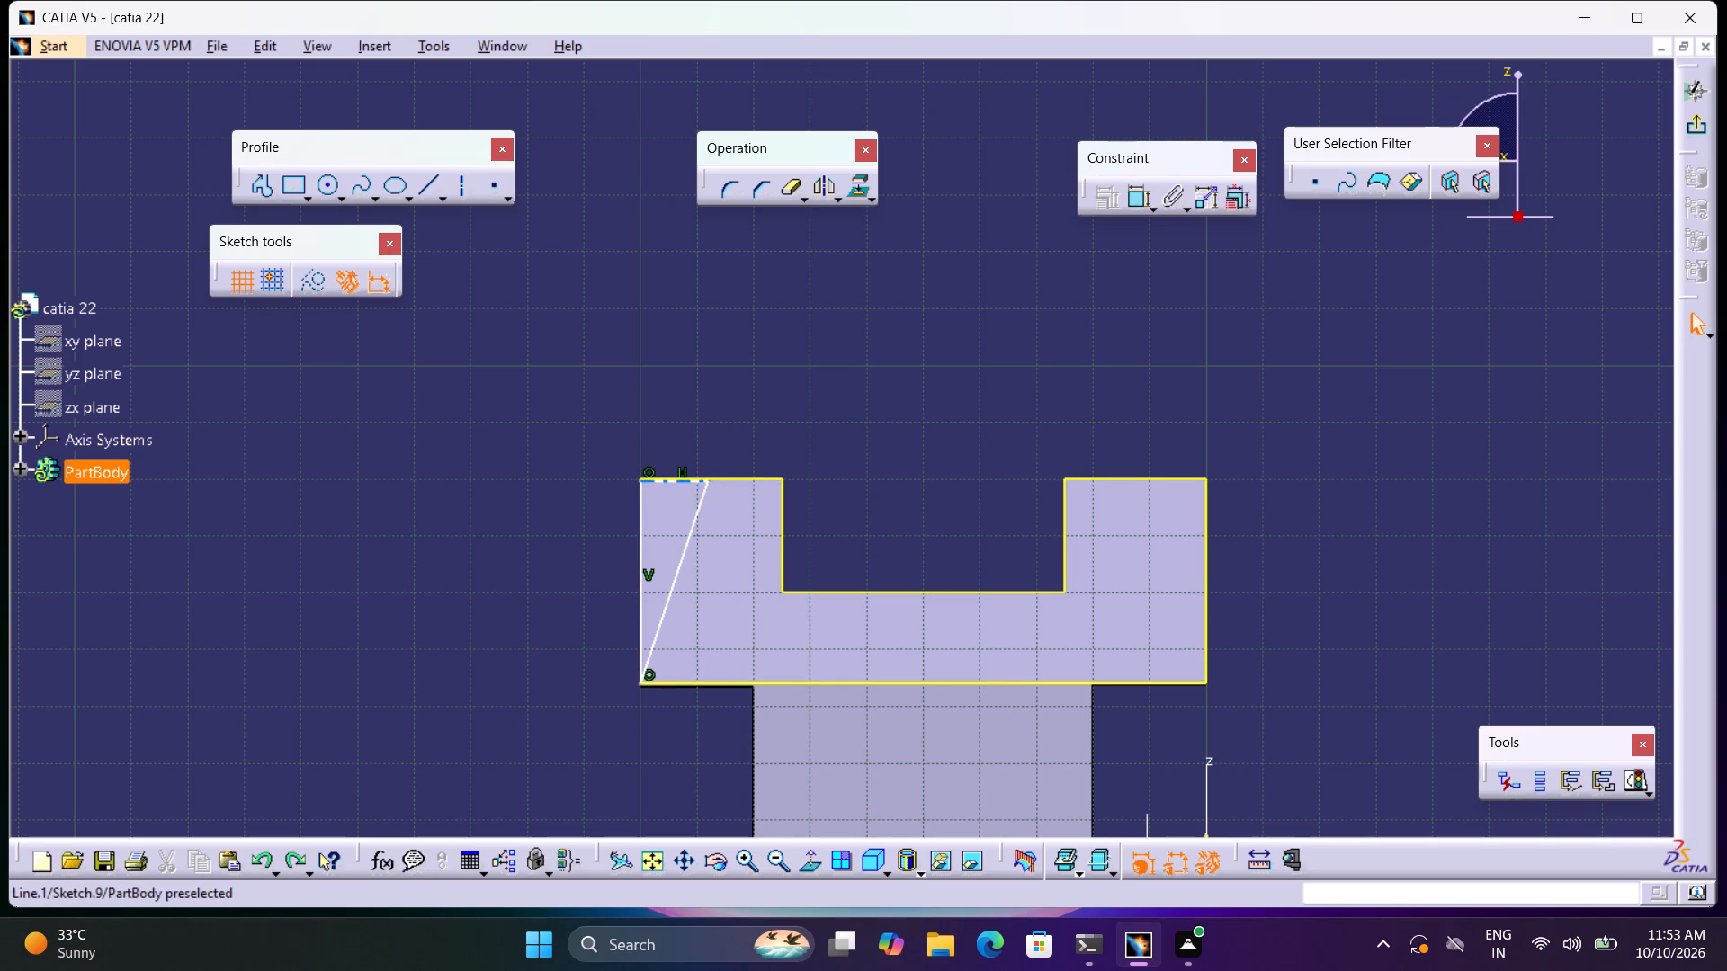
# Shorten the triangle's top side to about 10 mm, dimension its length and set it to 16 mm.
pyautogui.moveTo(702, 482); pyautogui.dragTo(691, 458)
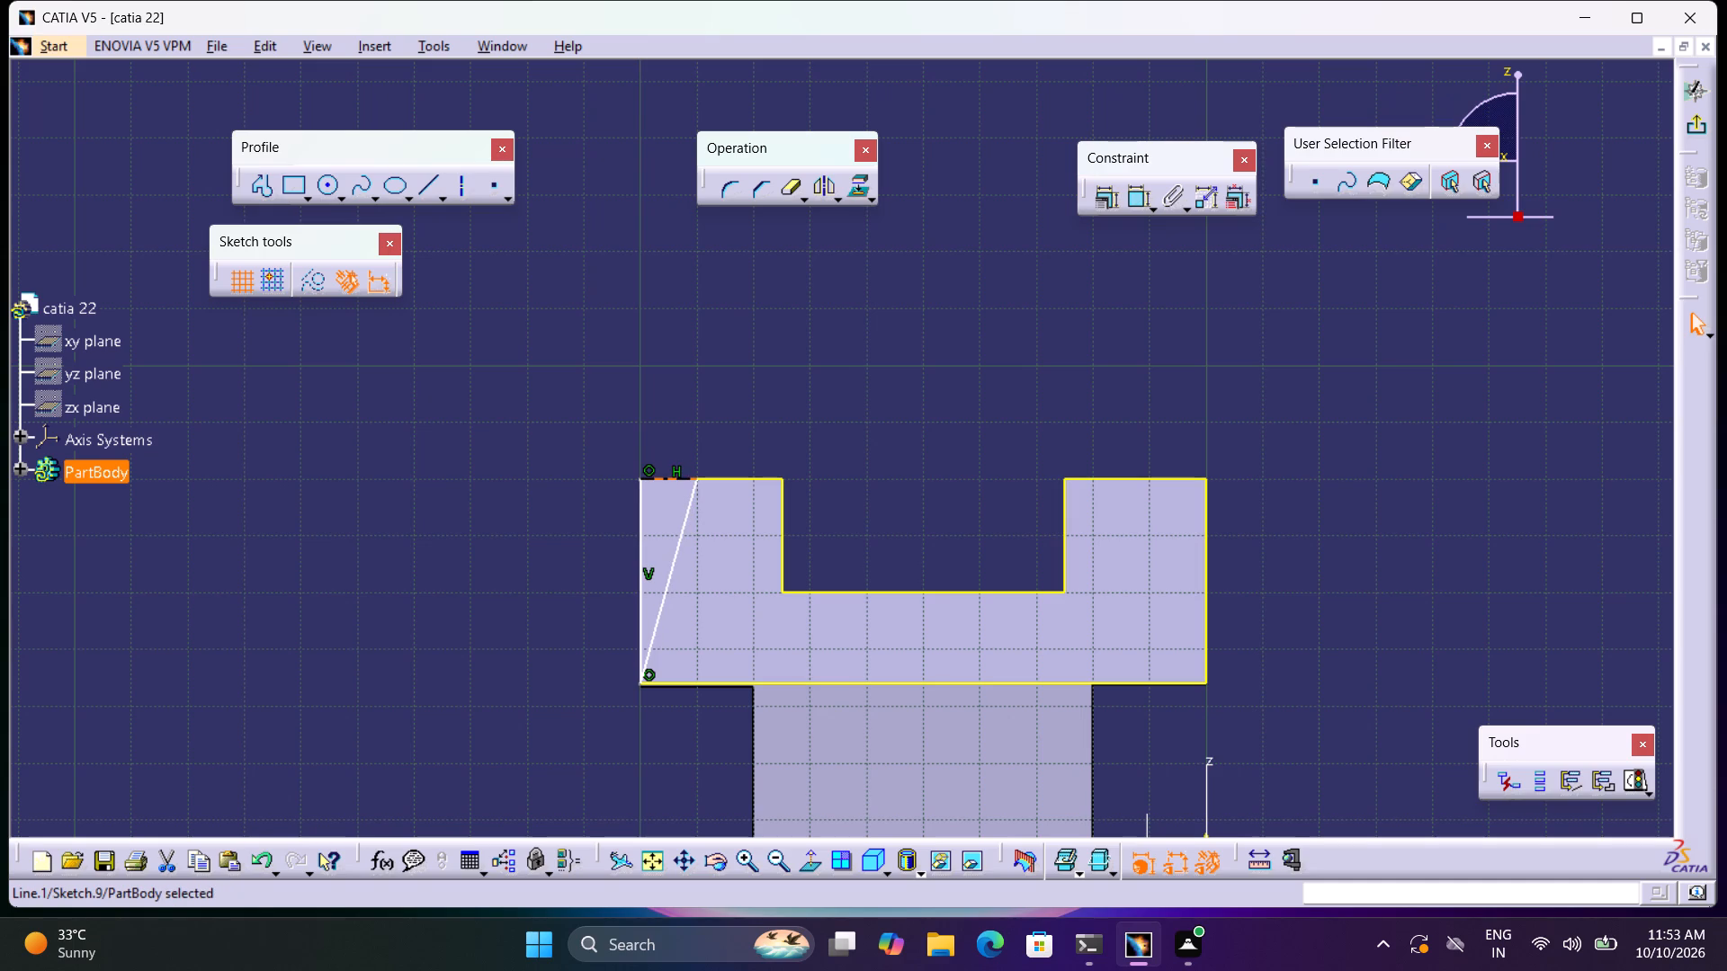
pyautogui.click(1129, 203)
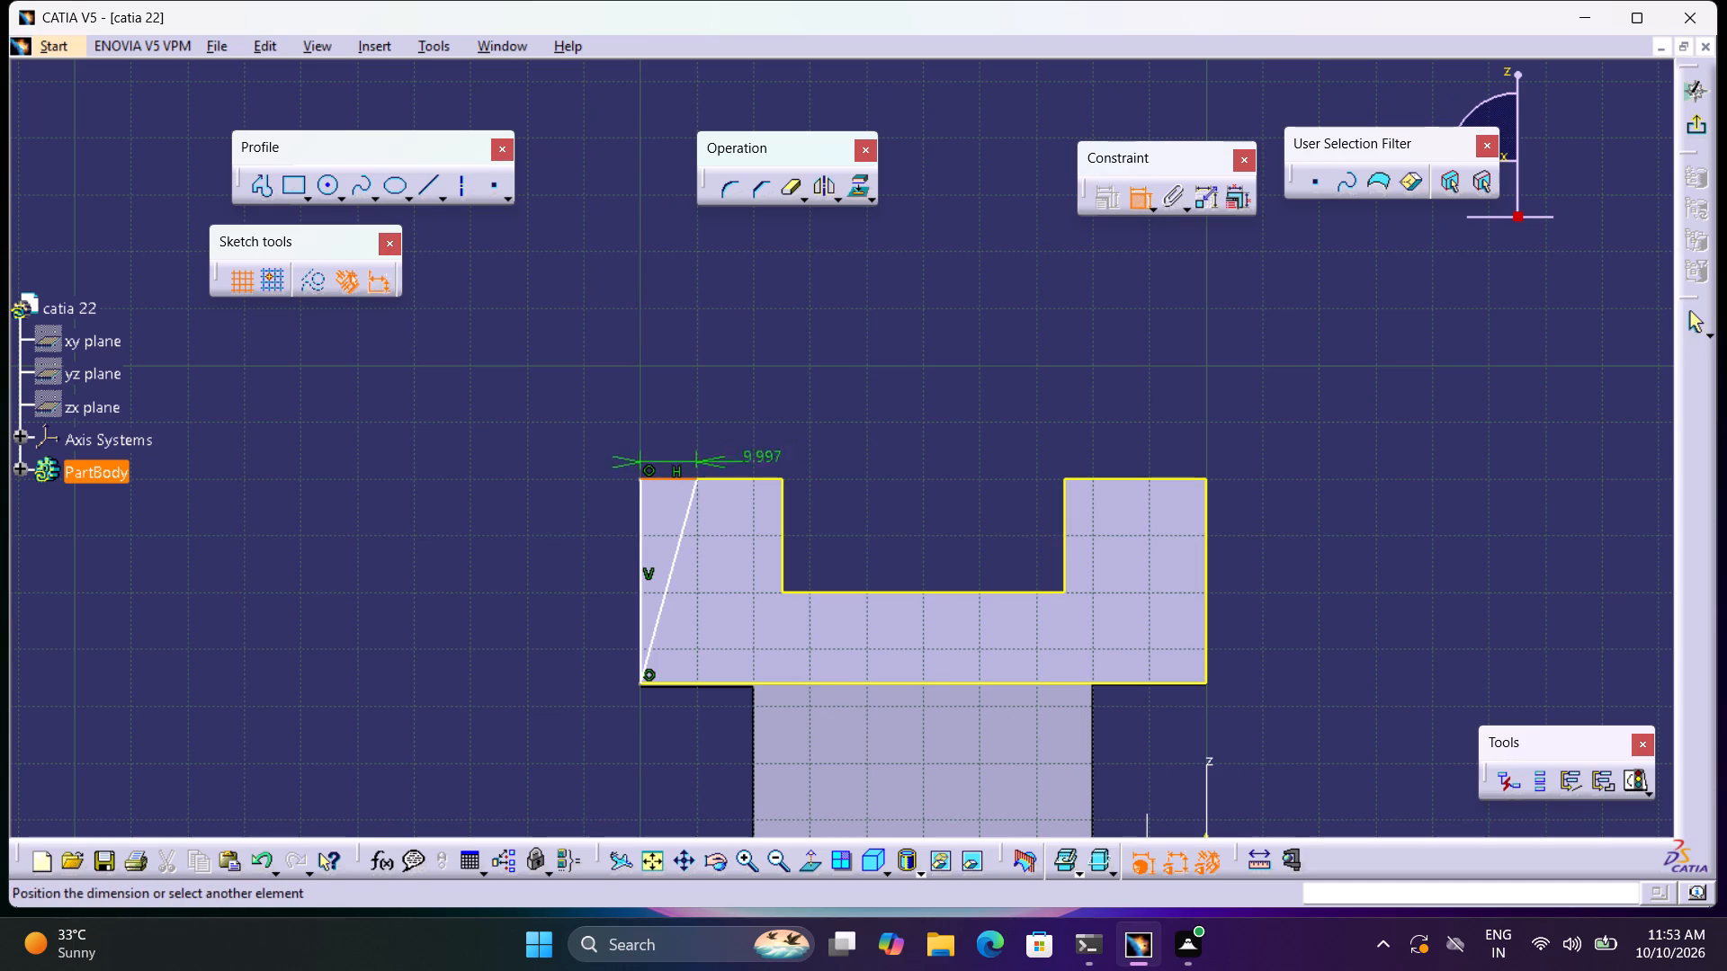
pyautogui.click(676, 448)
pyautogui.doubleClick(691, 437)
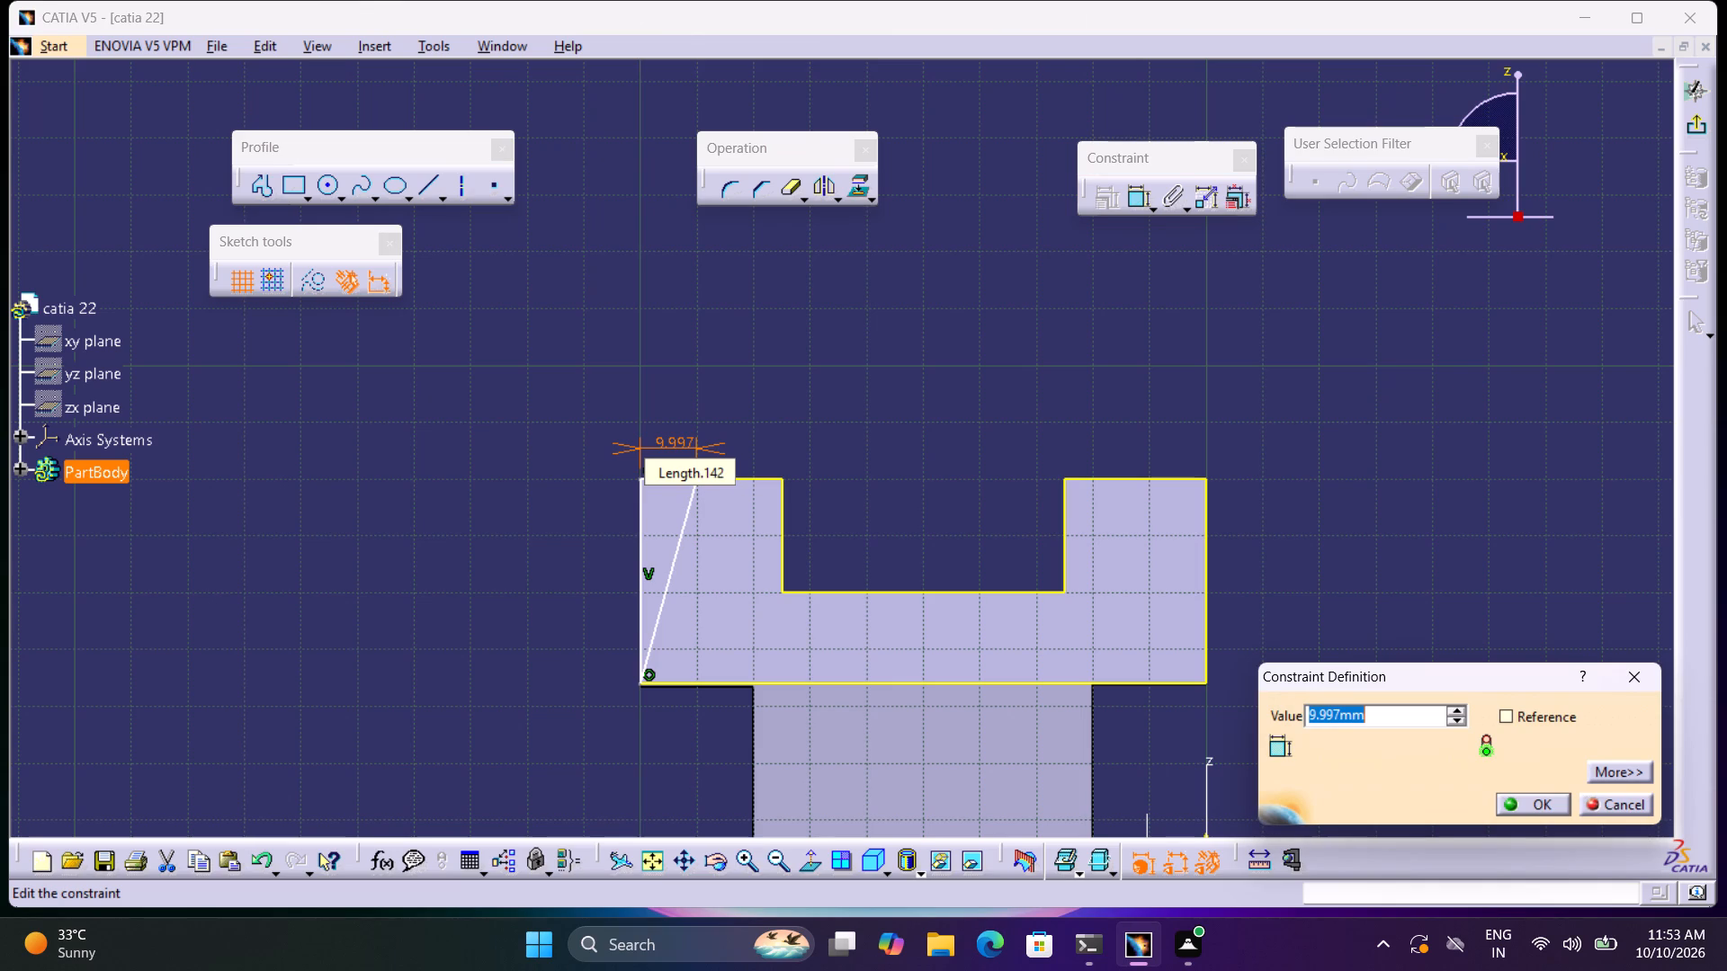
pyautogui.write('16')
pyautogui.press('Return')
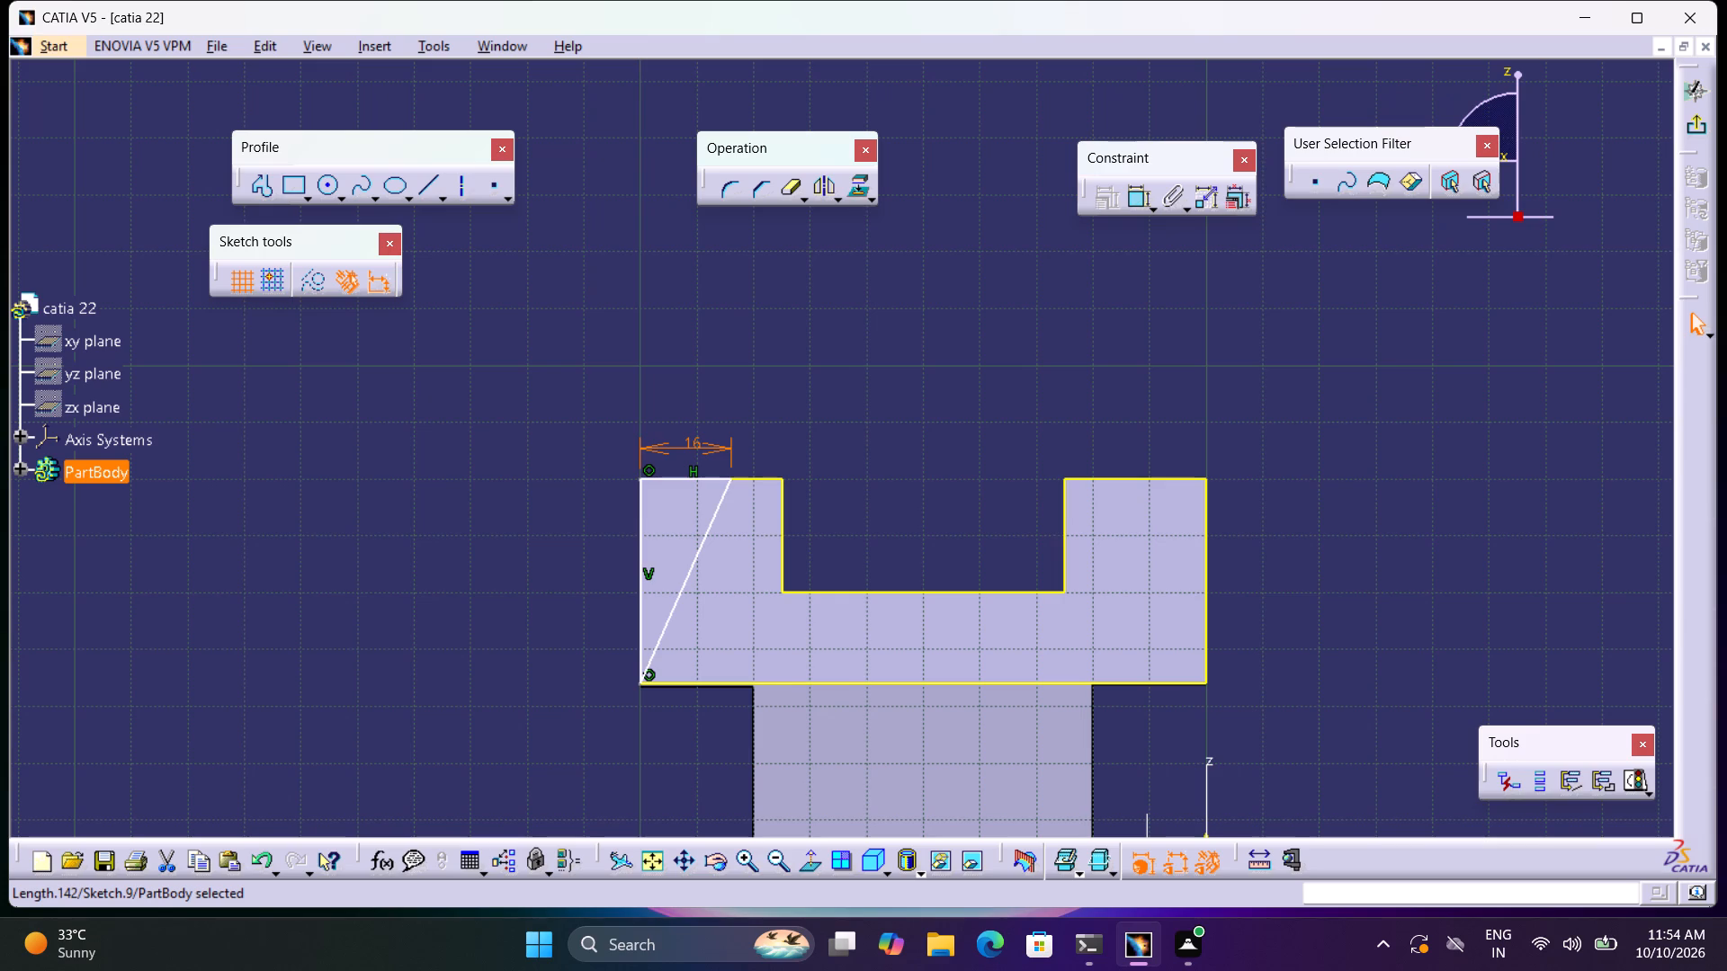
# Set the length of the triangle's top side to 9 mm.
pyautogui.moveTo(402, 598); pyautogui.dragTo(467, 405, button='middle')
pyautogui.moveTo(493, 474); pyautogui.dragTo(469, 506, button='middle')
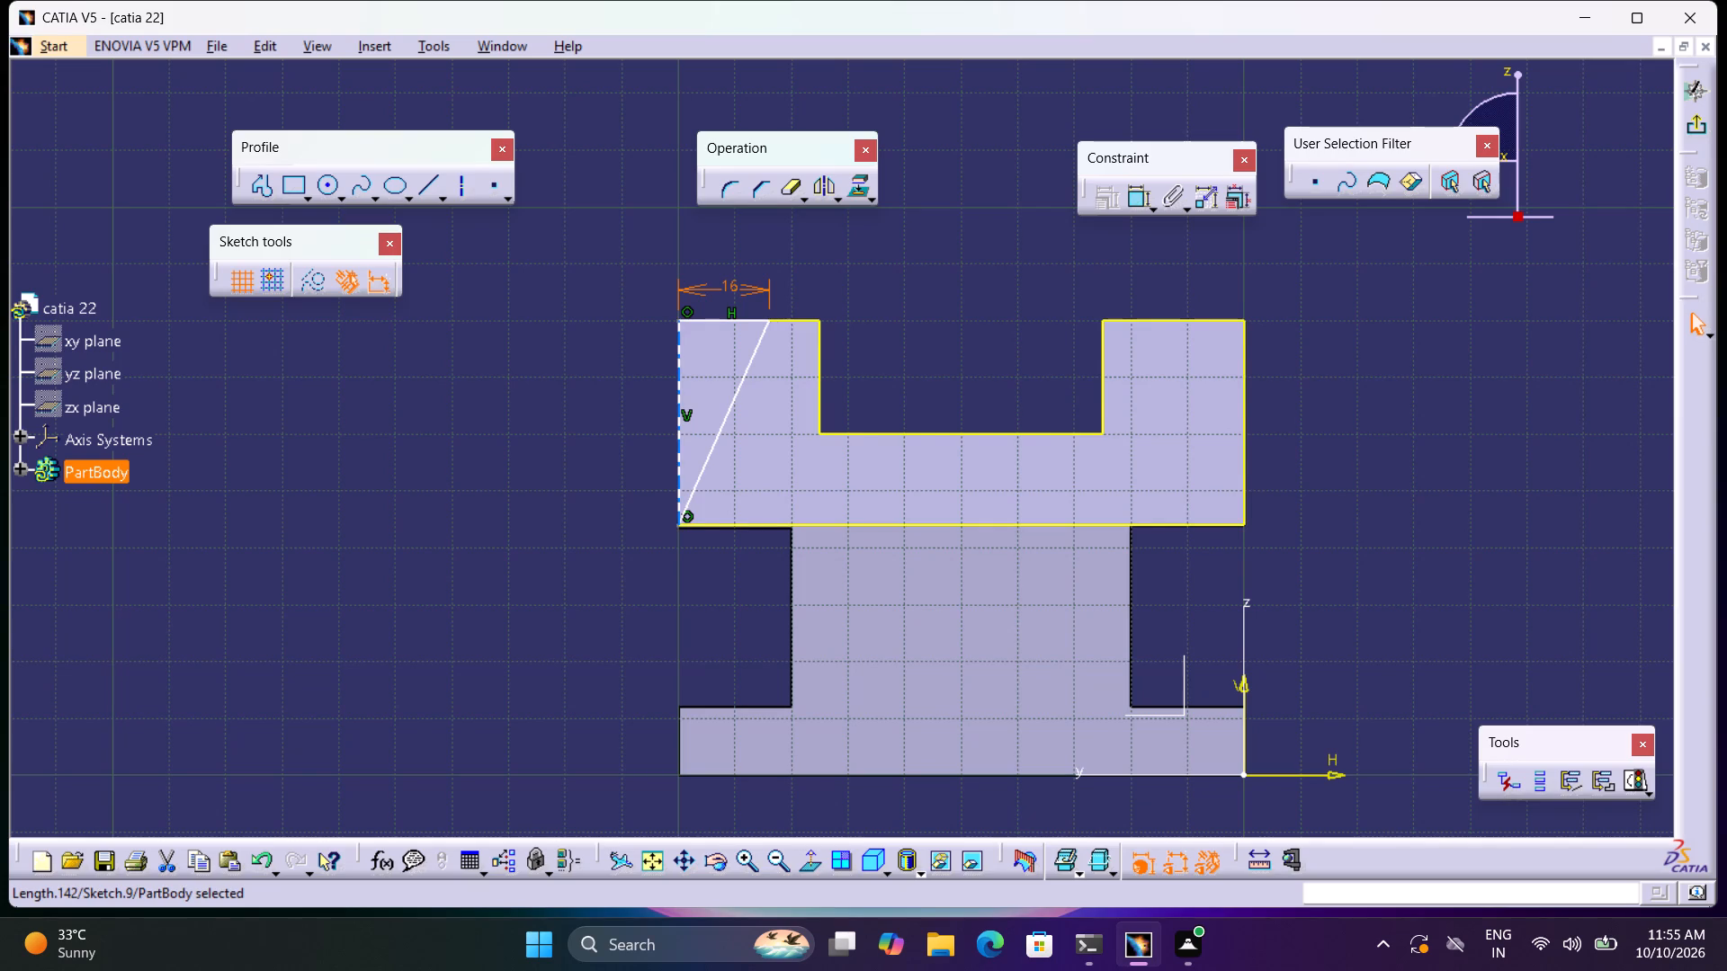
pyautogui.doubleClick(728, 277)
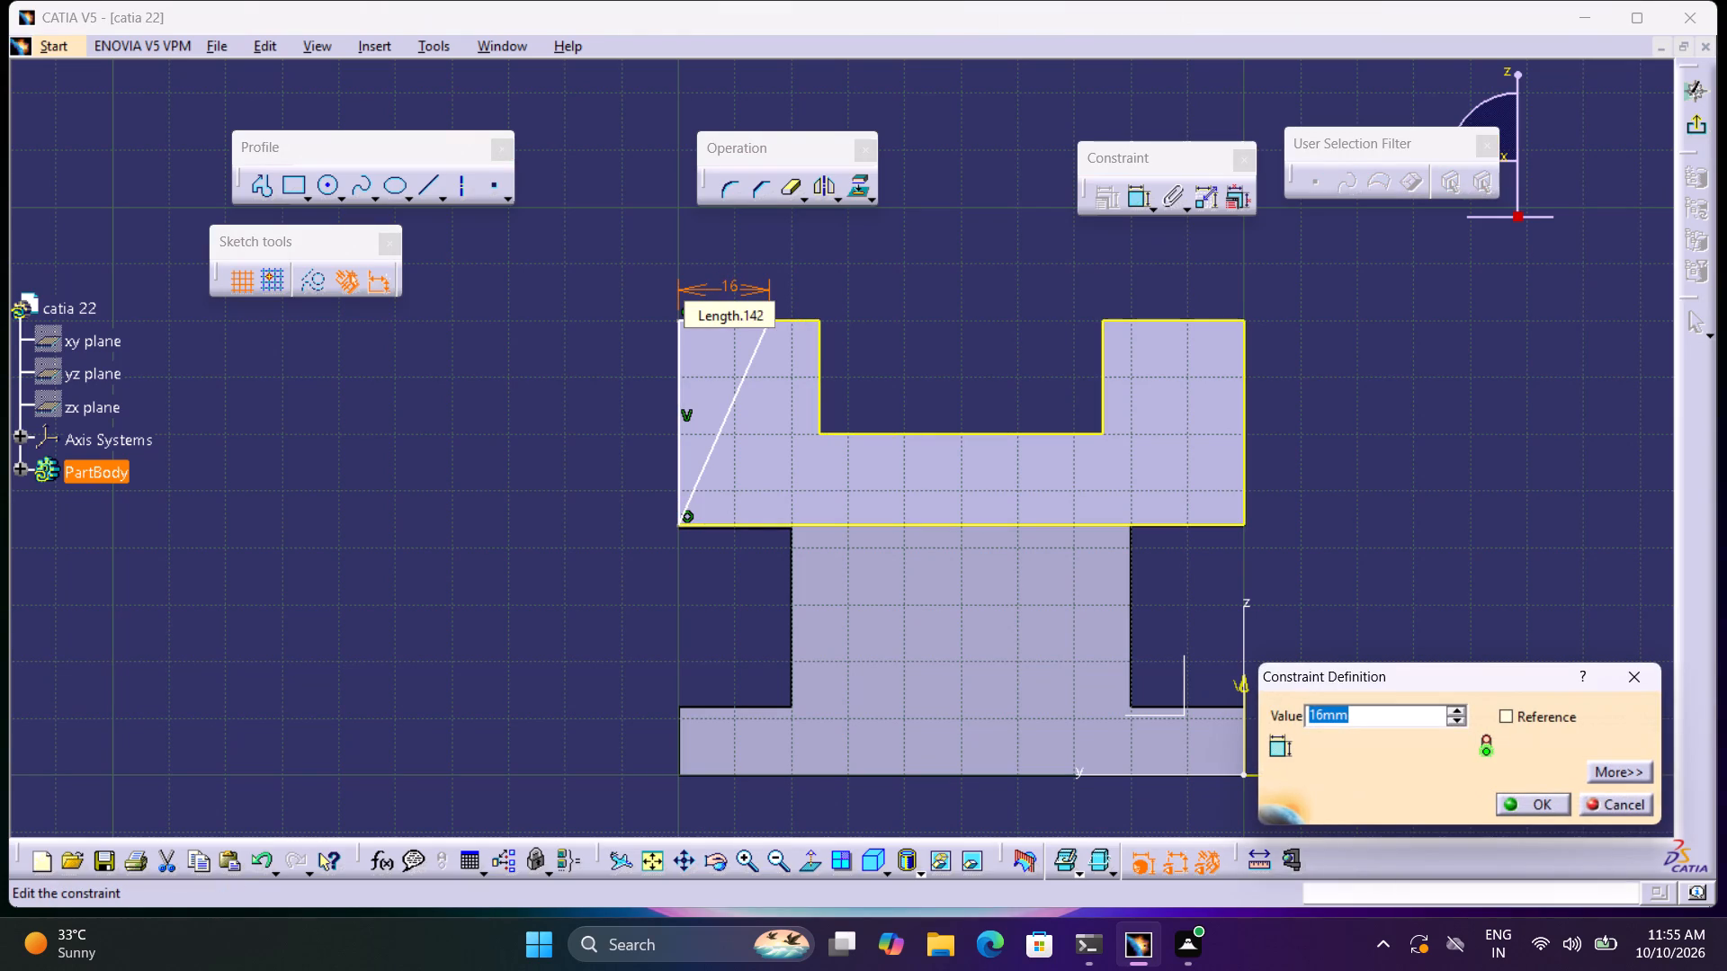
pyautogui.press('9')
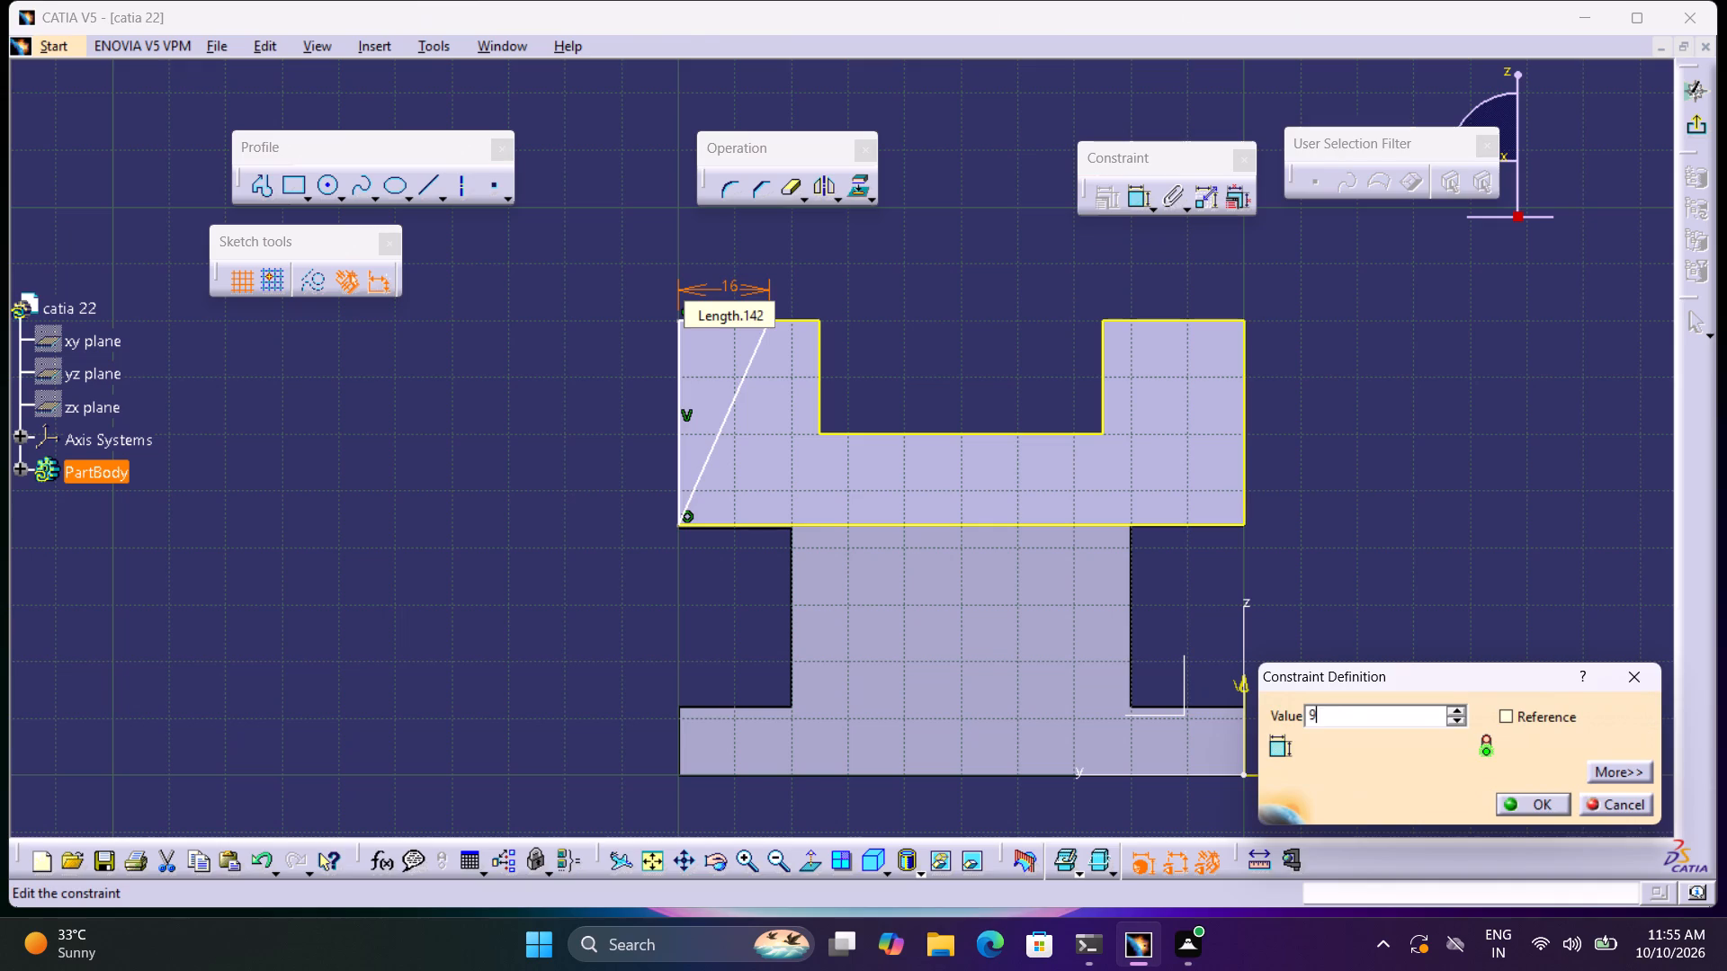
pyautogui.press('Return')
pyautogui.moveTo(773, 338); pyautogui.dragTo(742, 405, button='right')
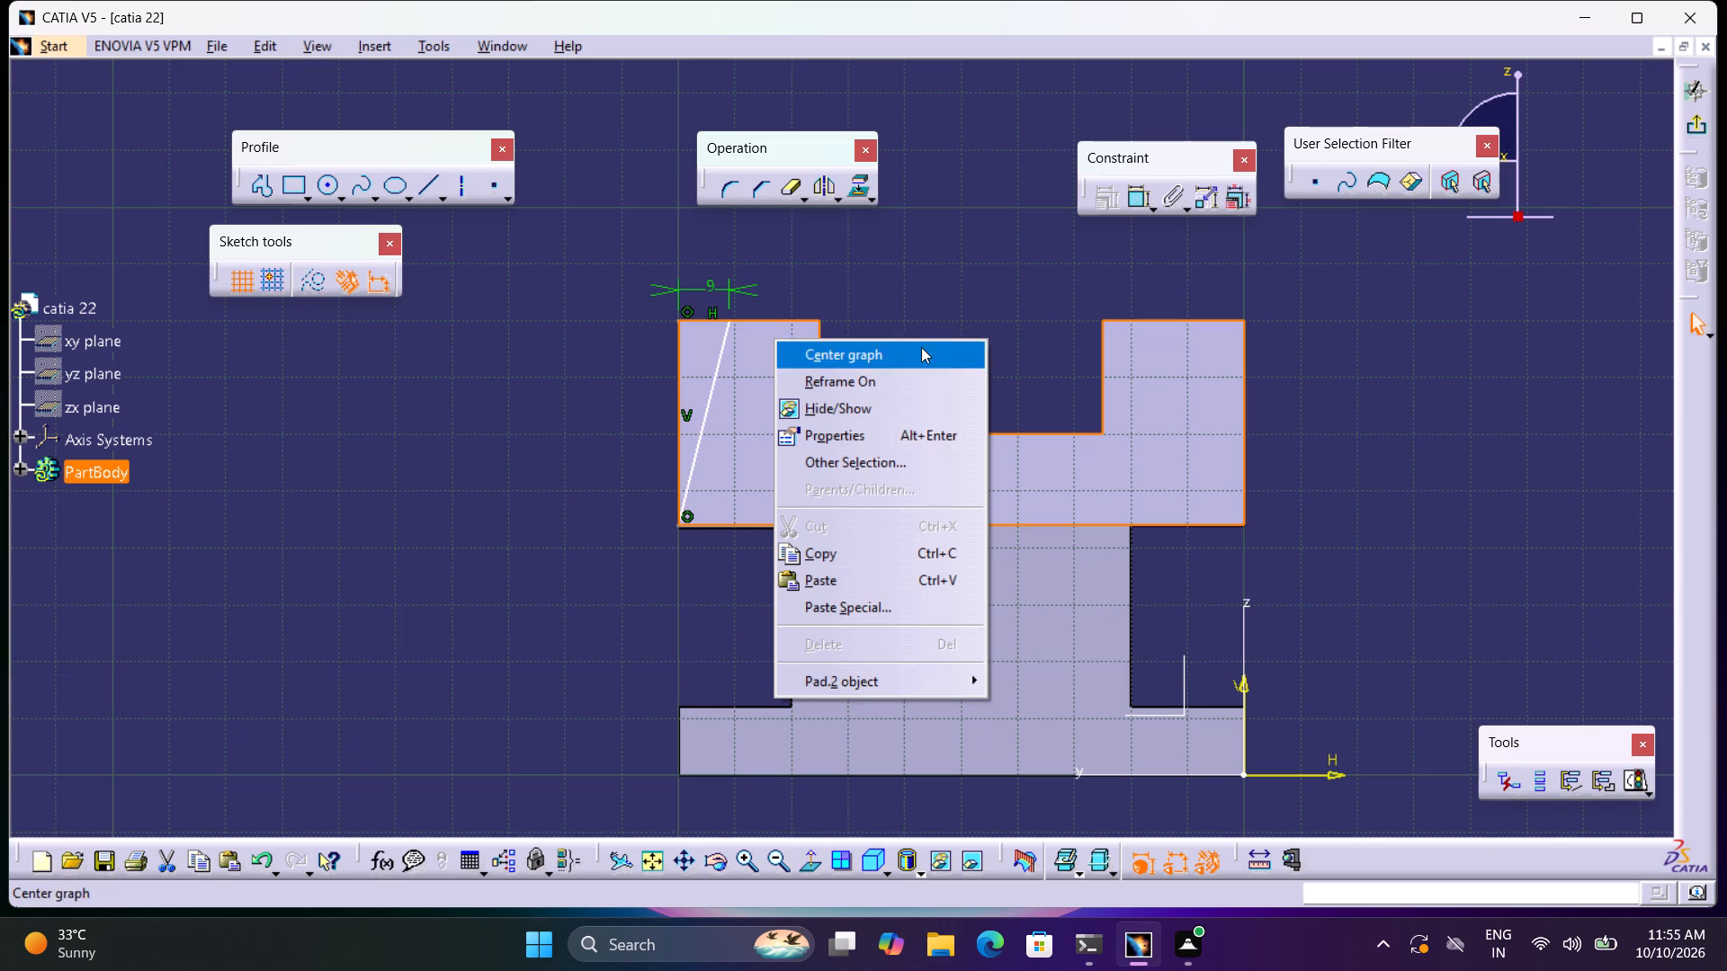
pyautogui.click(1346, 392)
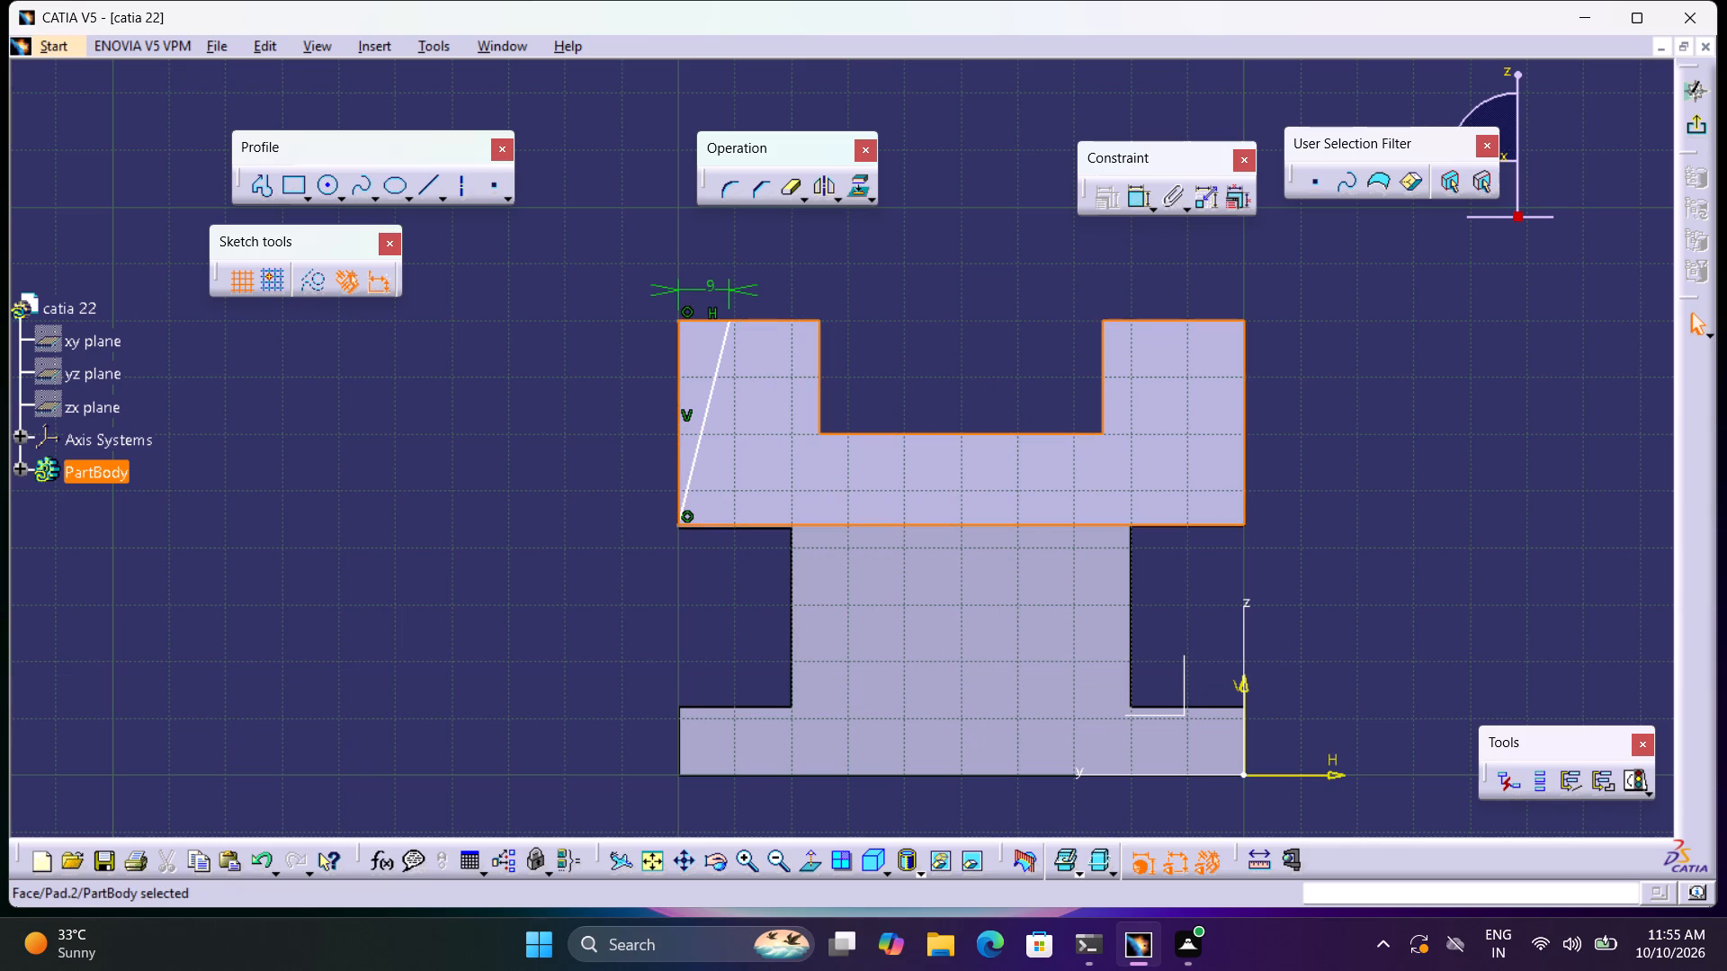
# Sketch a vertical line crossing the upper block near its middle, from inside the top recess into the lower body.
pyautogui.click(429, 183)
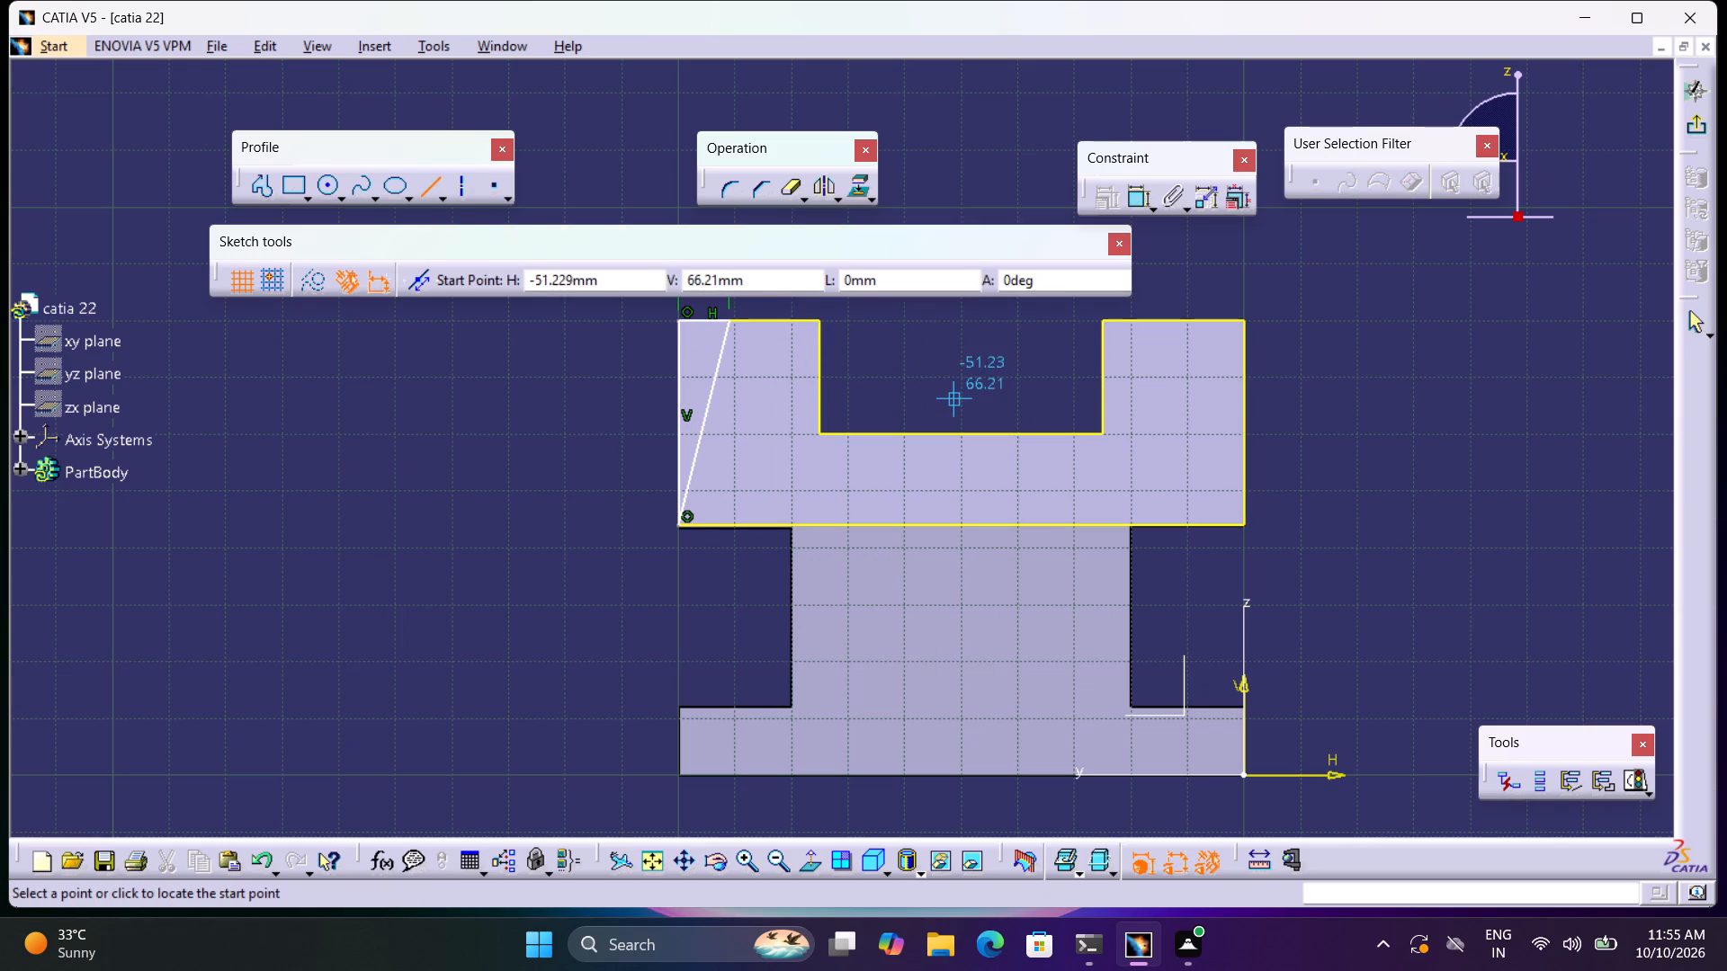
pyautogui.click(953, 401)
pyautogui.click(951, 603)
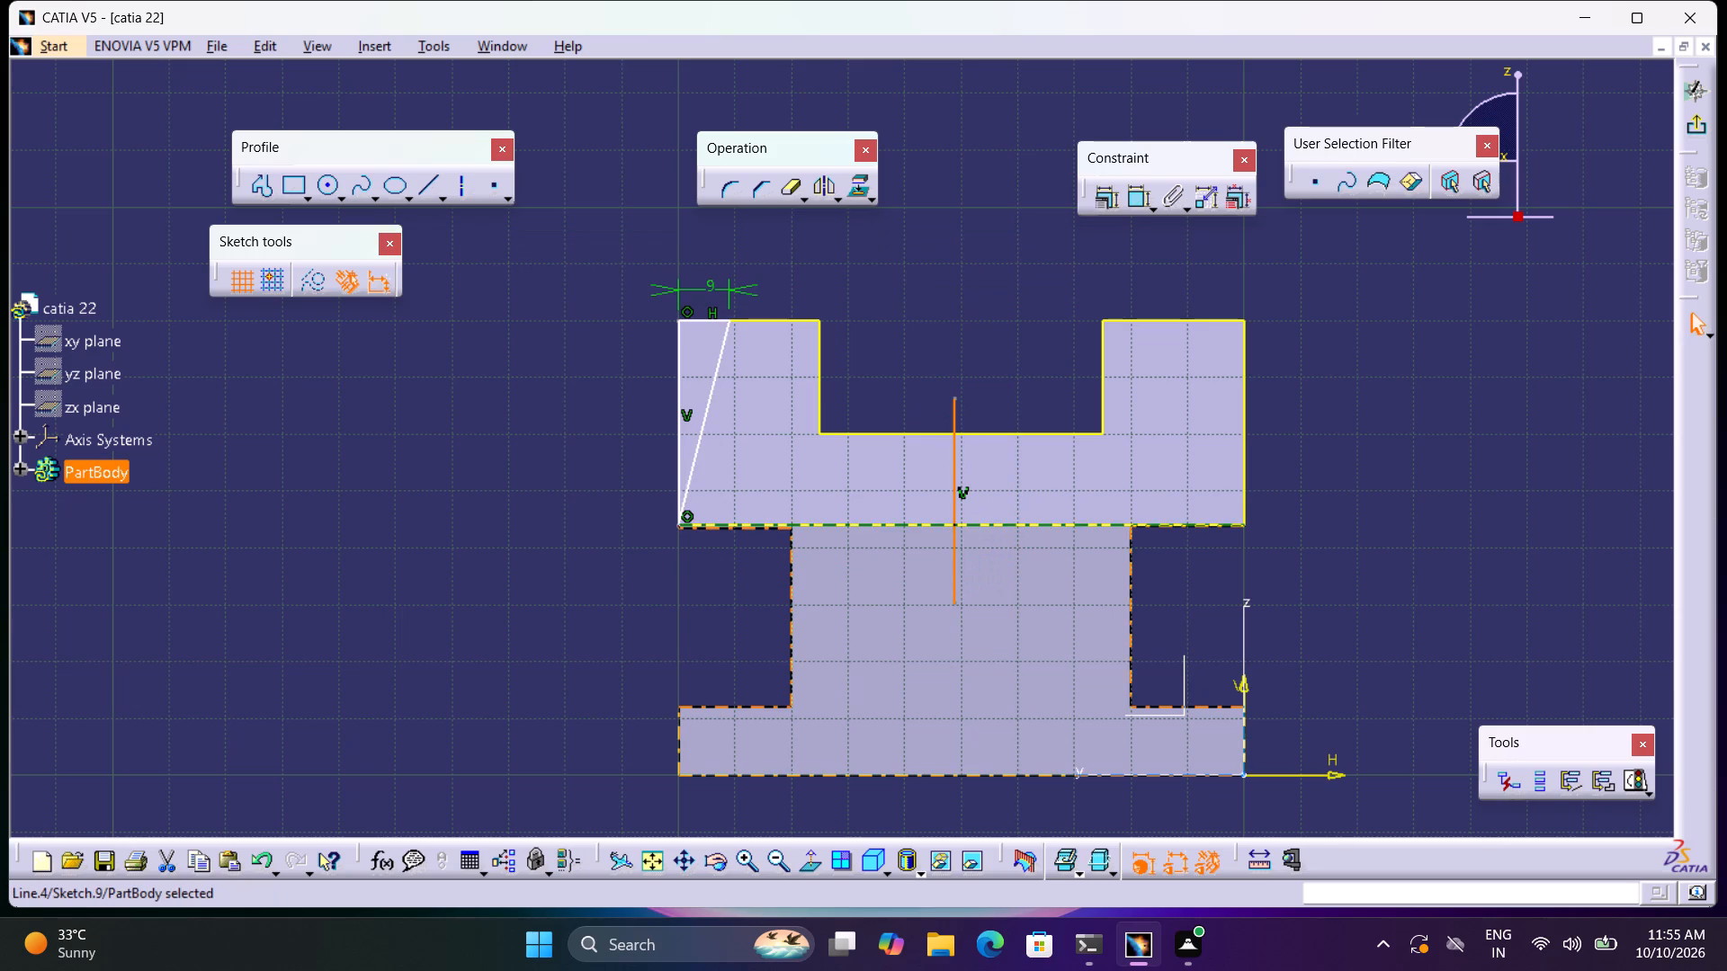
pyautogui.click(993, 208)
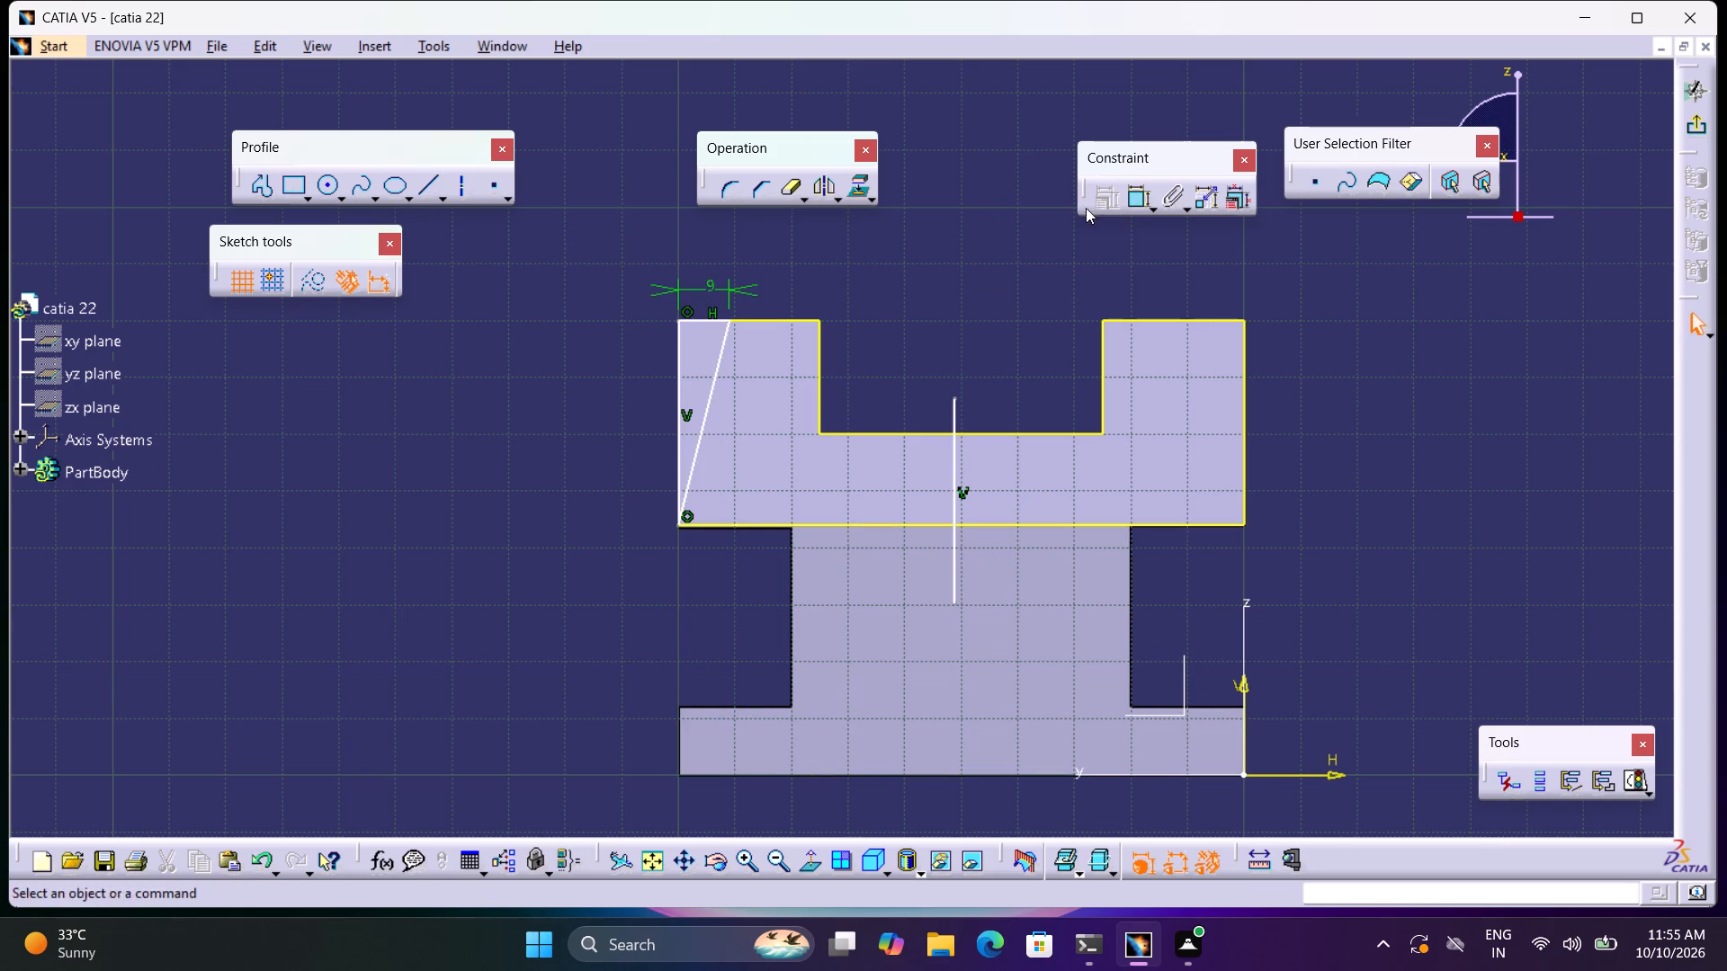
# Dimension the vertical line from the projected block outline and set the offset to 50 mm.
pyautogui.click(1142, 197)
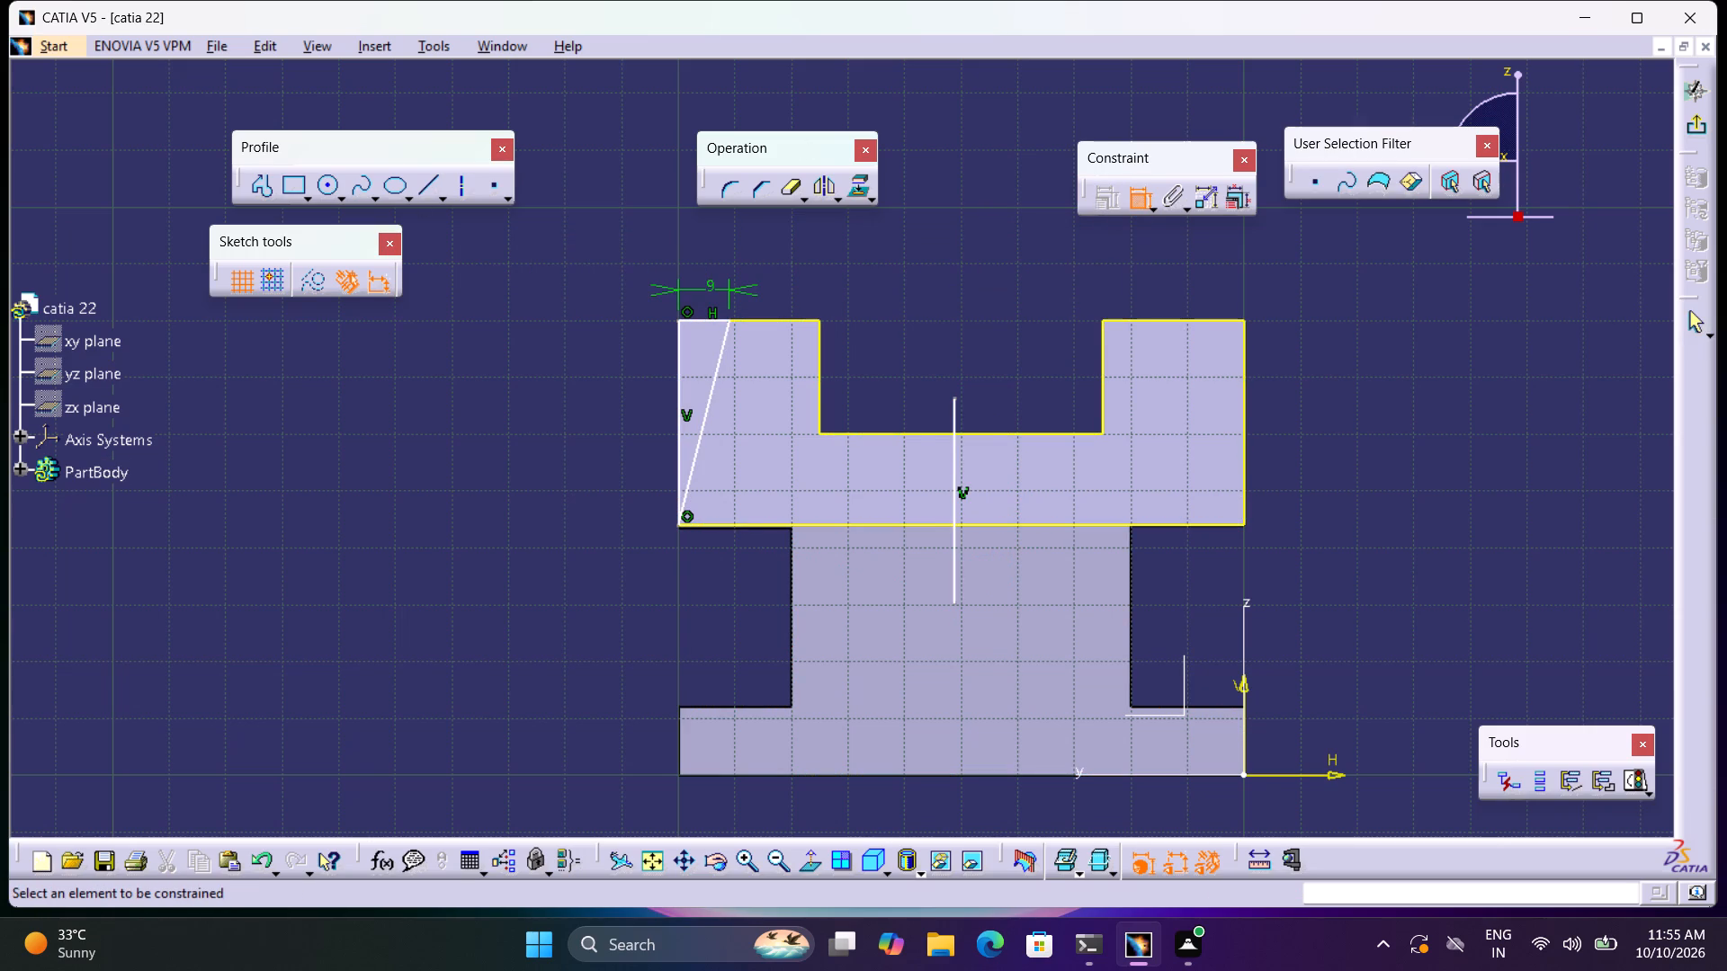
pyautogui.click(1243, 459)
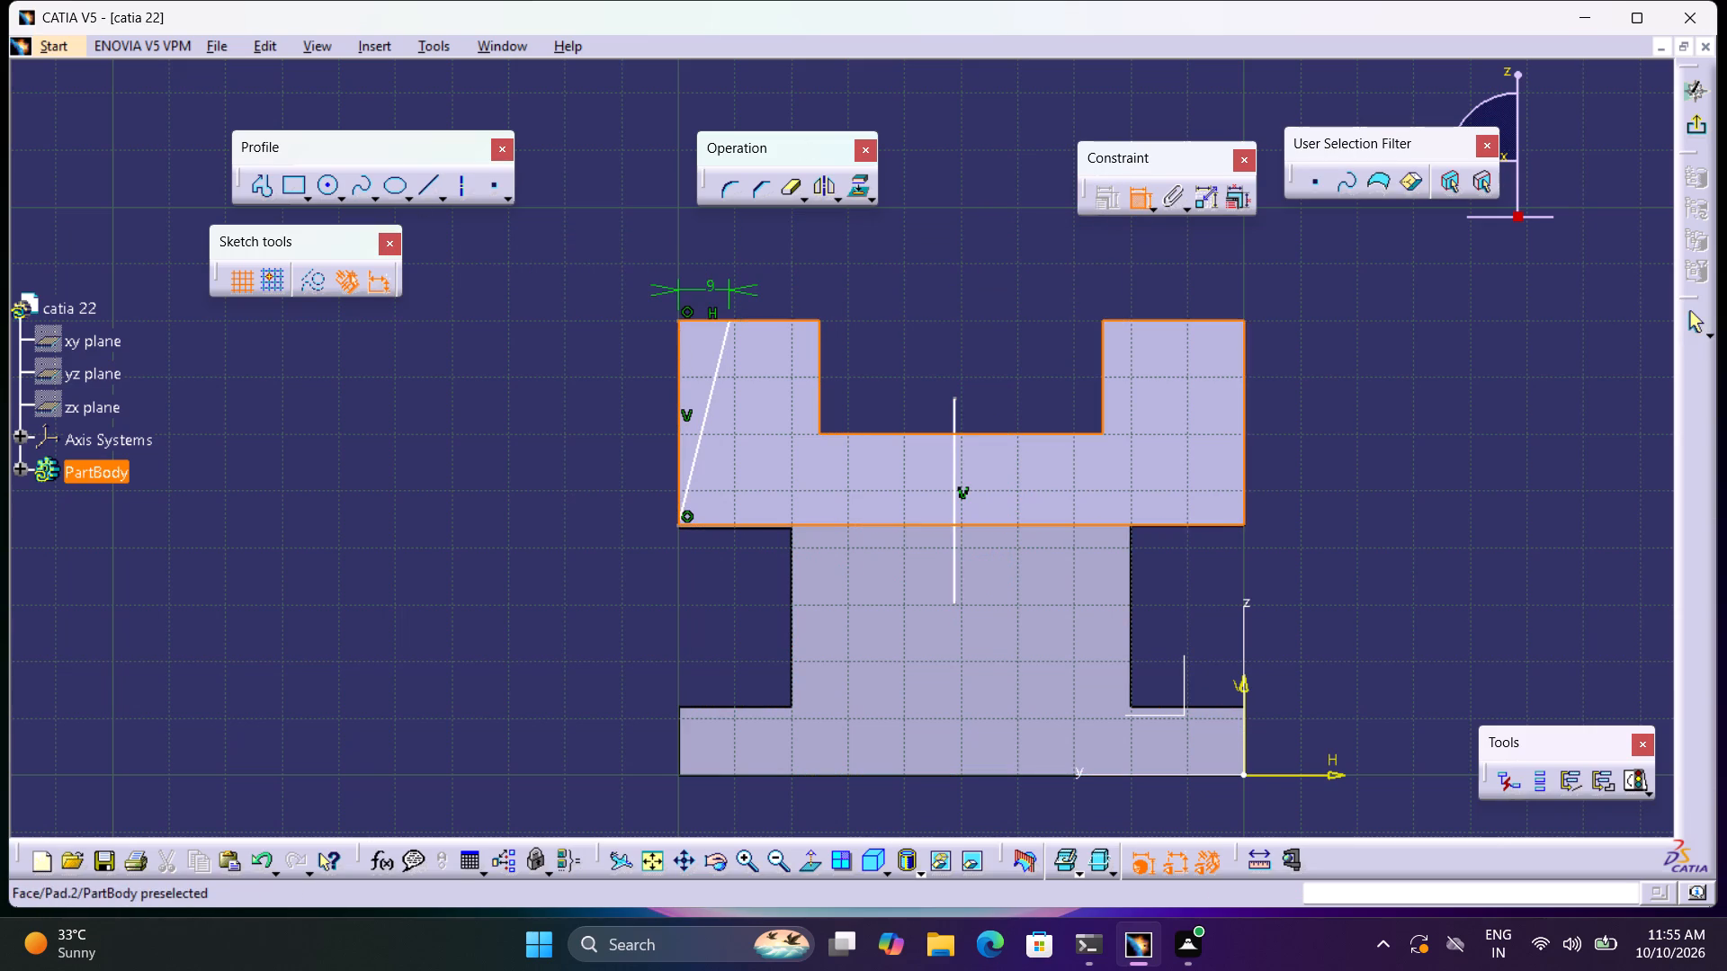
pyautogui.click(954, 463)
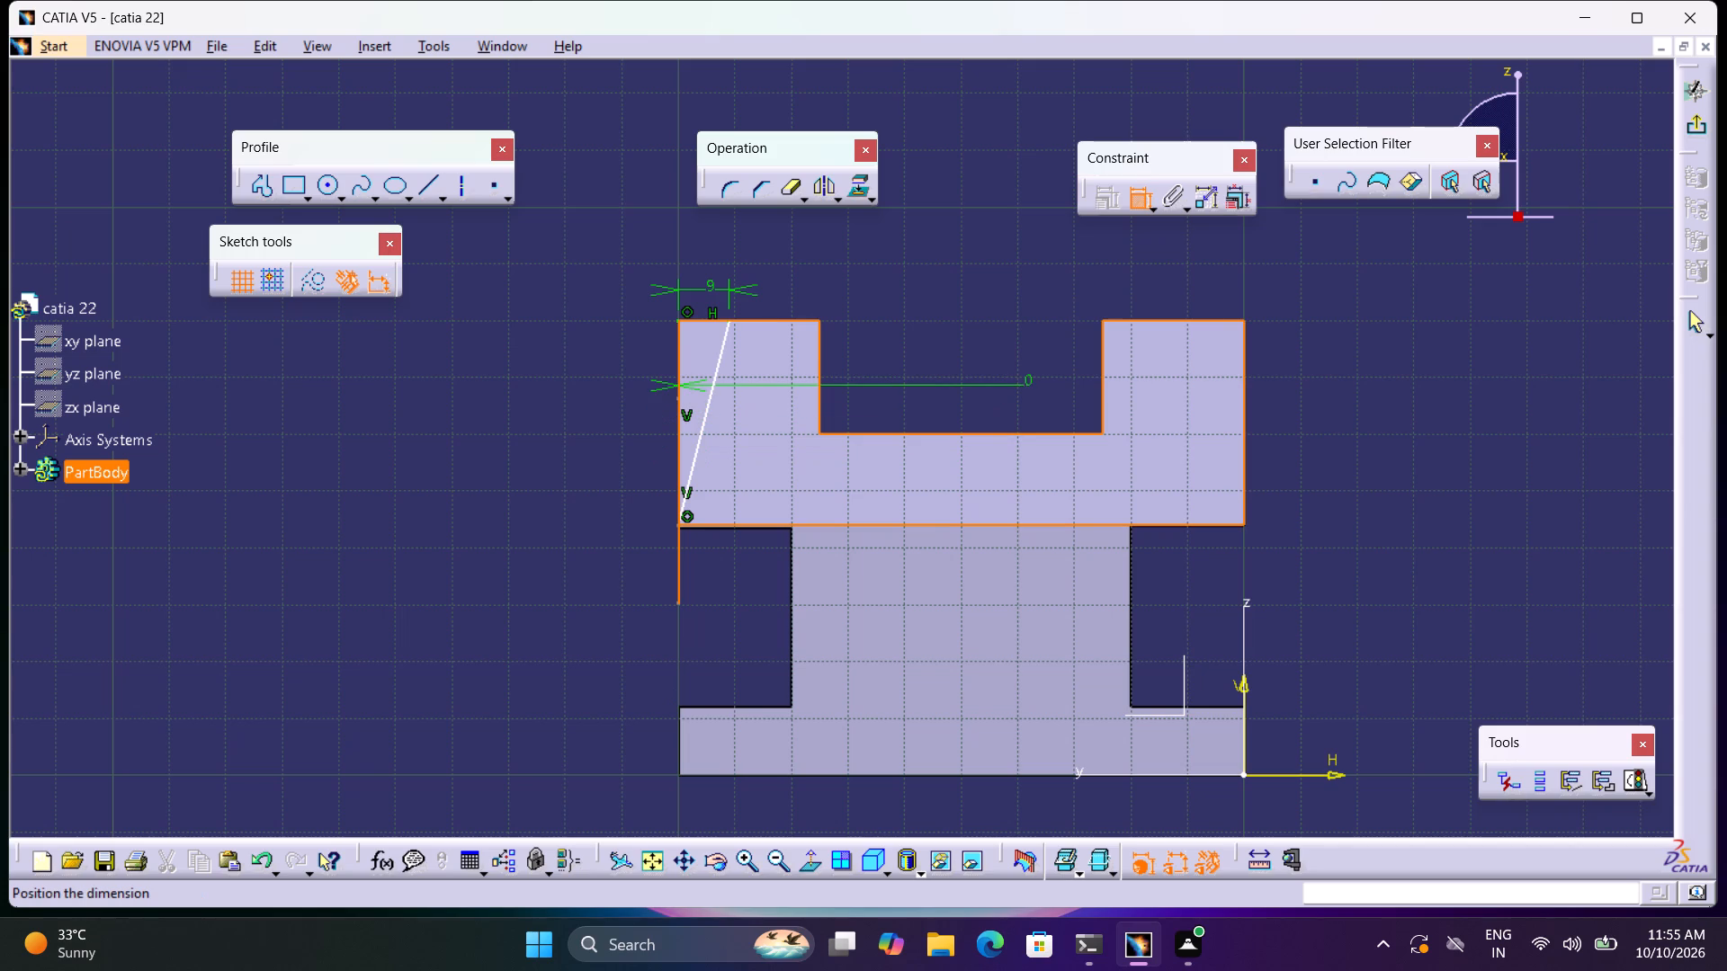
pyautogui.click(1030, 382)
pyautogui.doubleClick(1030, 382)
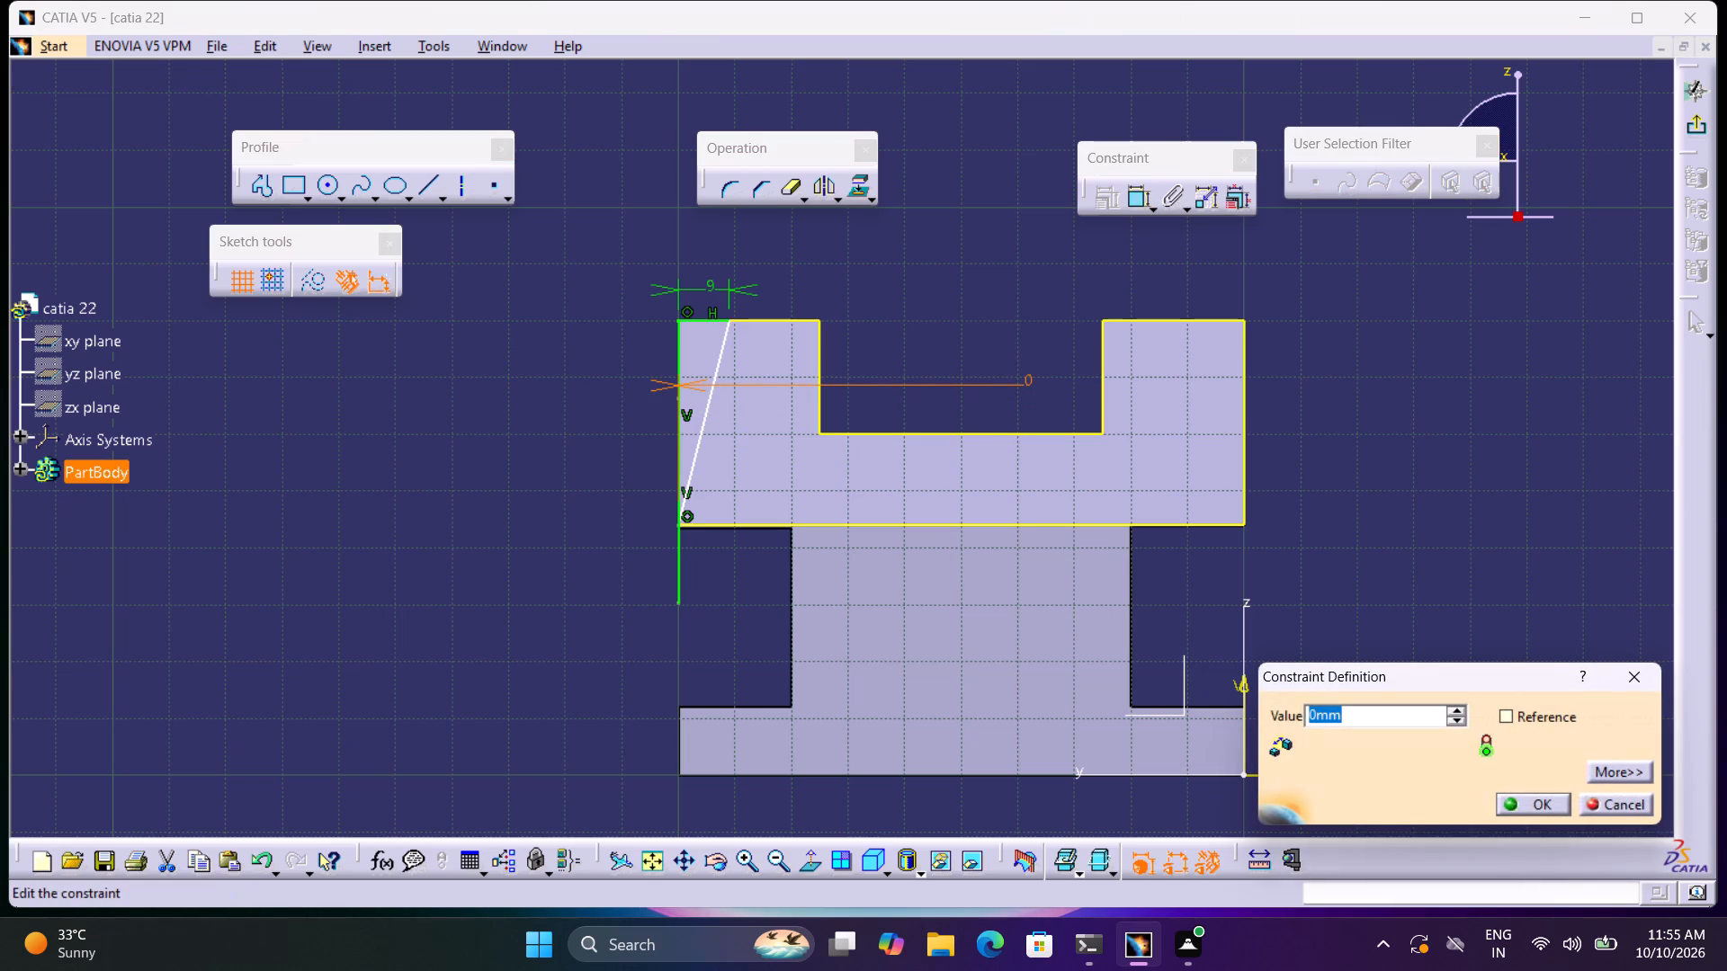
pyautogui.write('50')
pyautogui.press('Return')
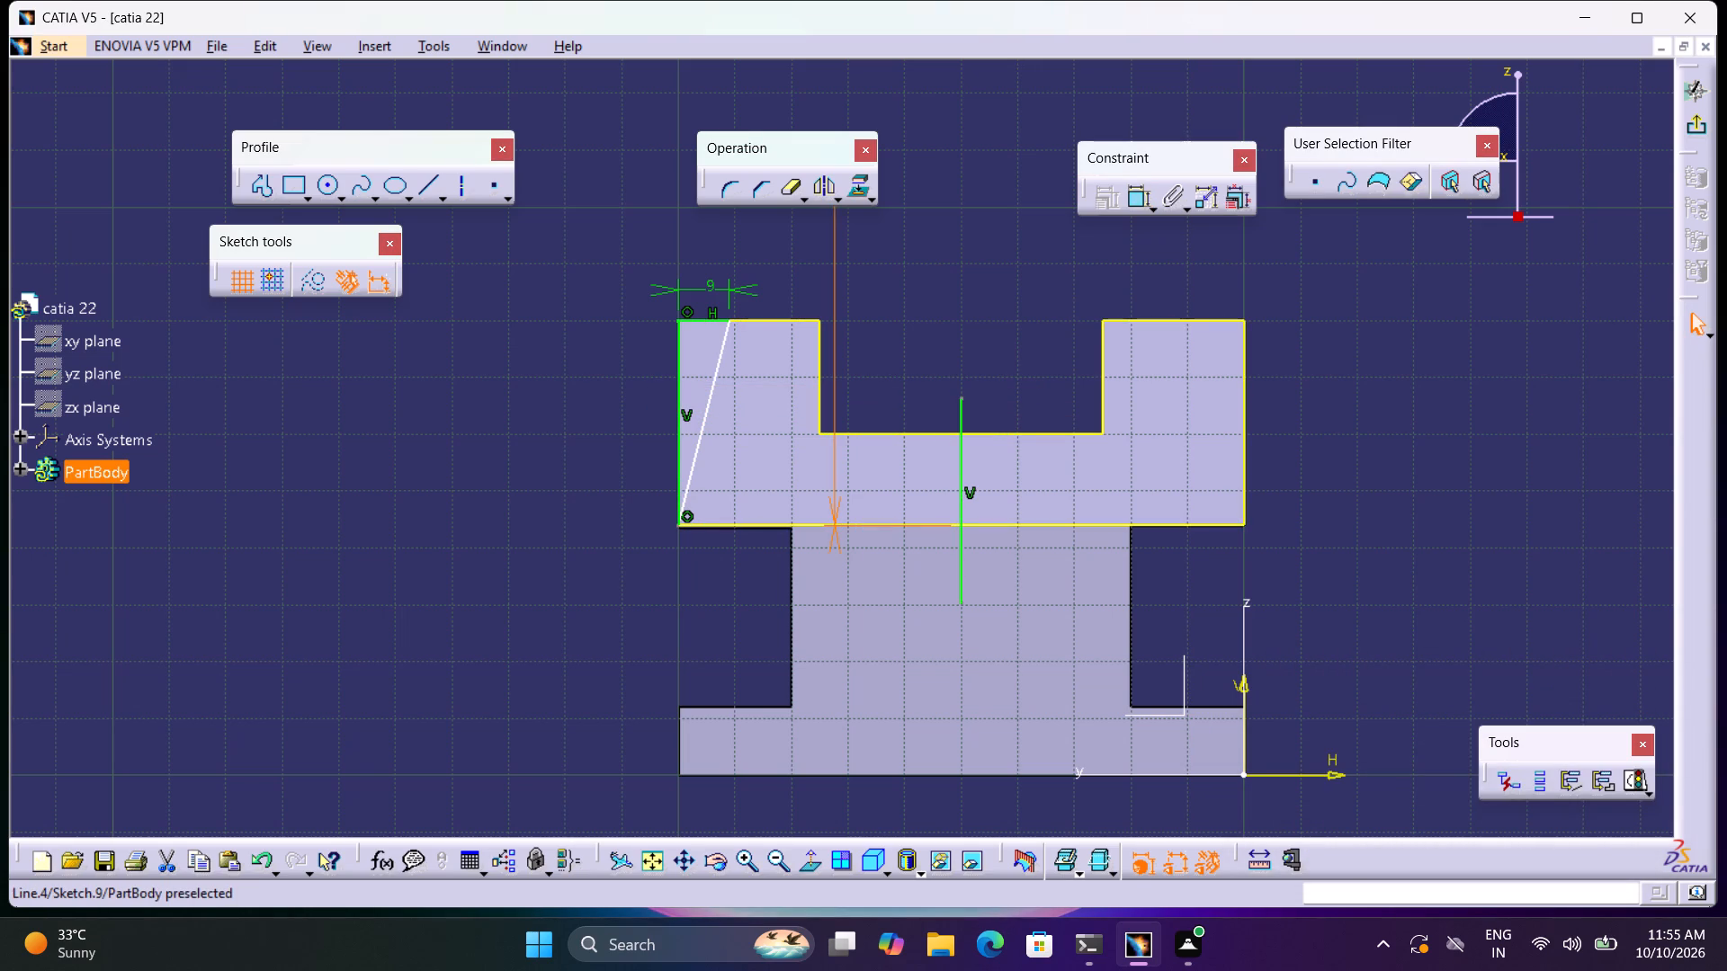
# Mirror the triangle about the vertical middle line onto the block's right-hand edge.
pyautogui.moveTo(945, 348); pyautogui.dragTo(932, 404, button='middle')
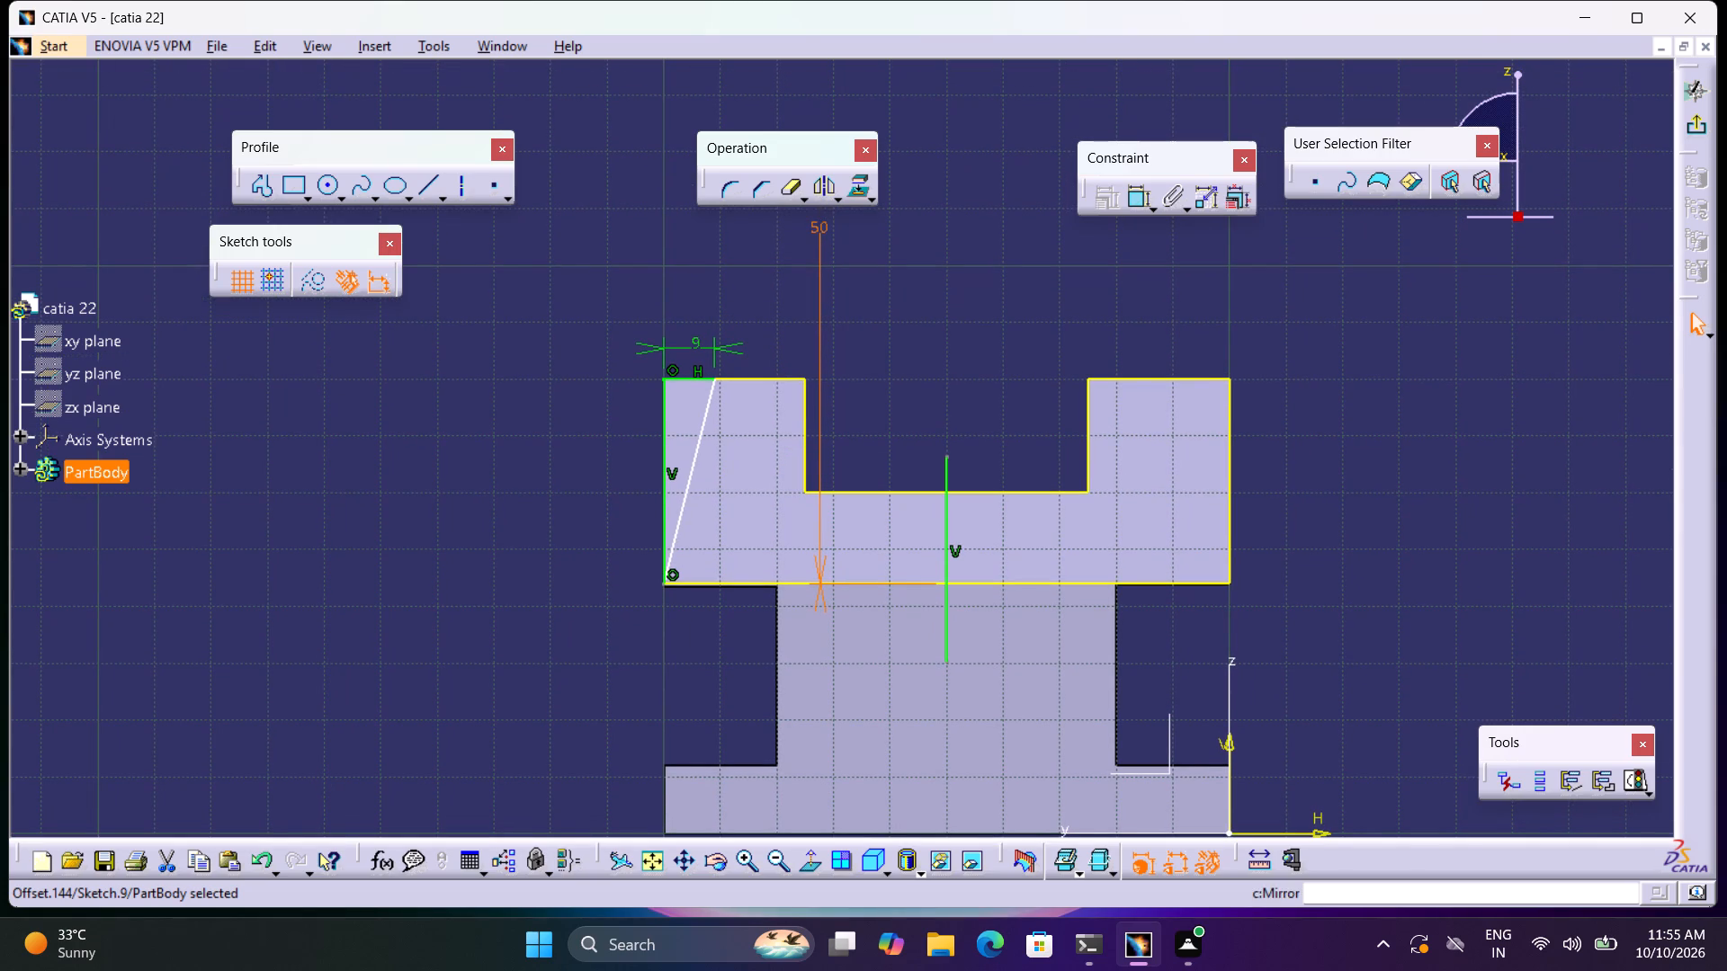
pyautogui.moveTo(565, 290); pyautogui.dragTo(753, 622)
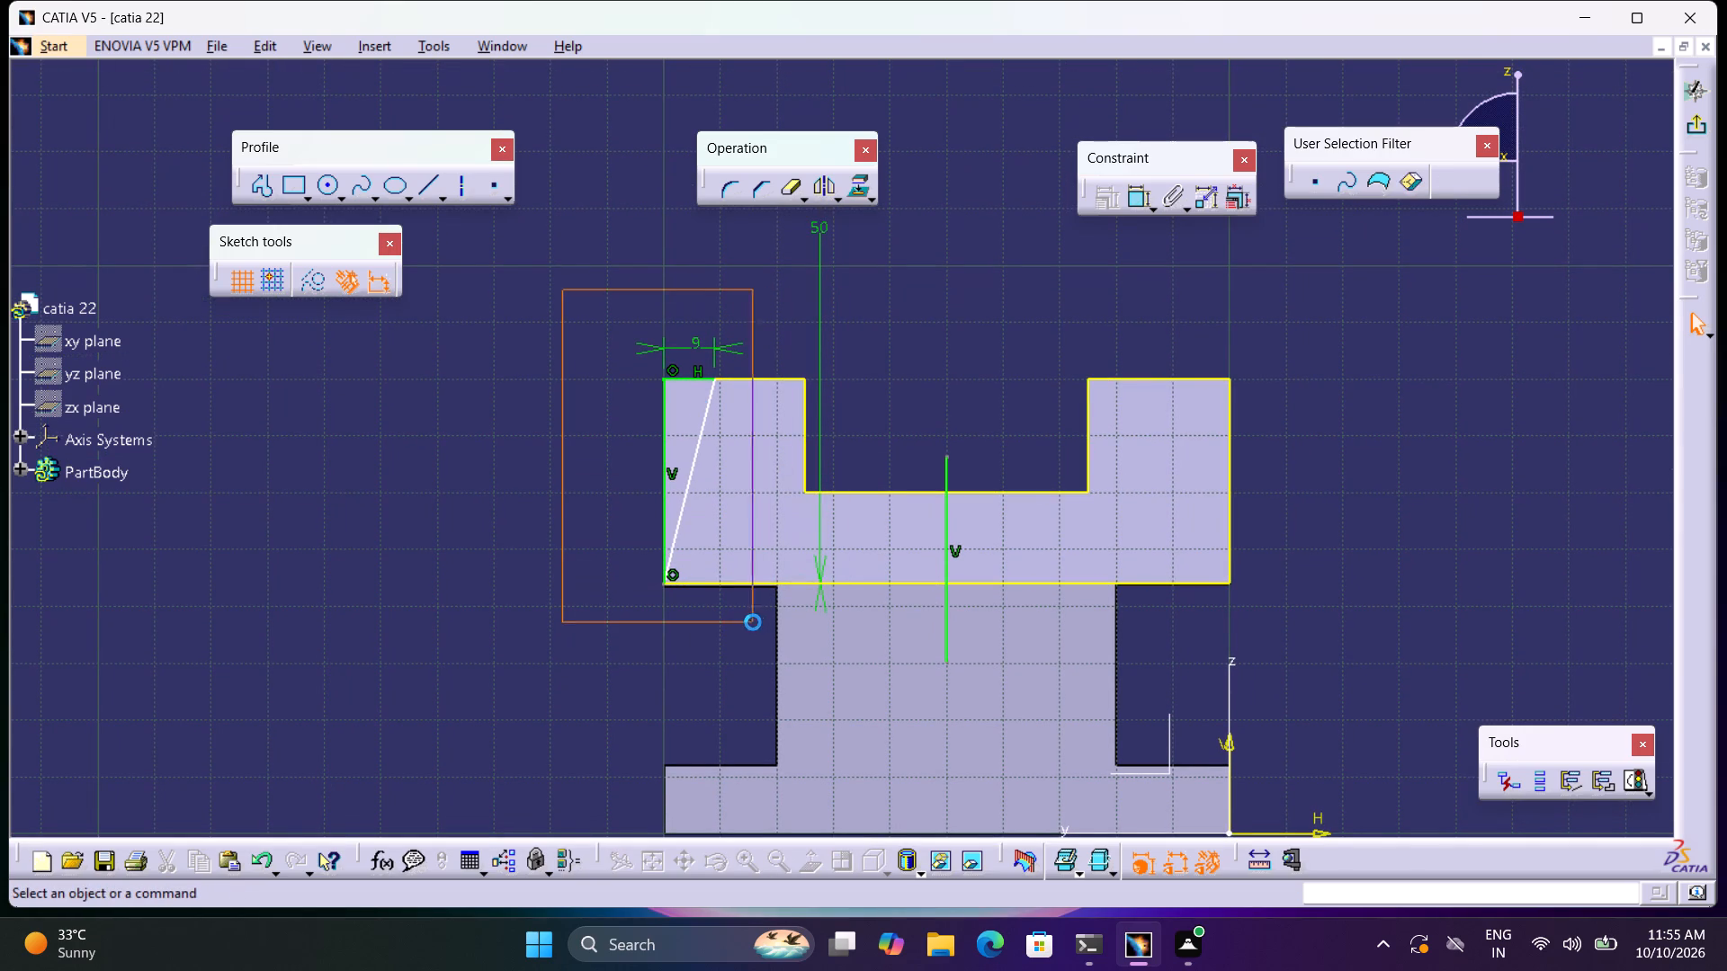
pyautogui.moveTo(753, 622); pyautogui.dragTo(751, 622)
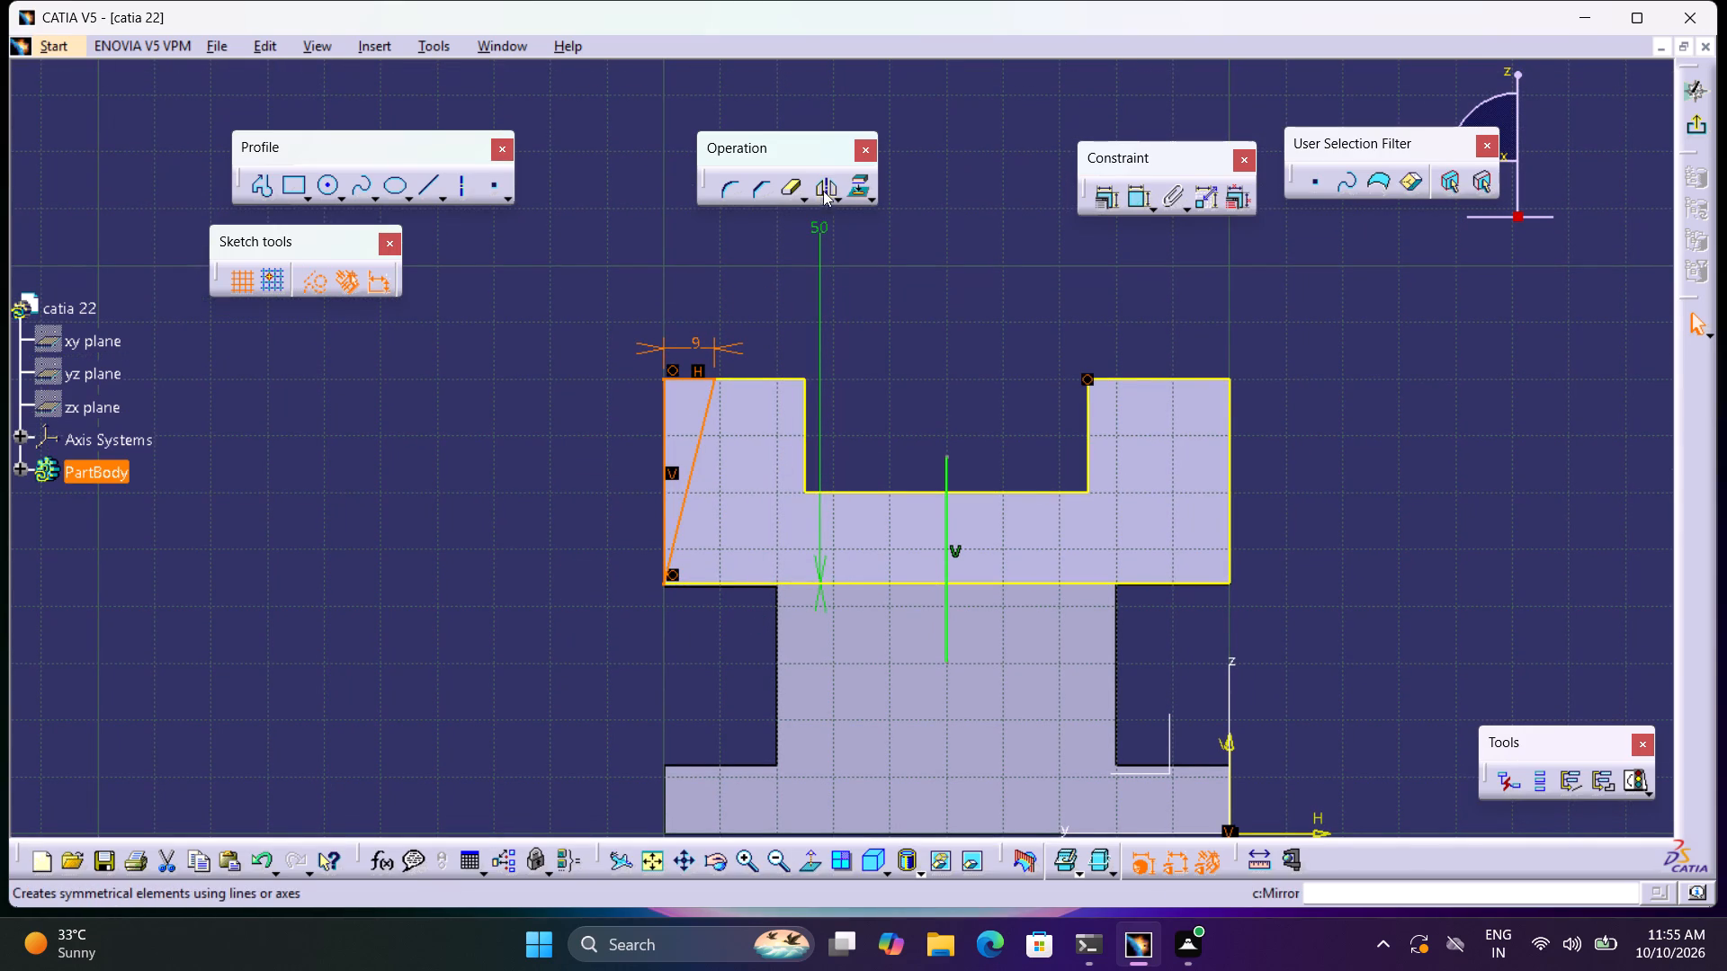
pyautogui.click(824, 189)
pyautogui.click(943, 494)
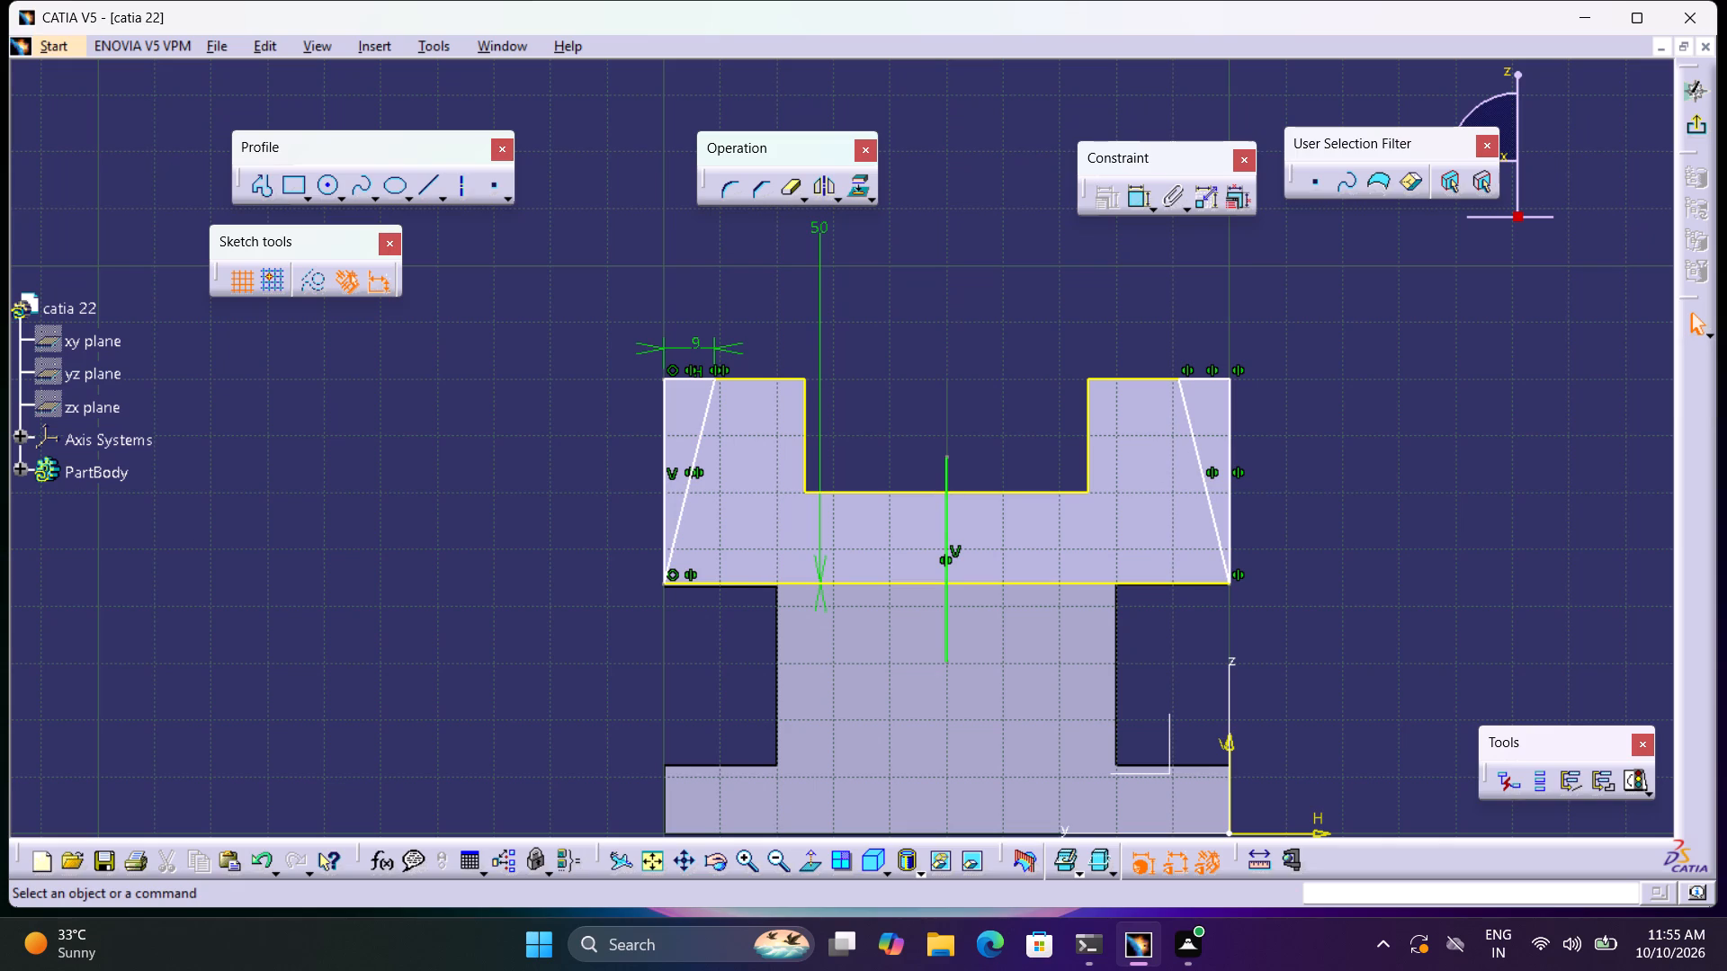
pyautogui.click(1002, 377)
# Delete the 50 mm offset dimension and the vertical middle line from the triangle sketch, and finish the sketch.
pyautogui.click(823, 277)
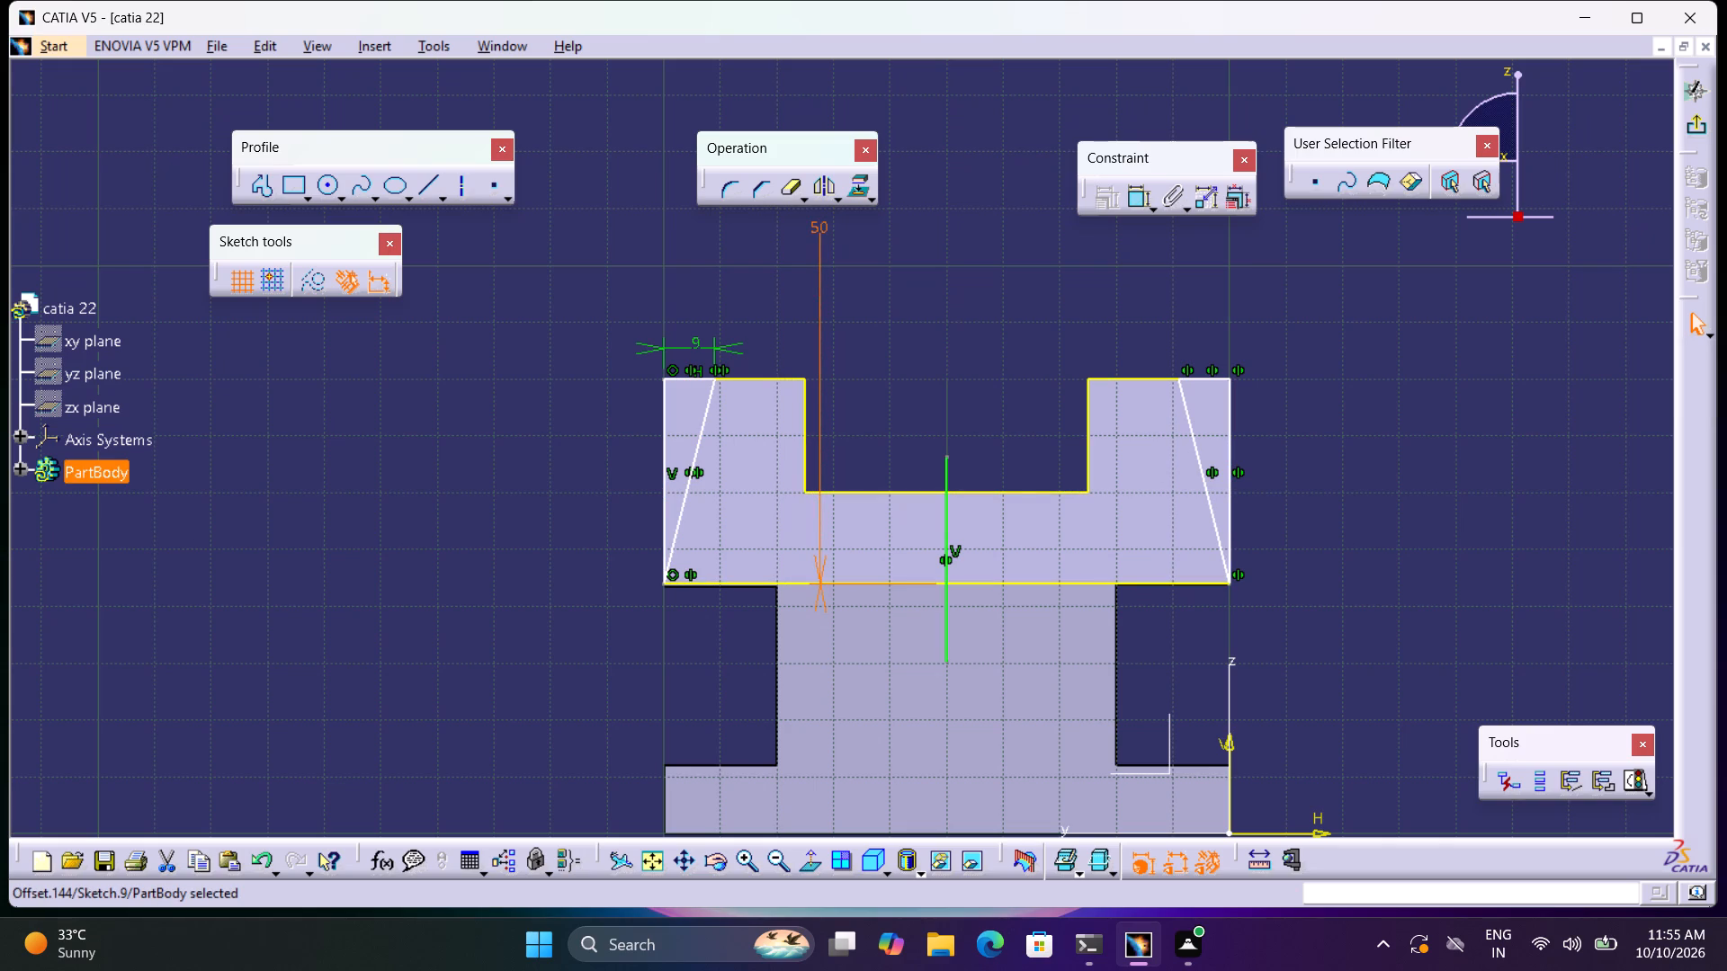
pyautogui.press('Delete')
pyautogui.click(947, 472)
pyautogui.press('Delete')
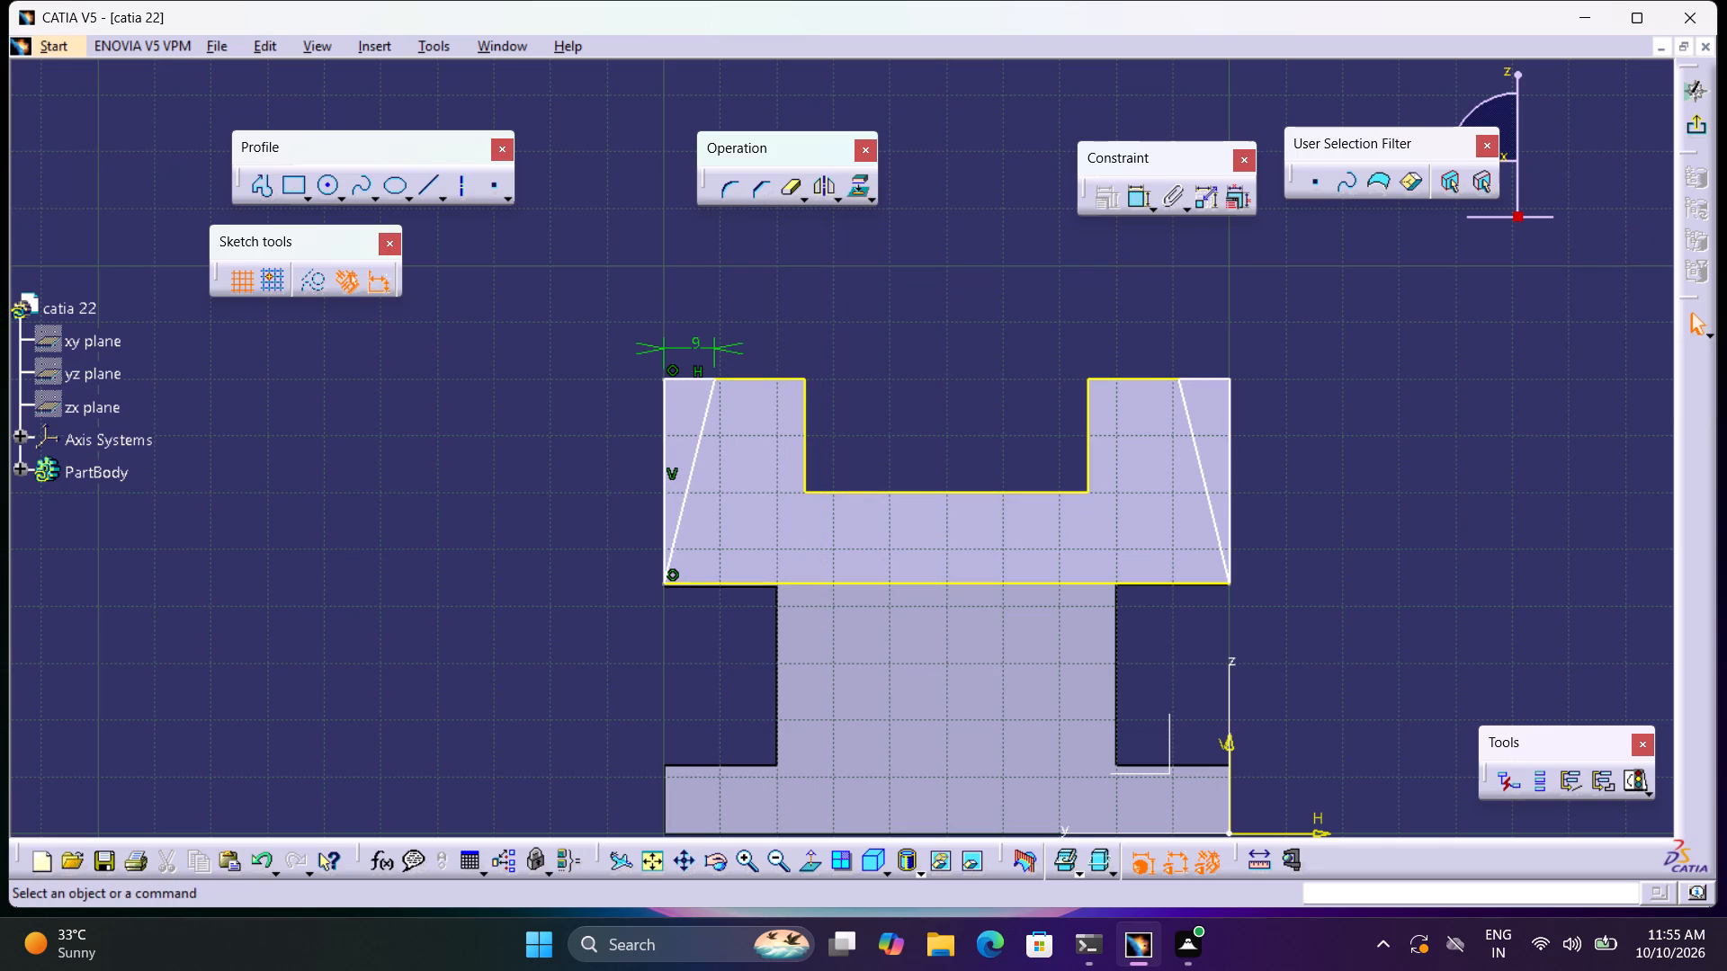
pyautogui.click(1690, 128)
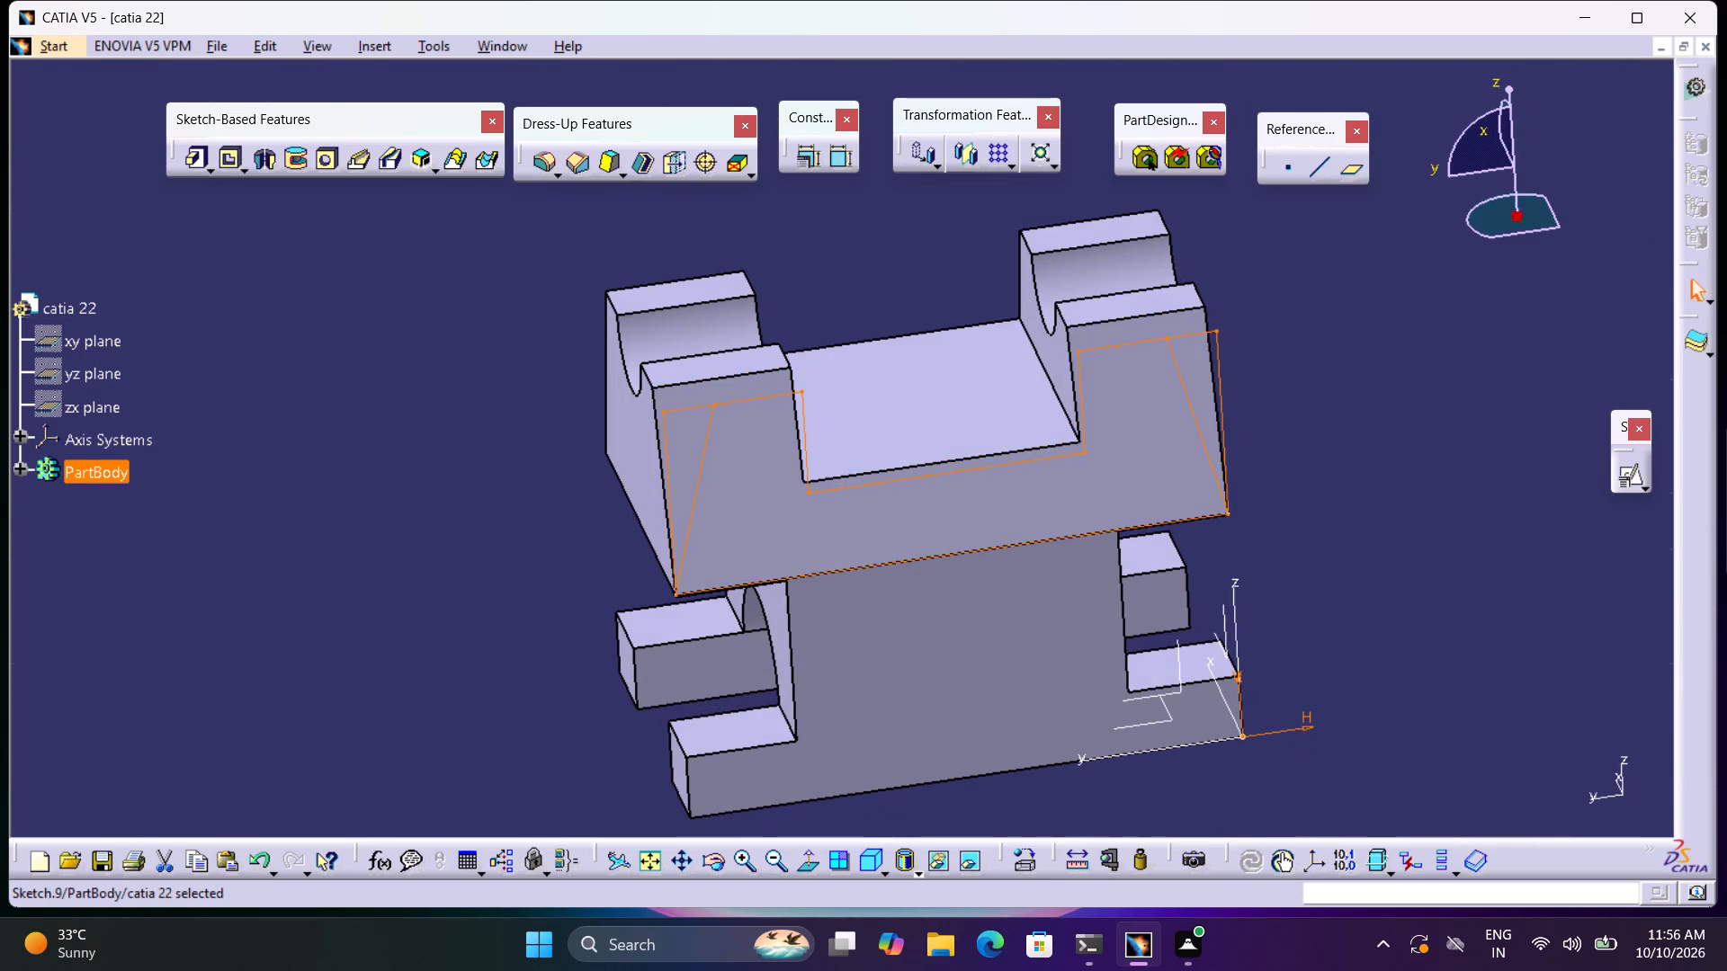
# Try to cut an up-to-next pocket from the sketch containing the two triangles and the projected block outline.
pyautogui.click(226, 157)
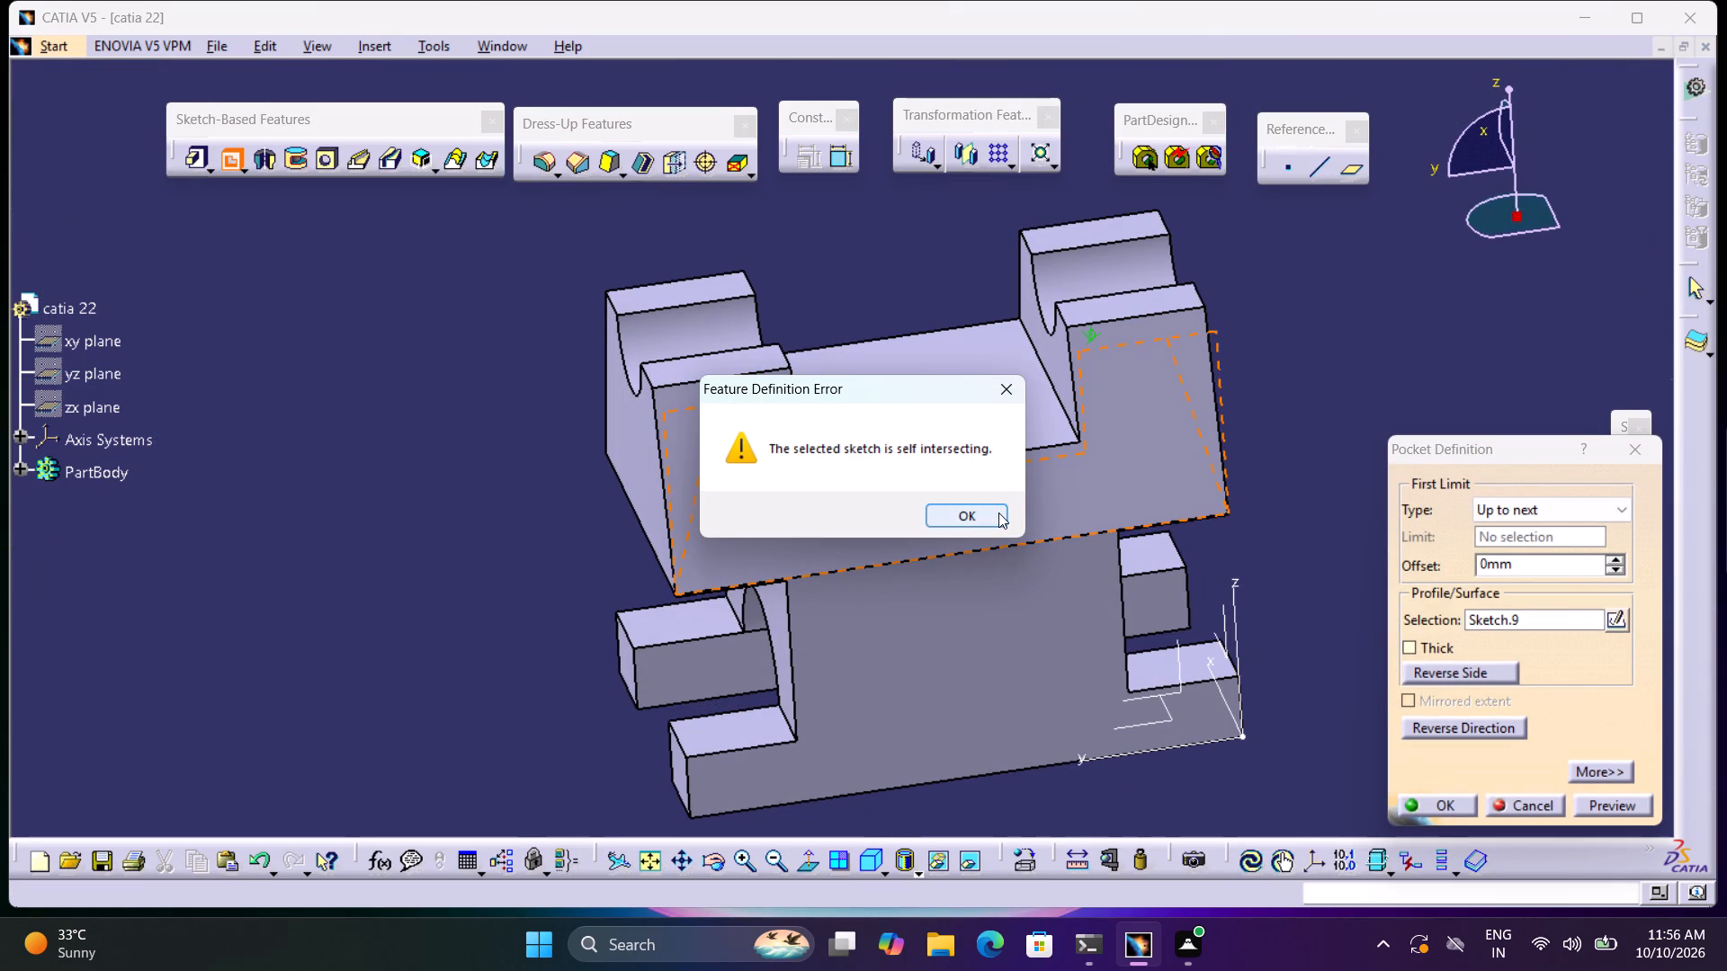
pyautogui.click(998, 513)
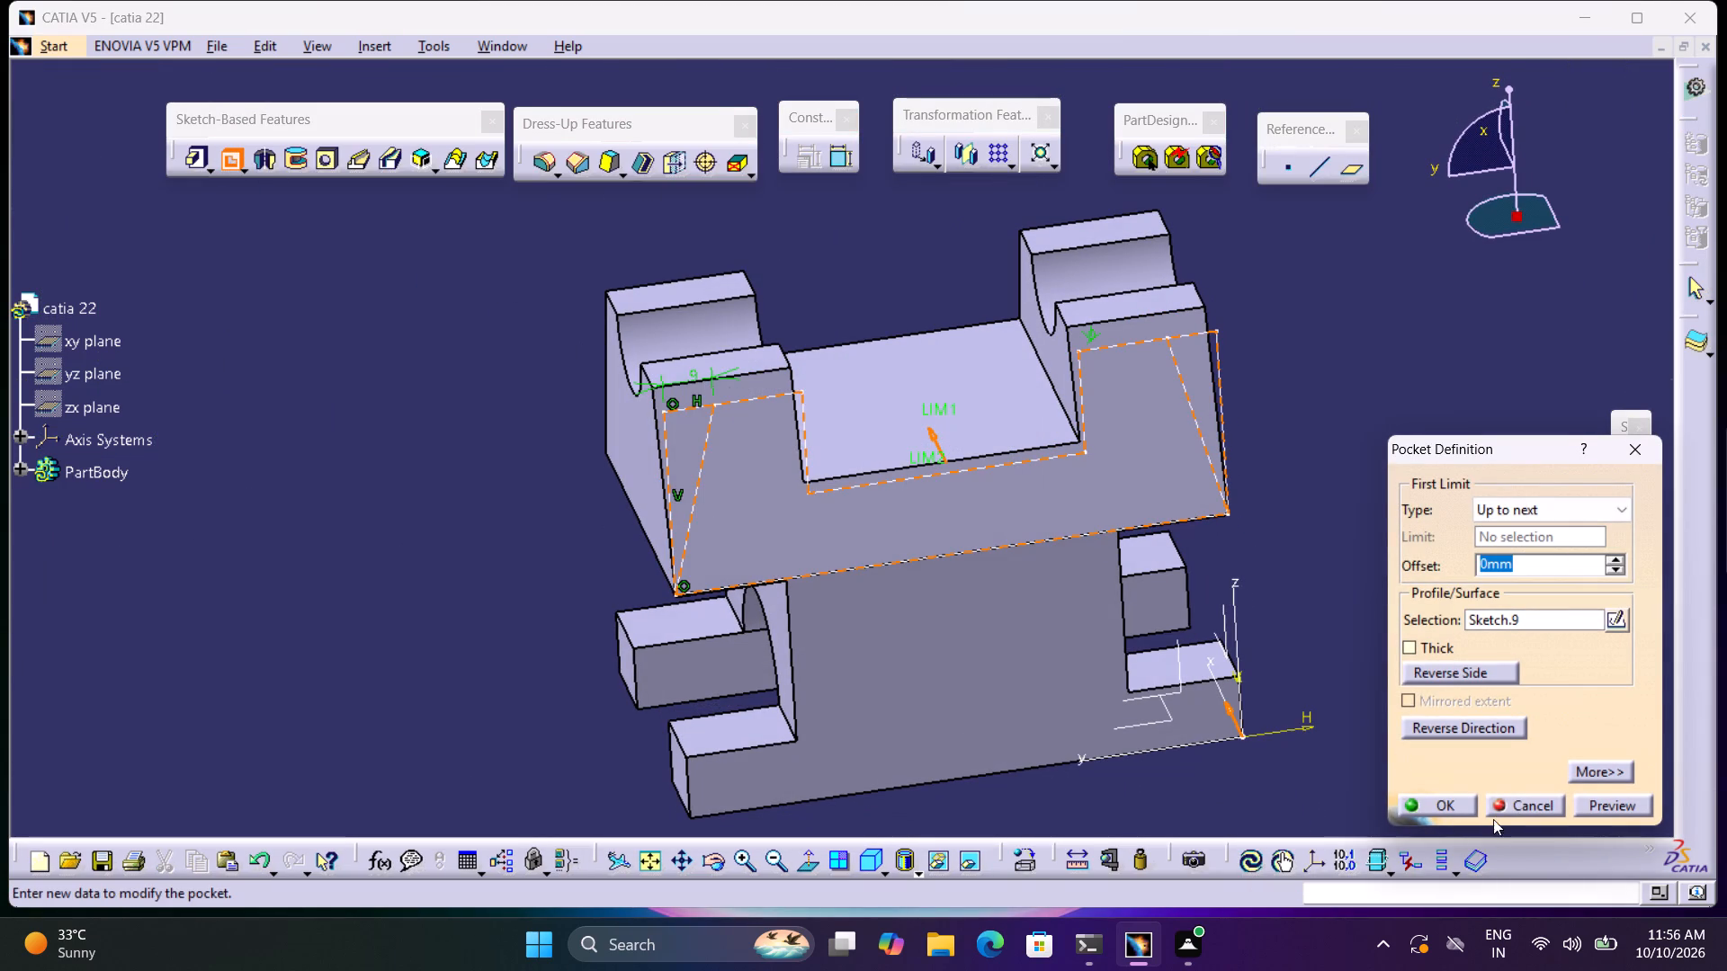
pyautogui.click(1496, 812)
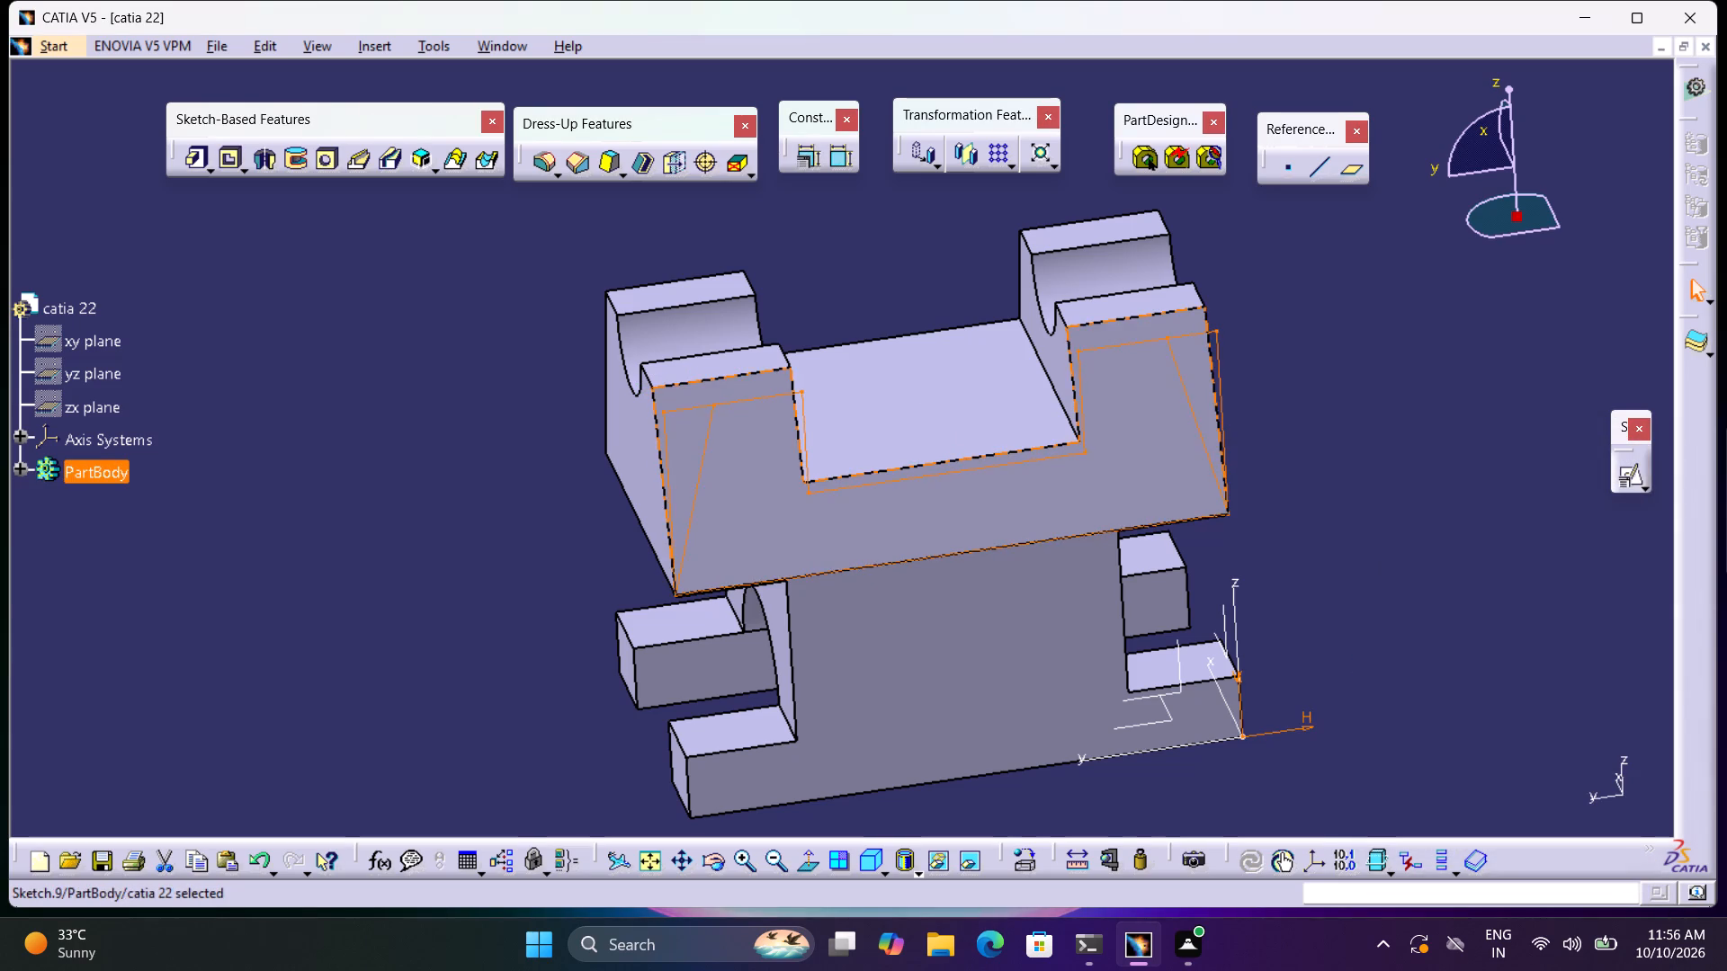
# Reopen Sketch.9, delete the projected block outline so only the two triangles remain, and finish the sketch.
pyautogui.doubleClick(1204, 414)
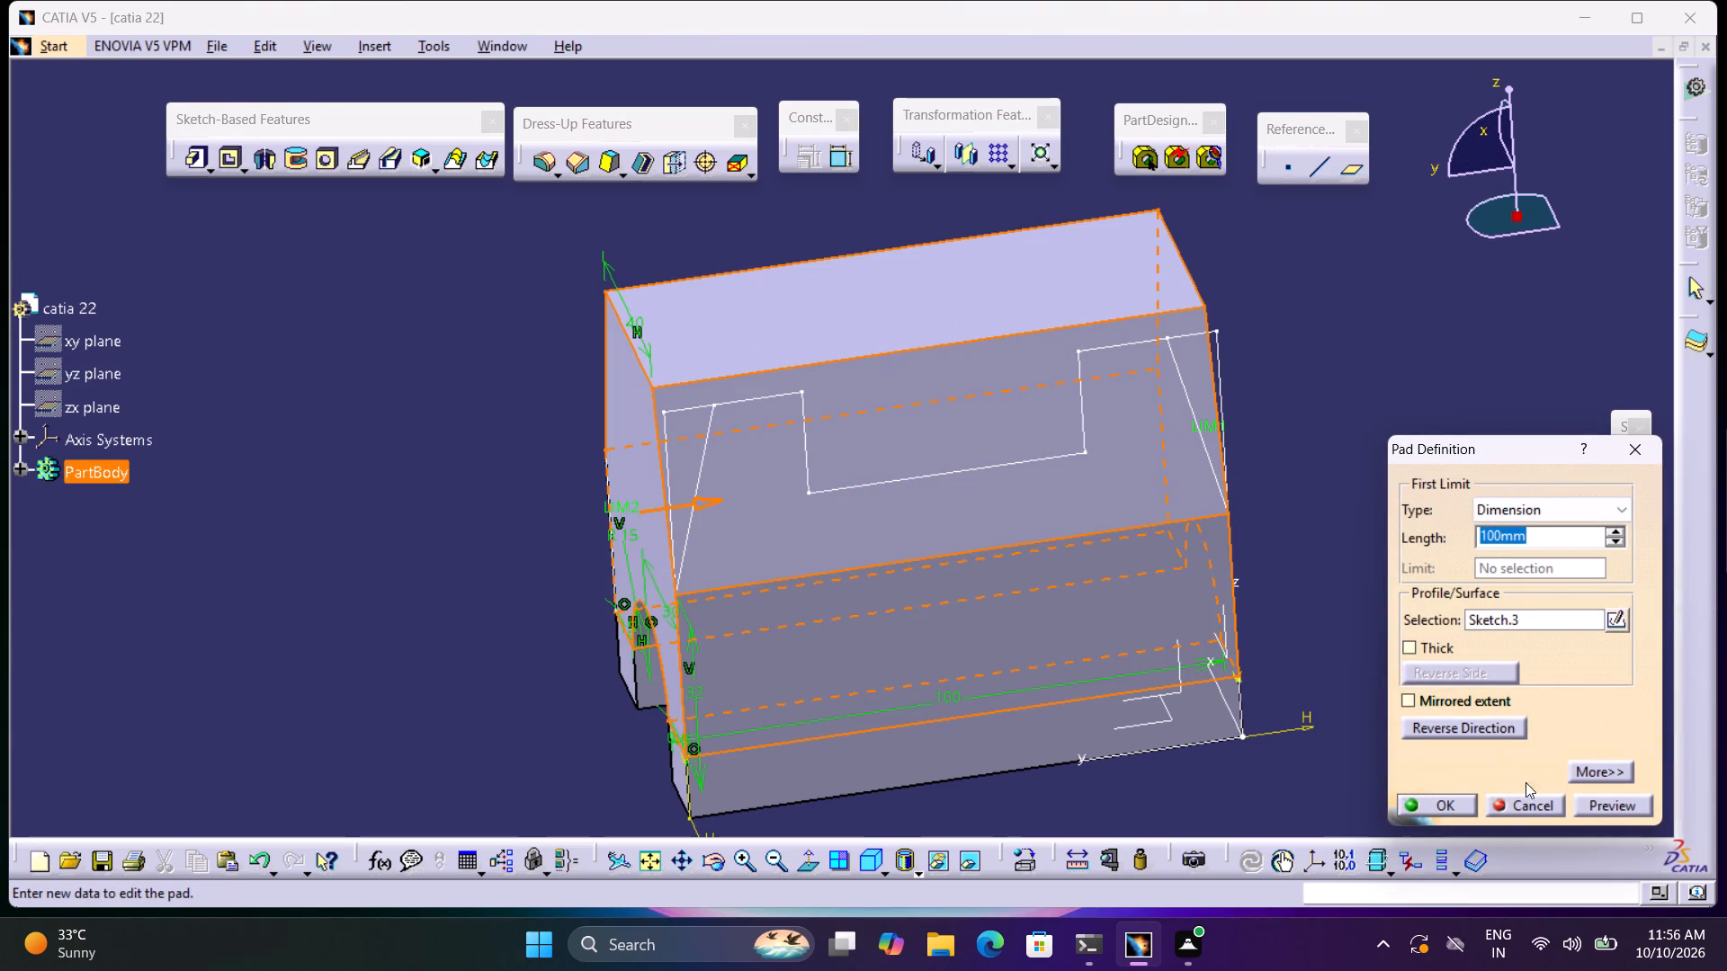
pyautogui.click(1529, 809)
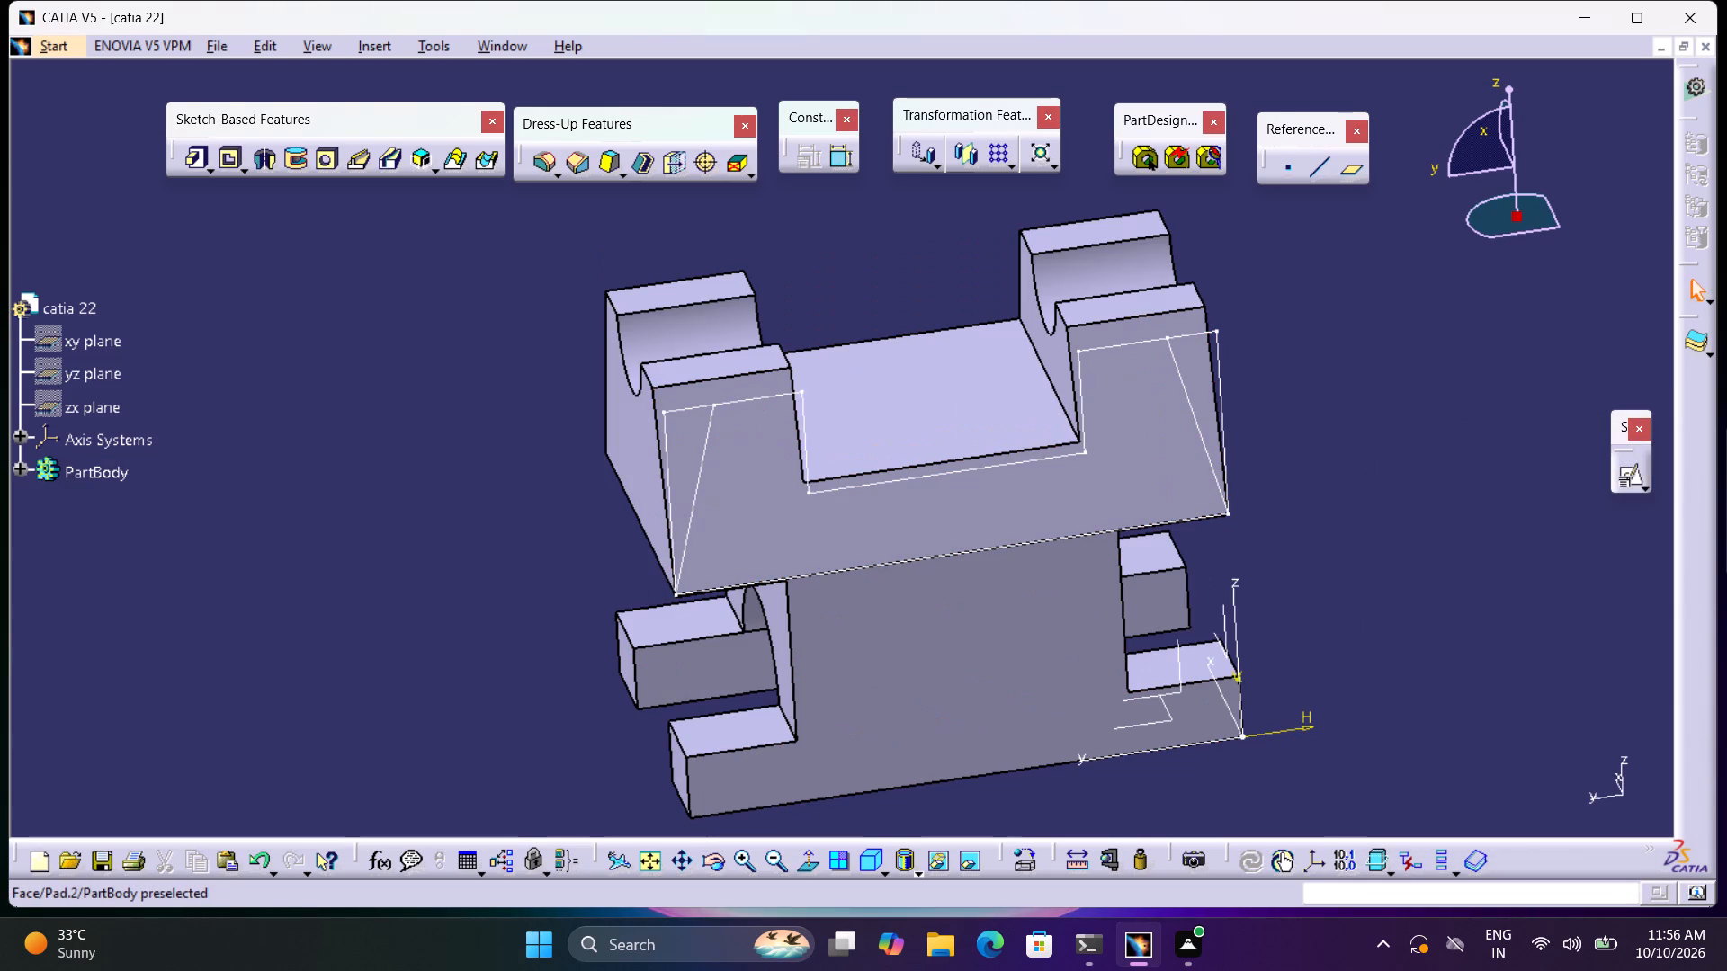
pyautogui.tripleClick(706, 431)
pyautogui.doubleClick(706, 431)
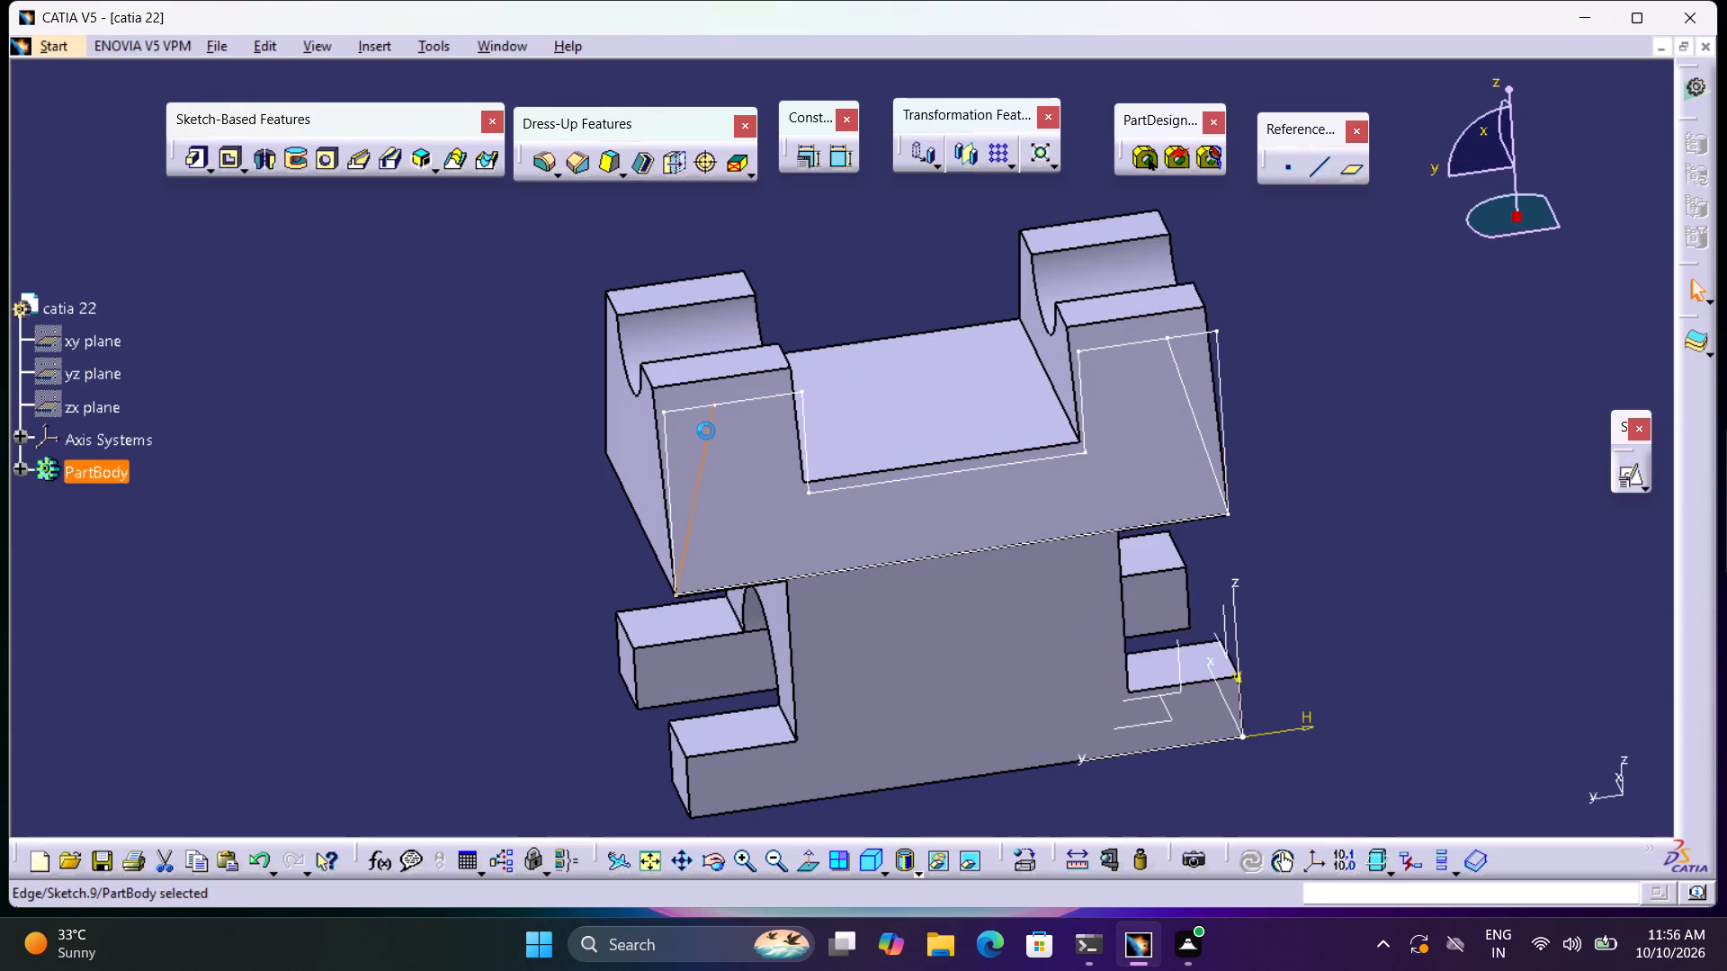
pyautogui.click(18, 469)
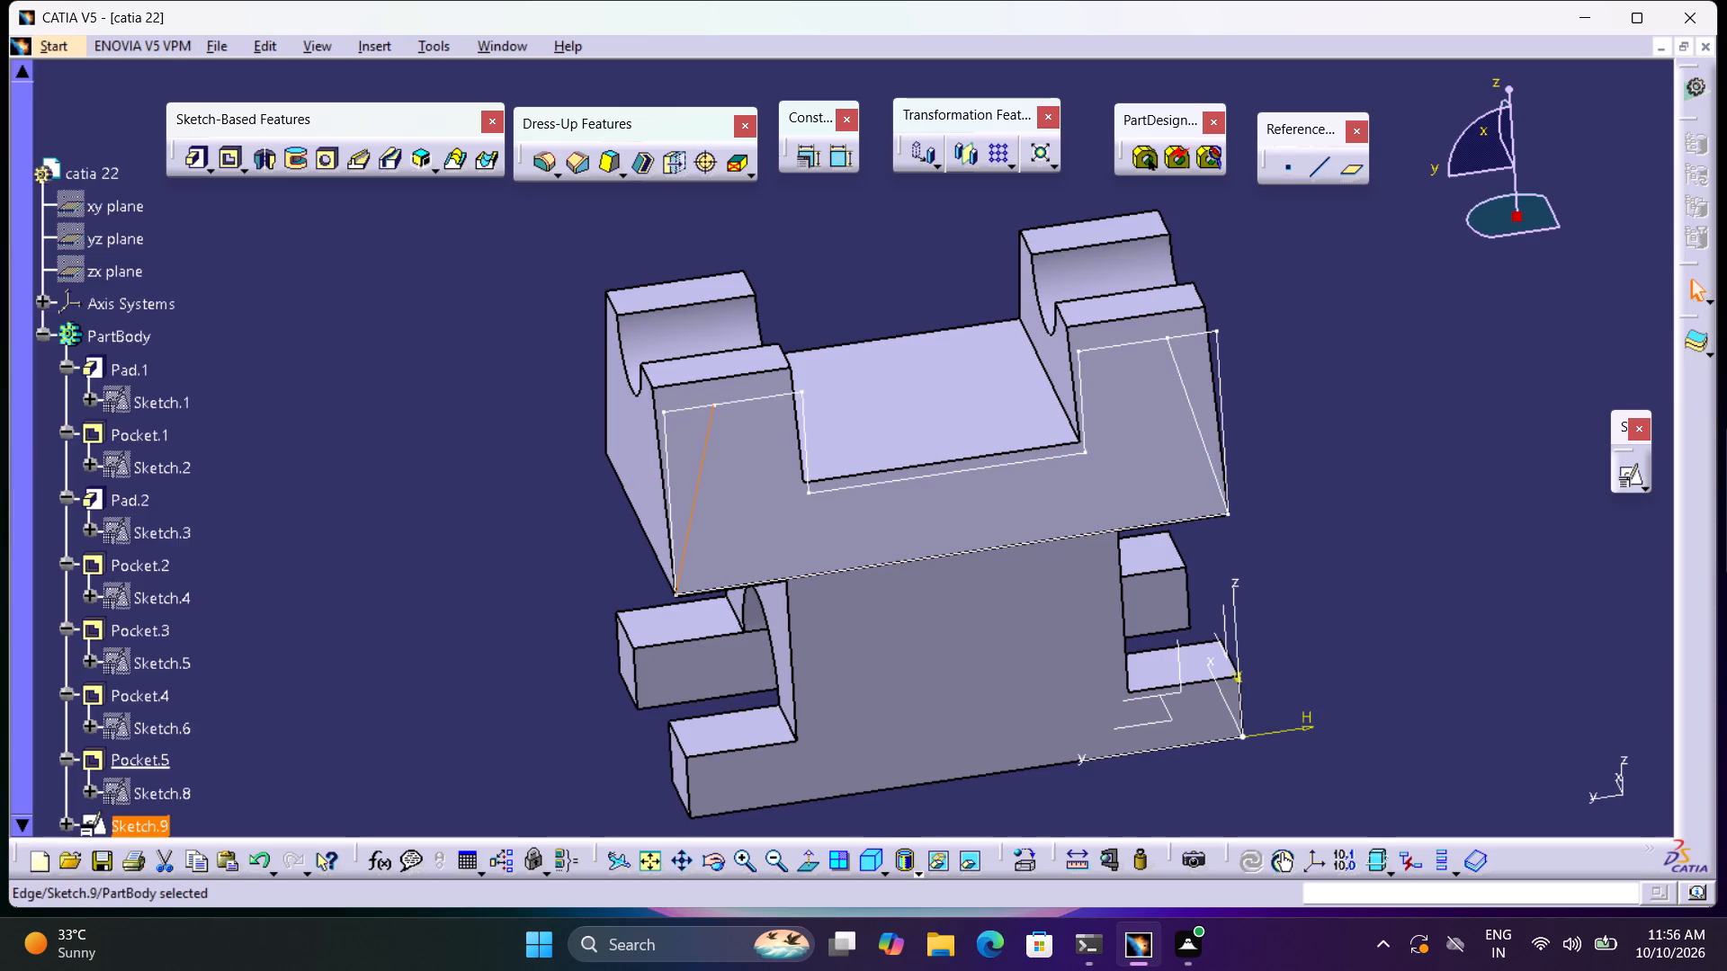
pyautogui.scroll(-4, 113, 525)
pyautogui.doubleClick(124, 523)
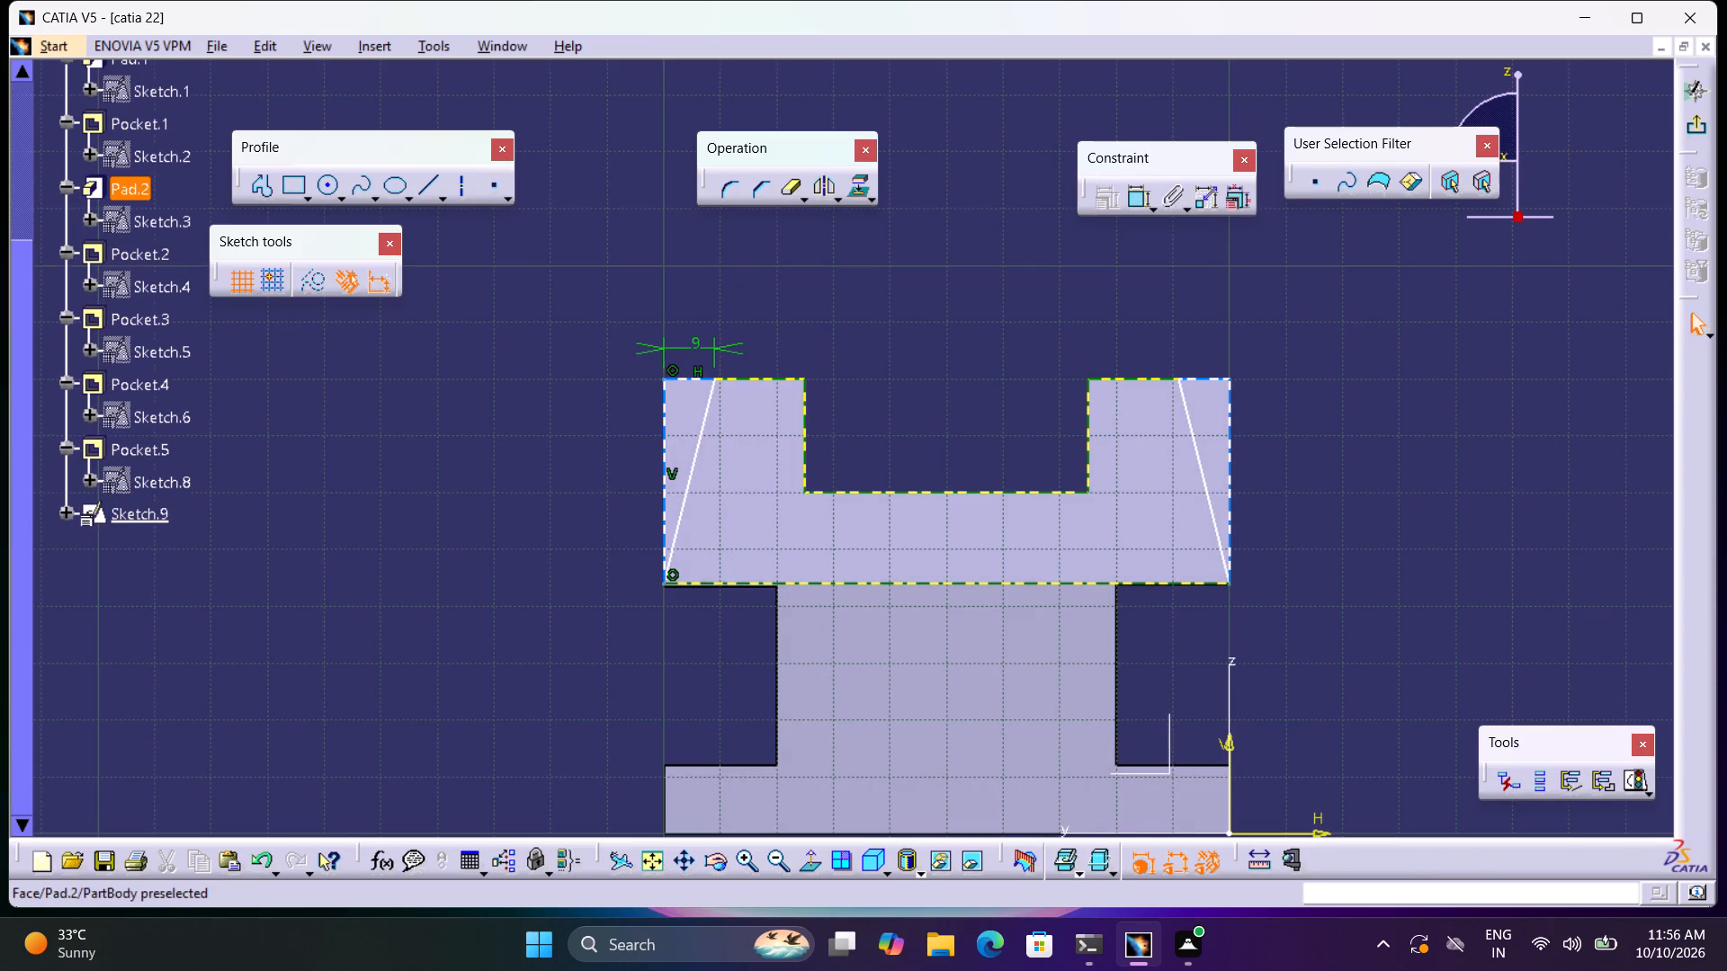
pyautogui.click(804, 436)
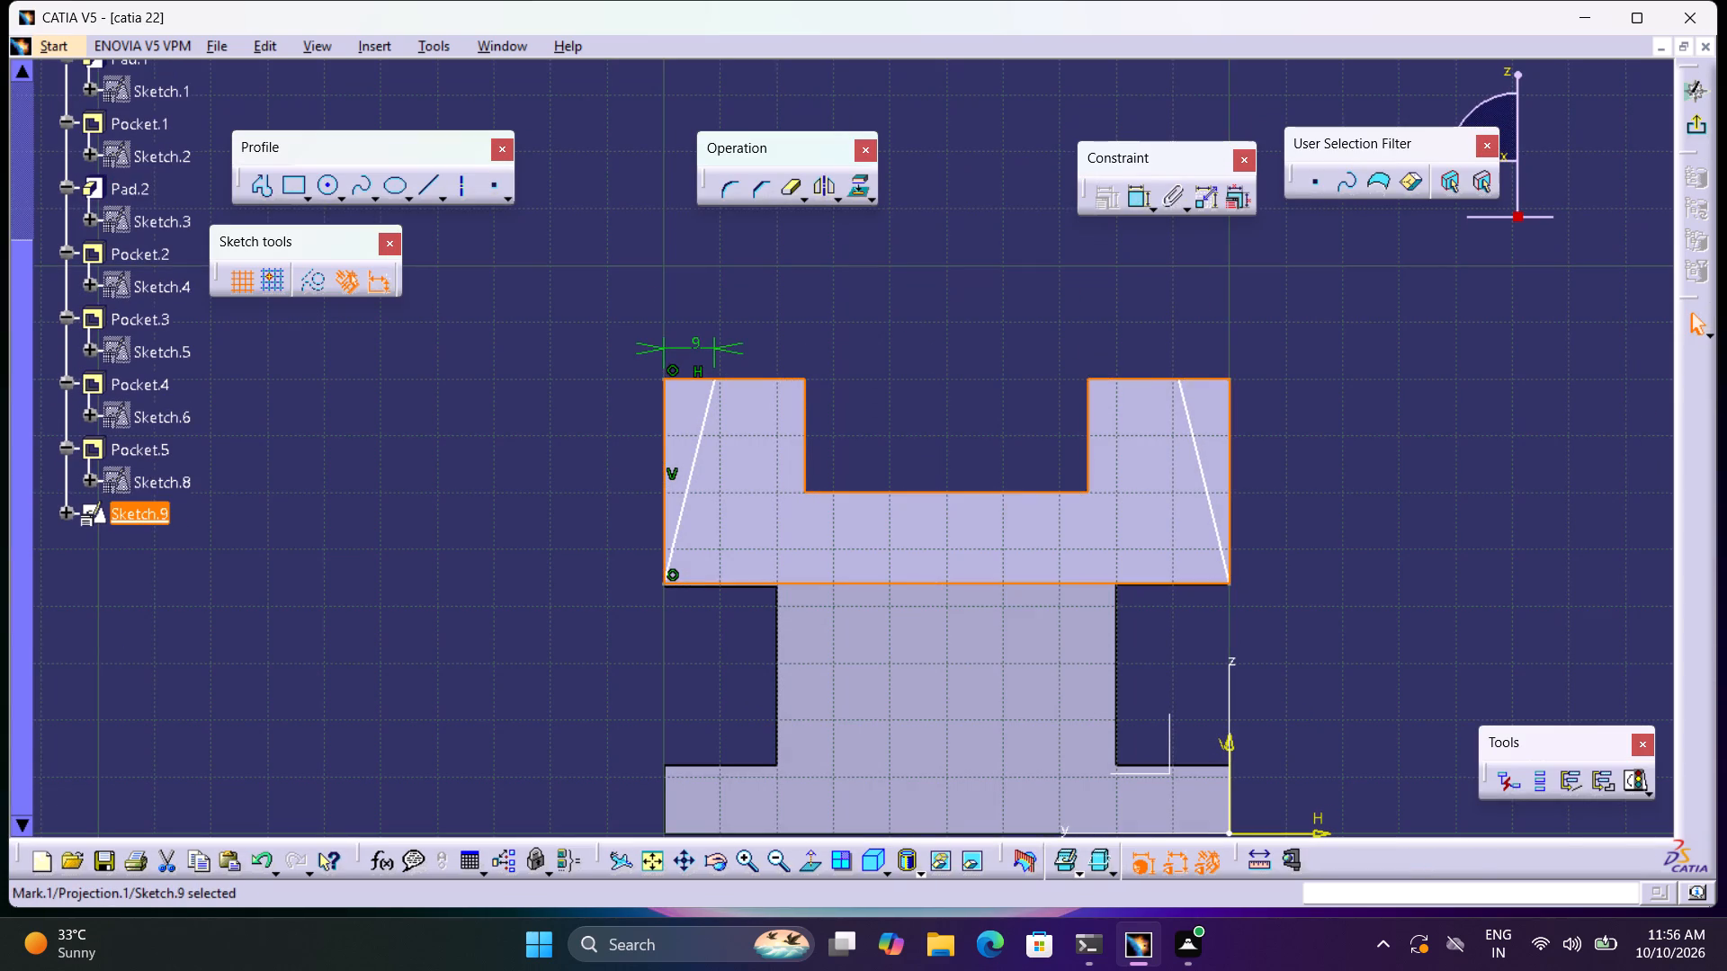
pyautogui.press('Delete')
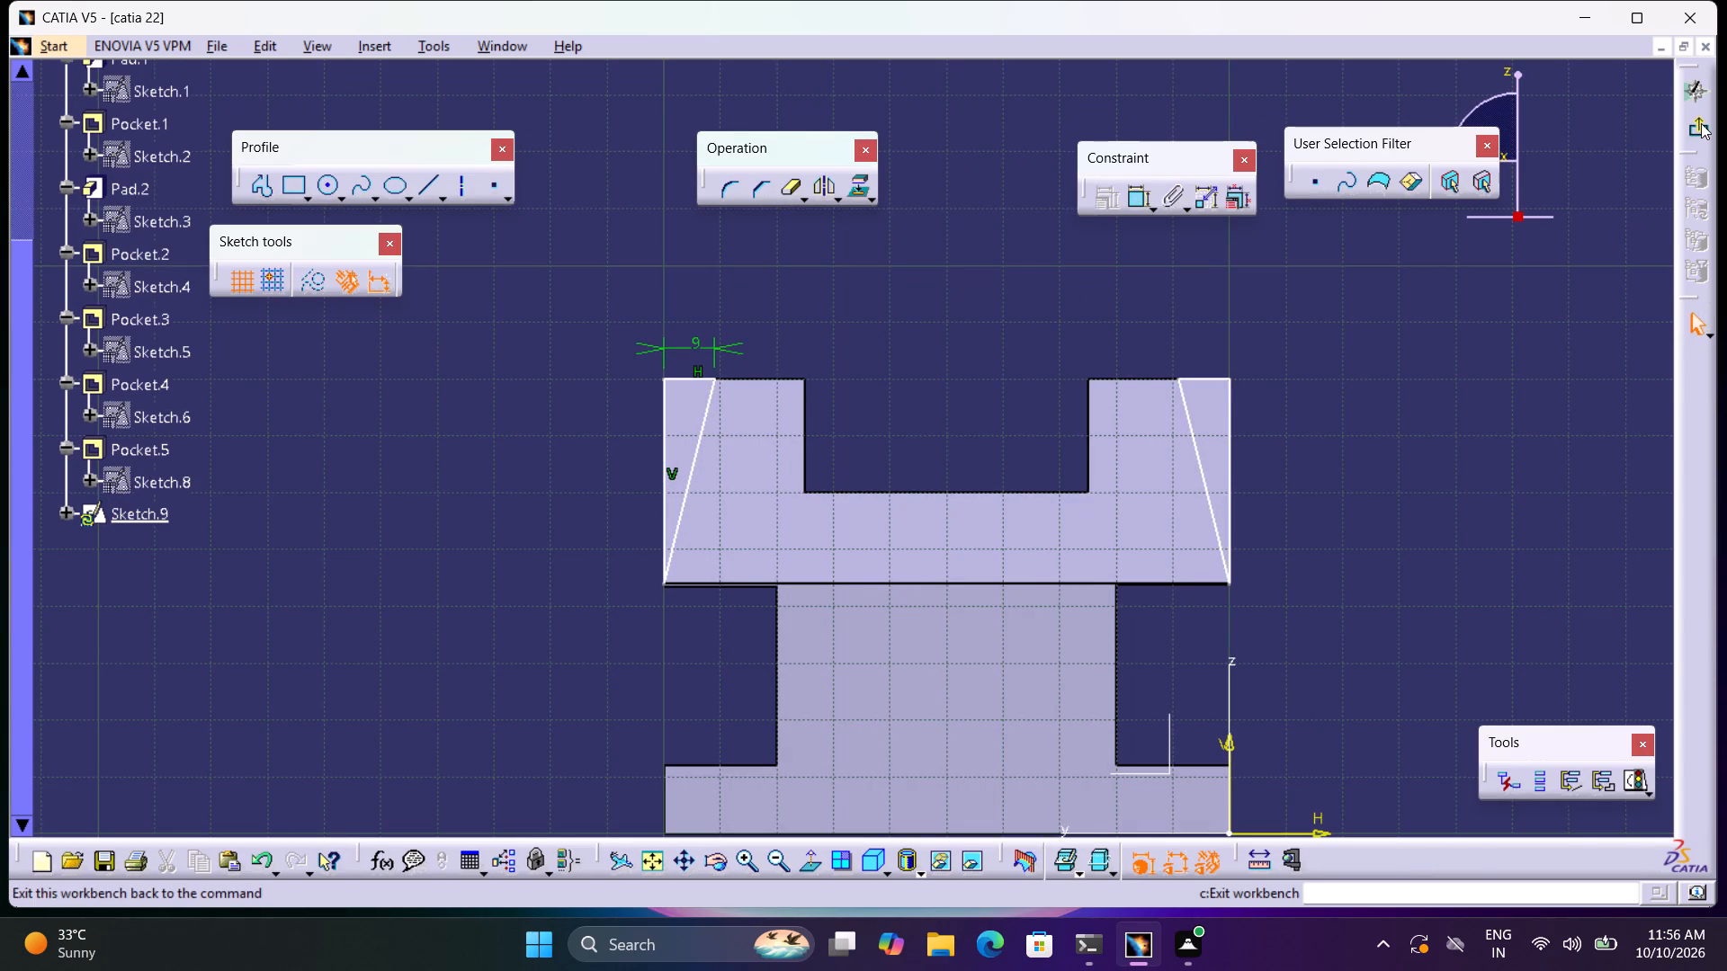
pyautogui.click(1701, 123)
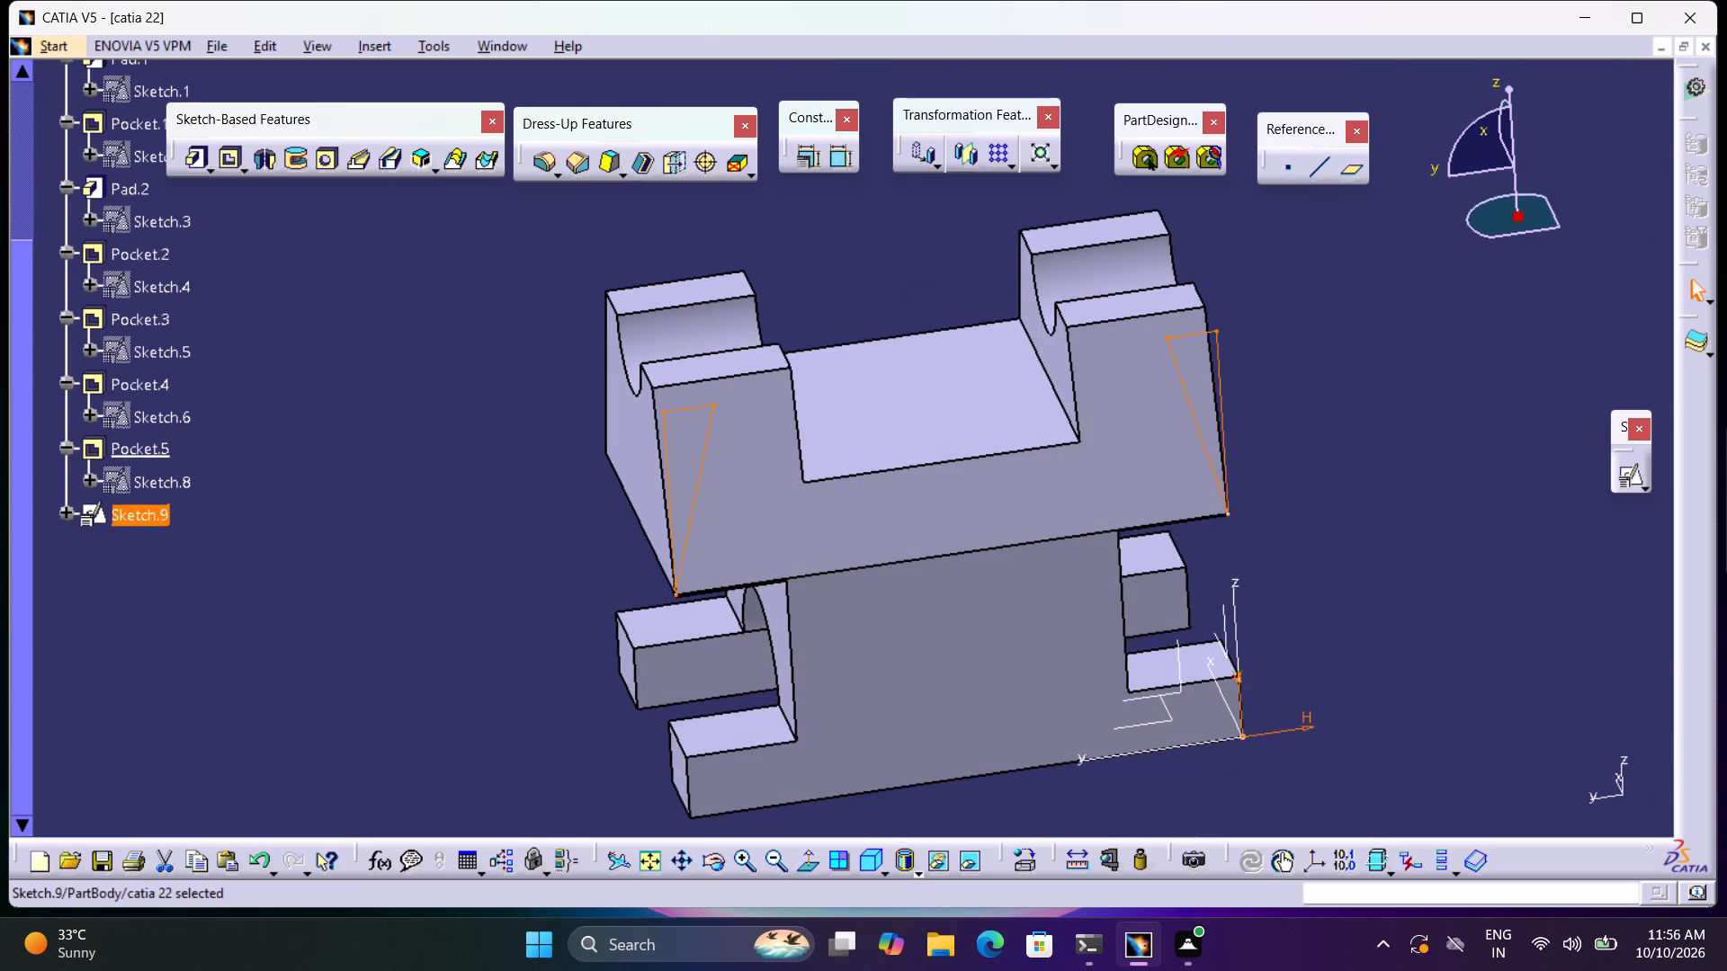
# Cut the two triangles through the upper block's ends with an up-to-next pocket.
pyautogui.click(227, 156)
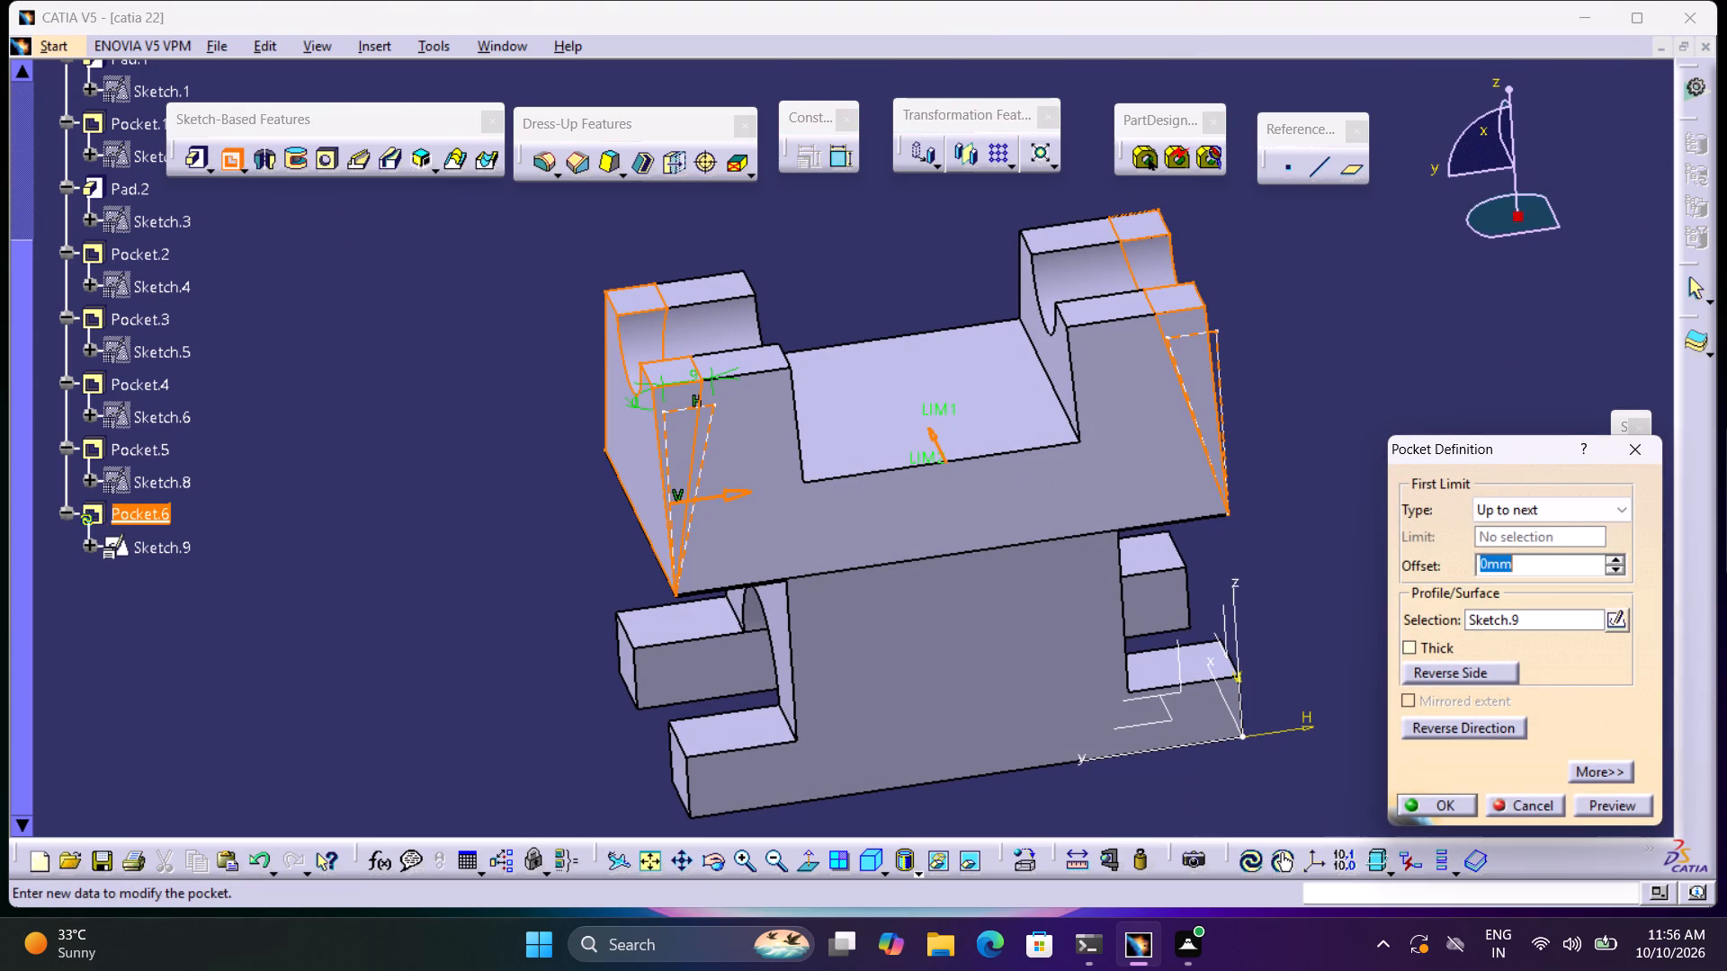
pyautogui.click(1433, 801)
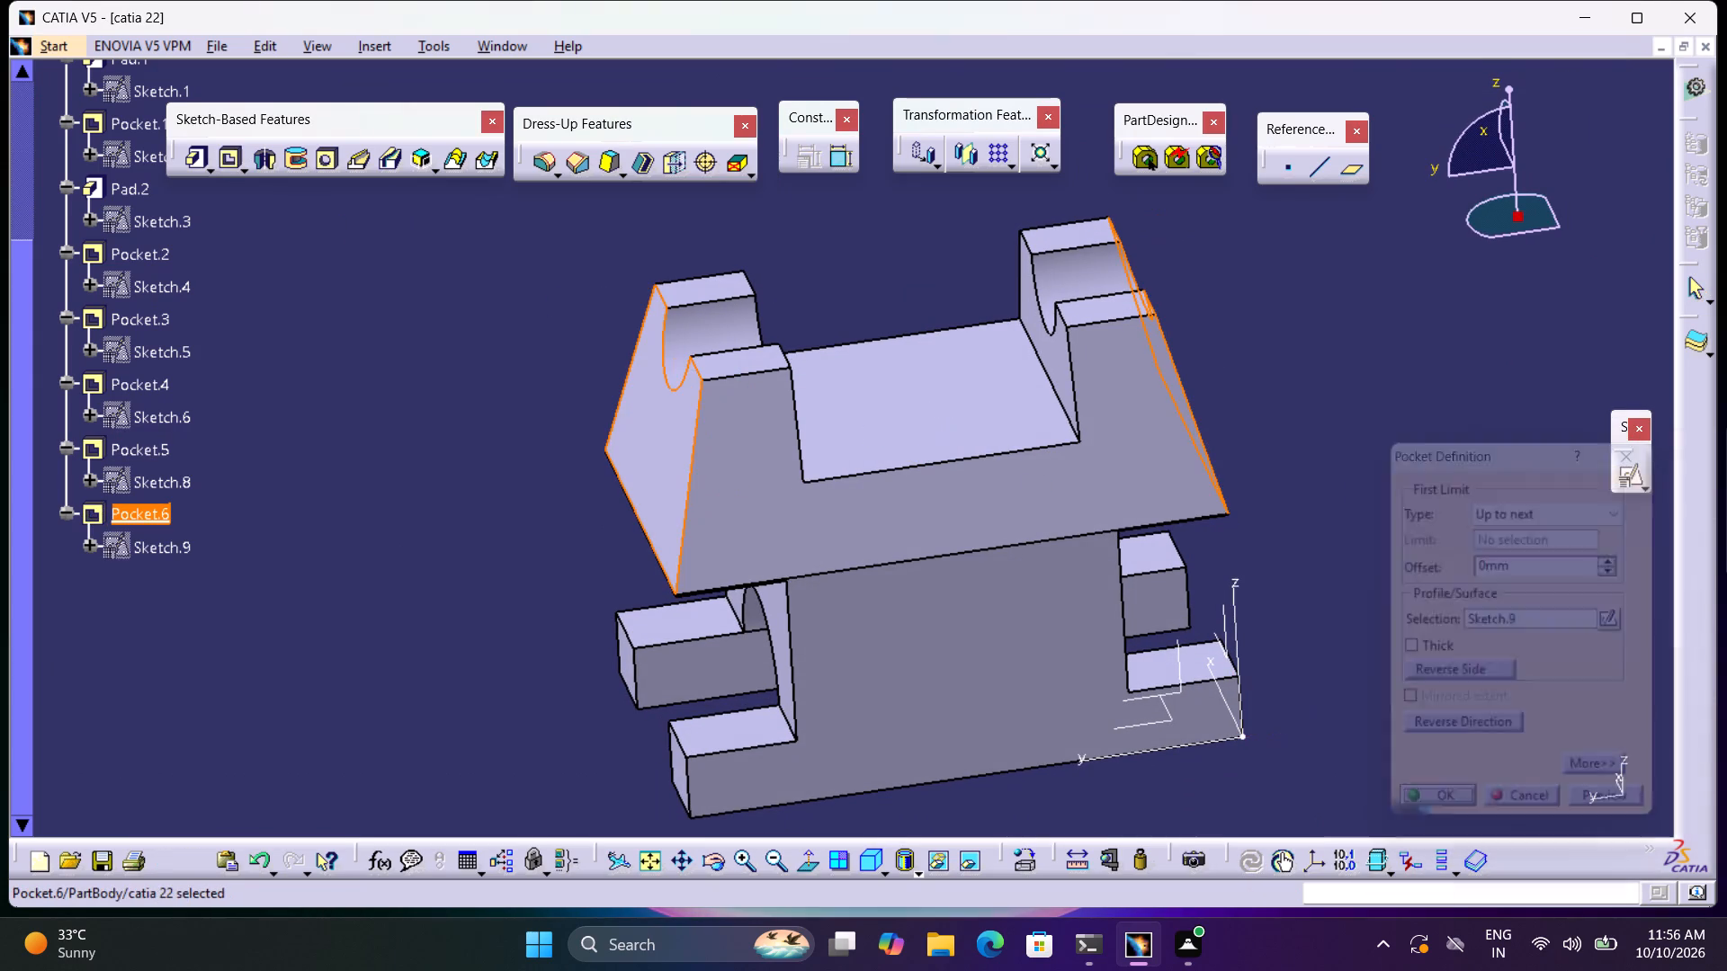
pyautogui.click(1377, 593)
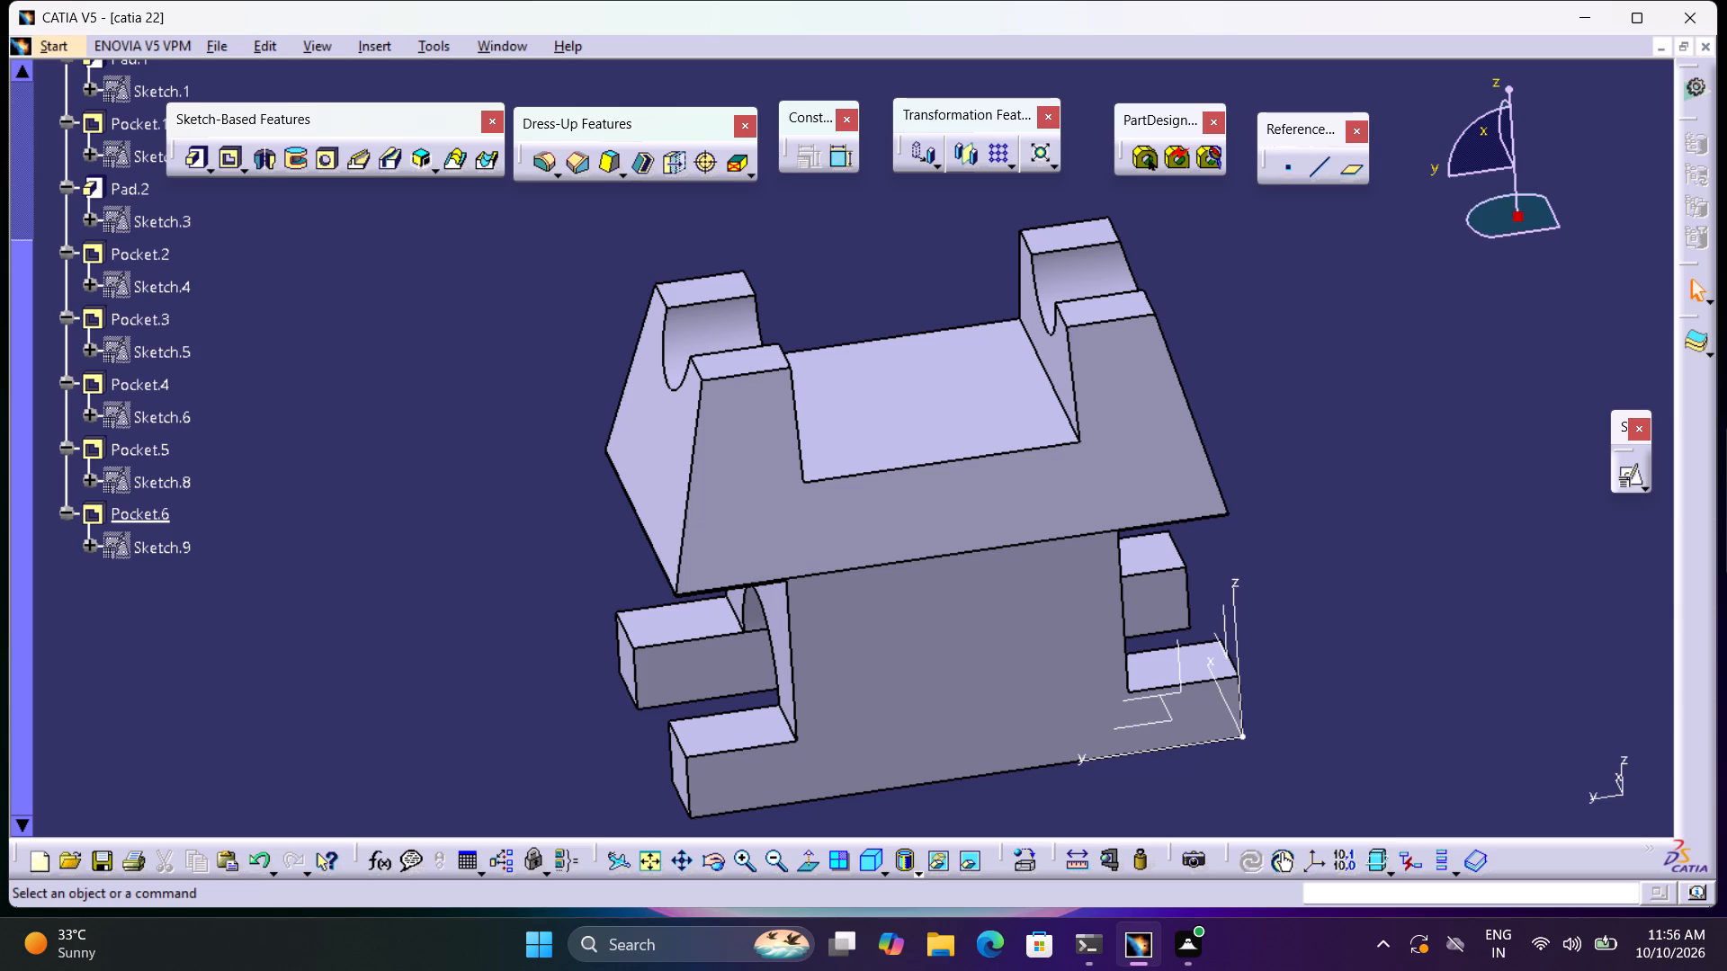
# Measure the width of the top recess between its two vertical edges on the upper block's front face.
pyautogui.moveTo(1391, 361); pyautogui.dragTo(1356, 353, button='middle')
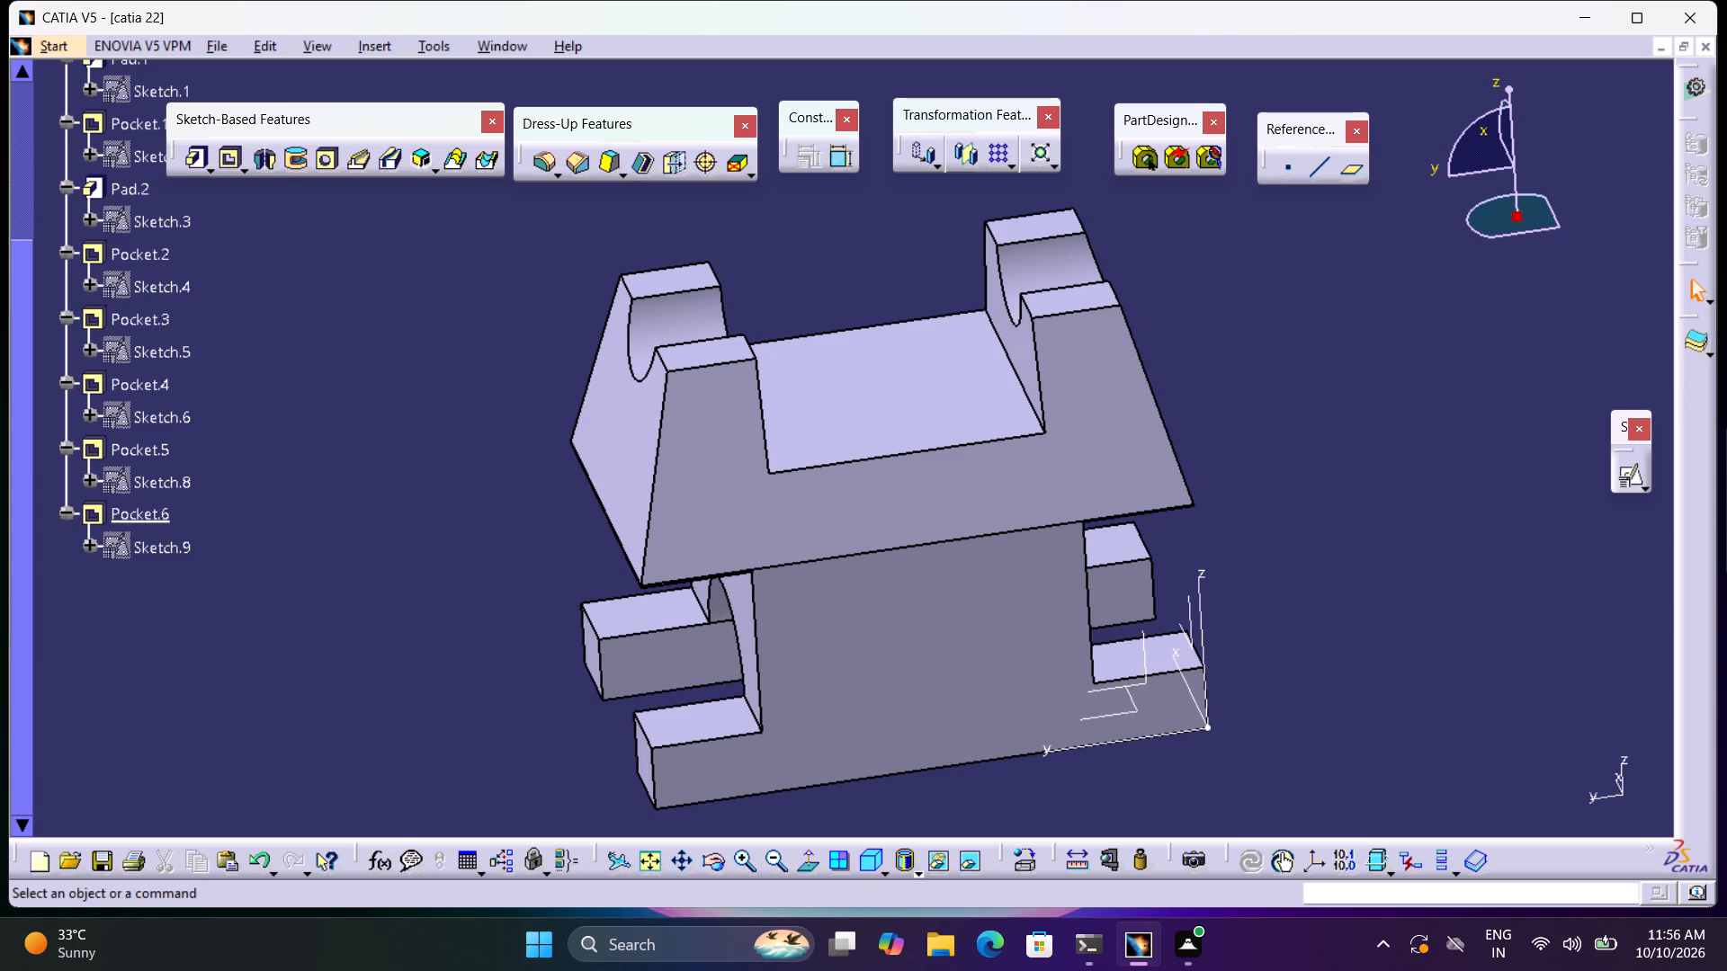
pyautogui.click(1079, 875)
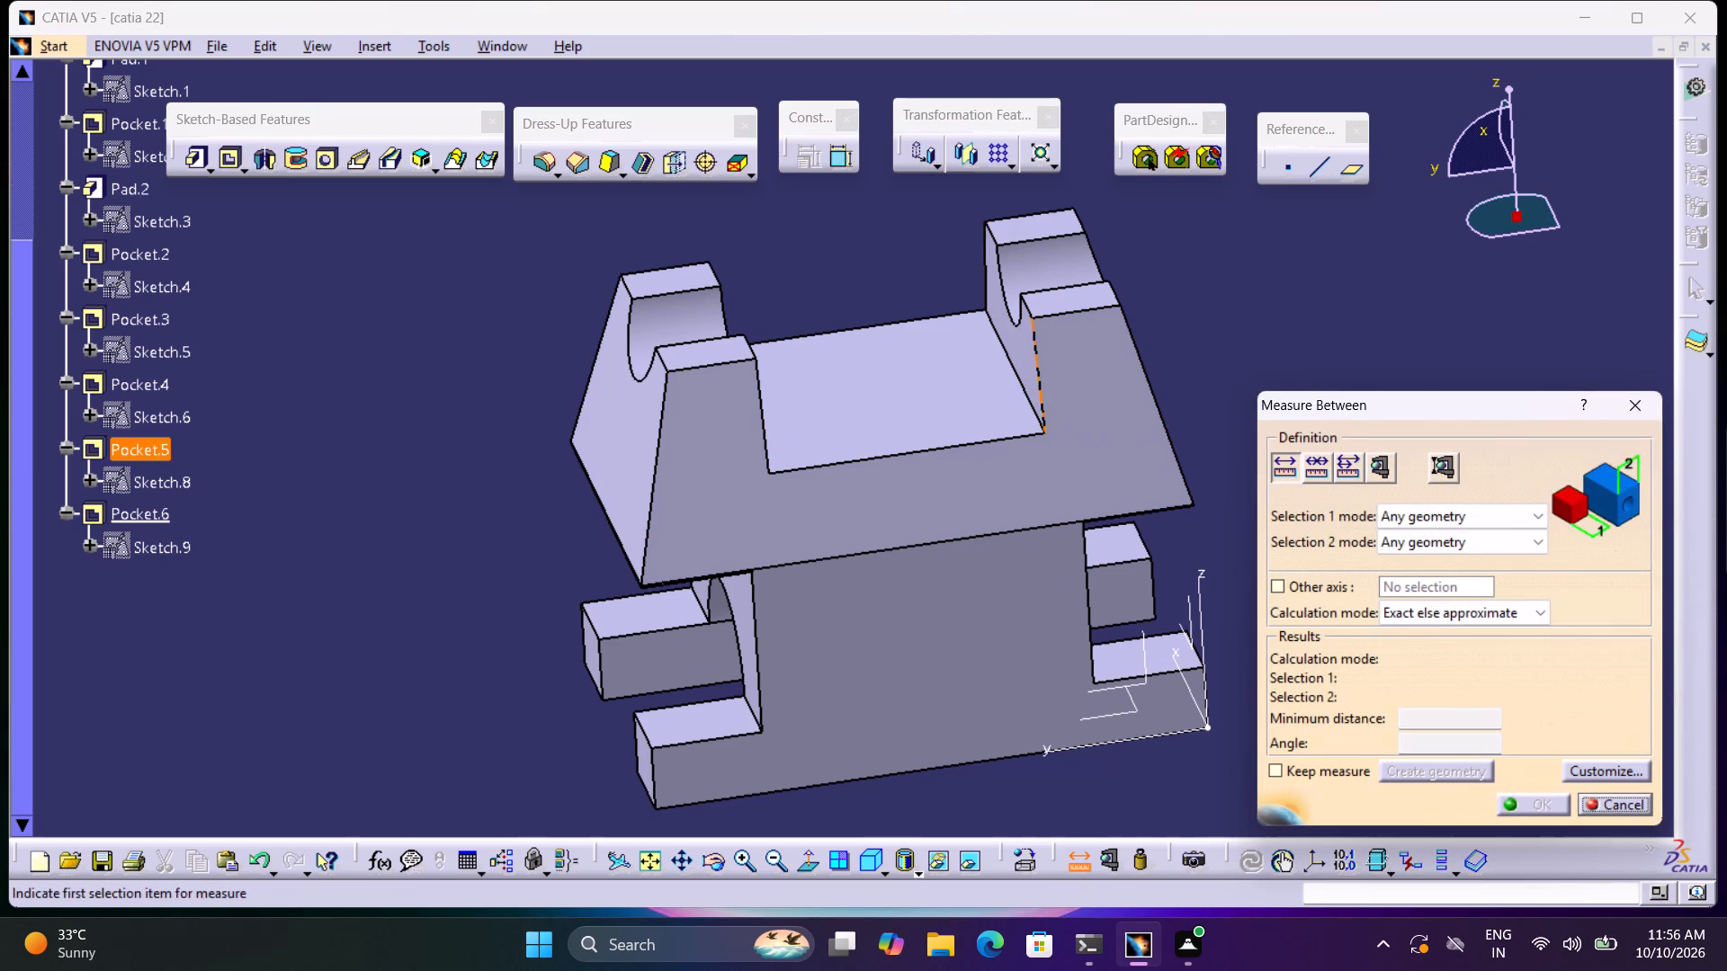
pyautogui.click(1042, 392)
pyautogui.click(761, 407)
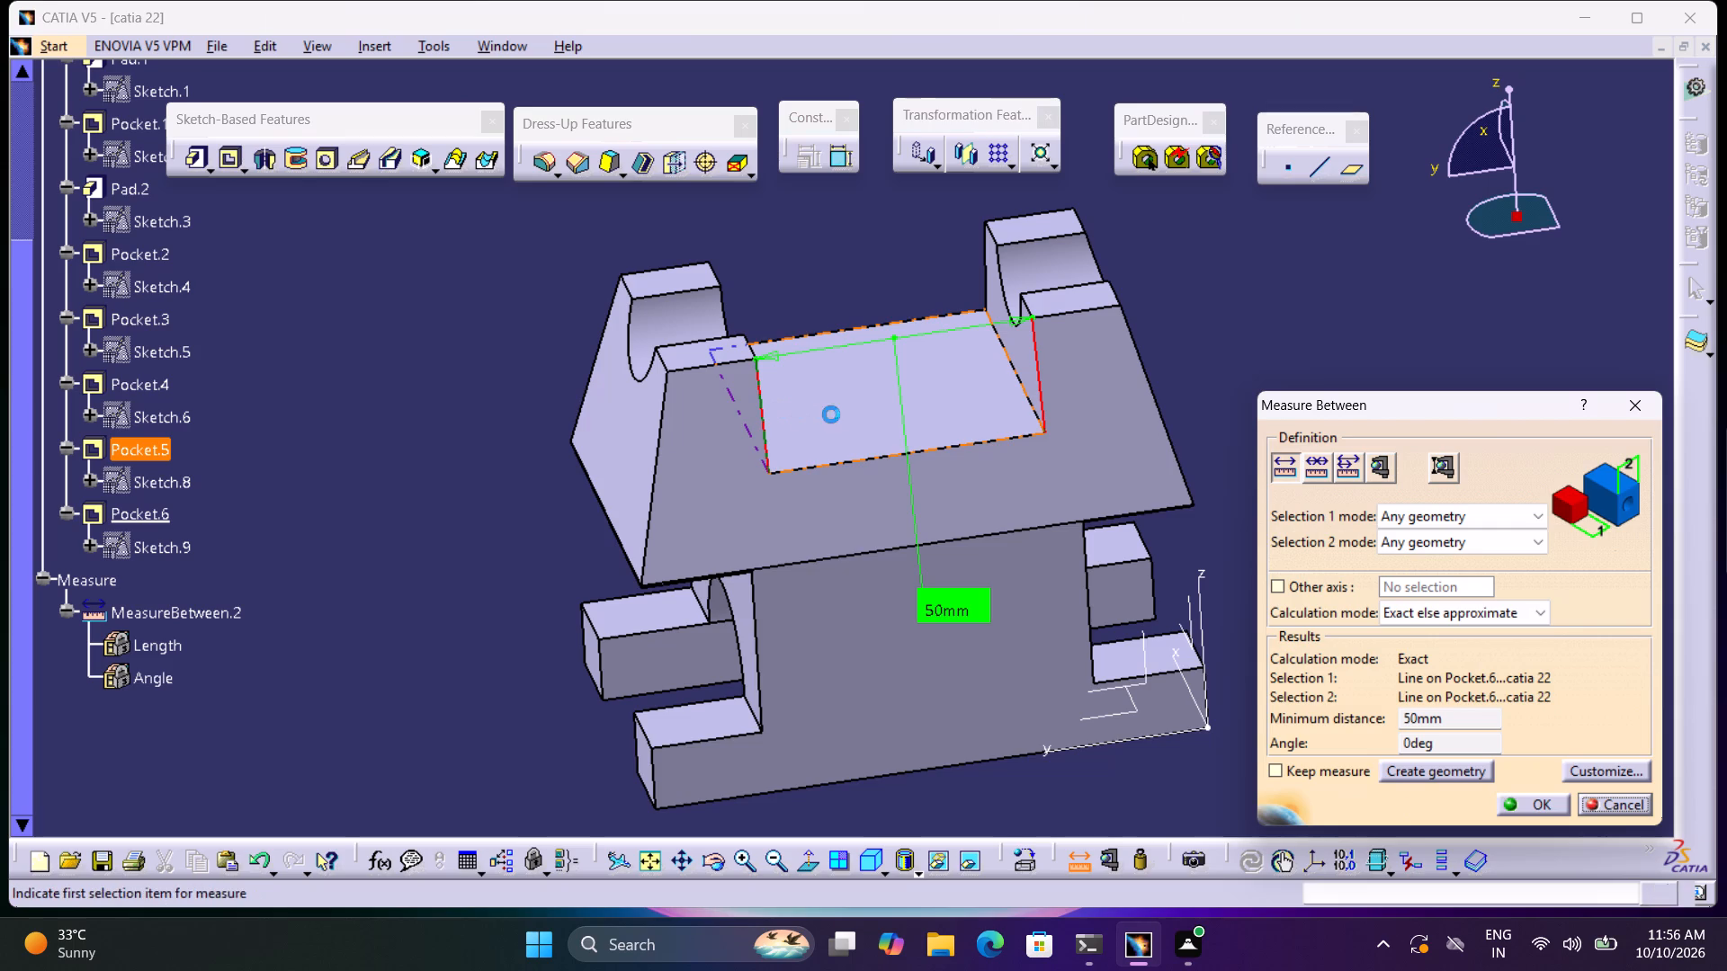
pyautogui.click(1597, 808)
# Measure the width of one upright's top face between its recess-side edge and its sloped-end edge.
pyautogui.click(1095, 849)
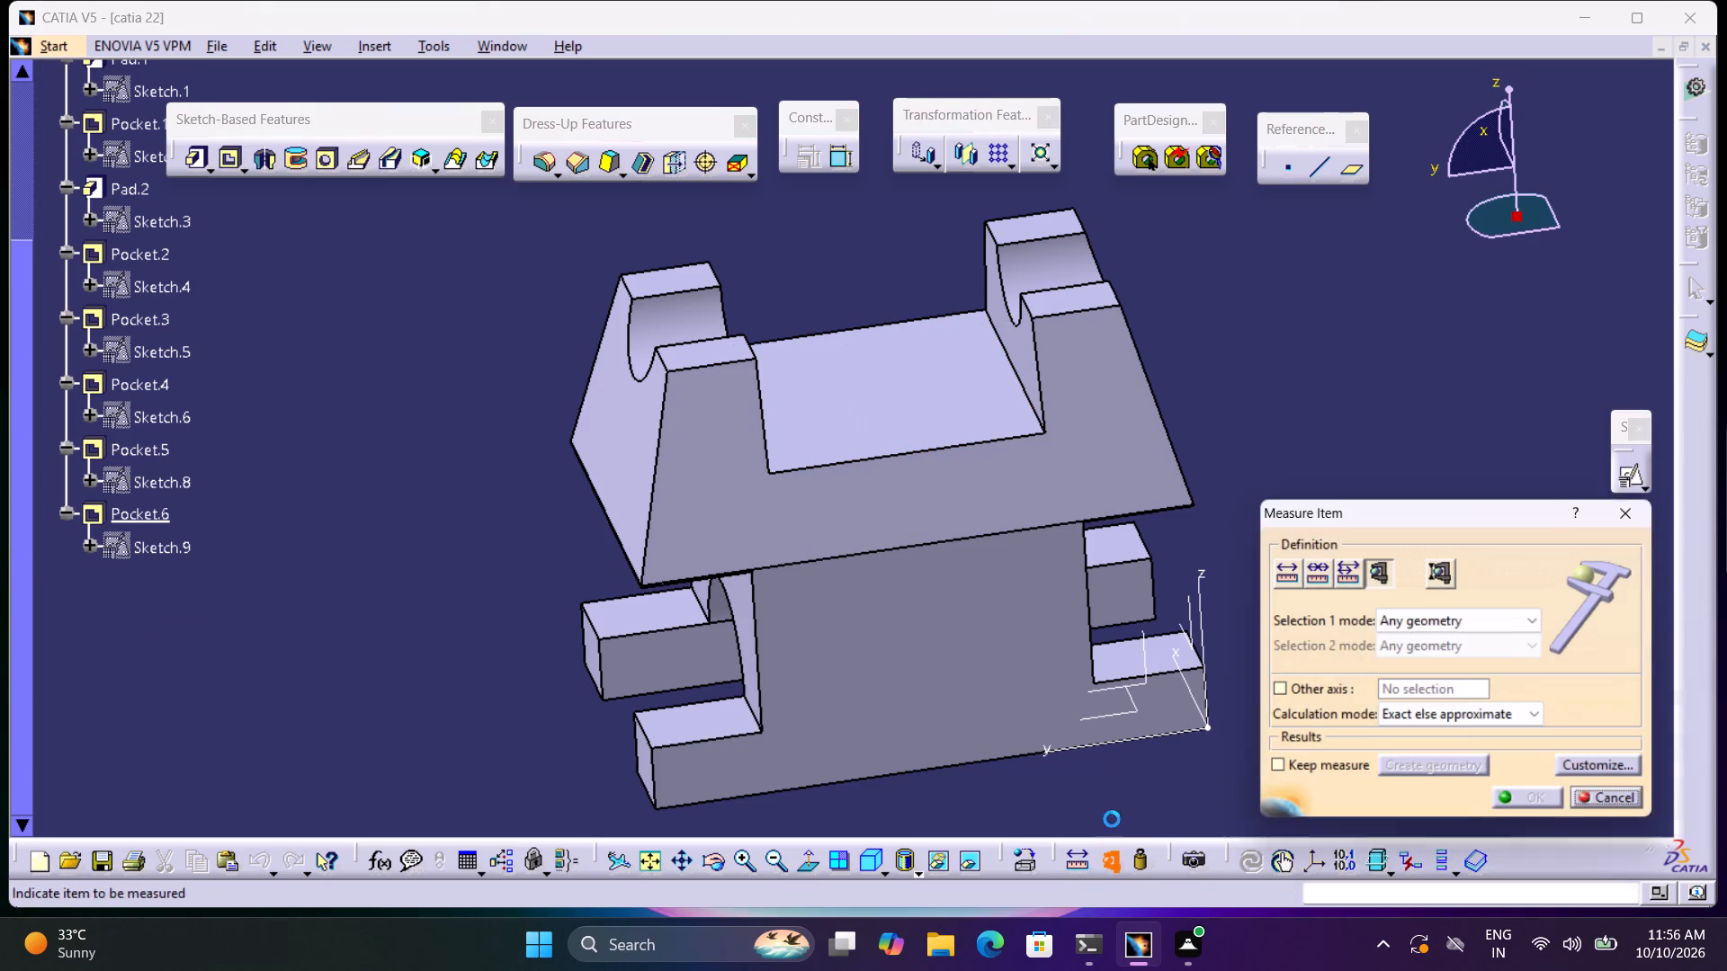
pyautogui.click(1071, 868)
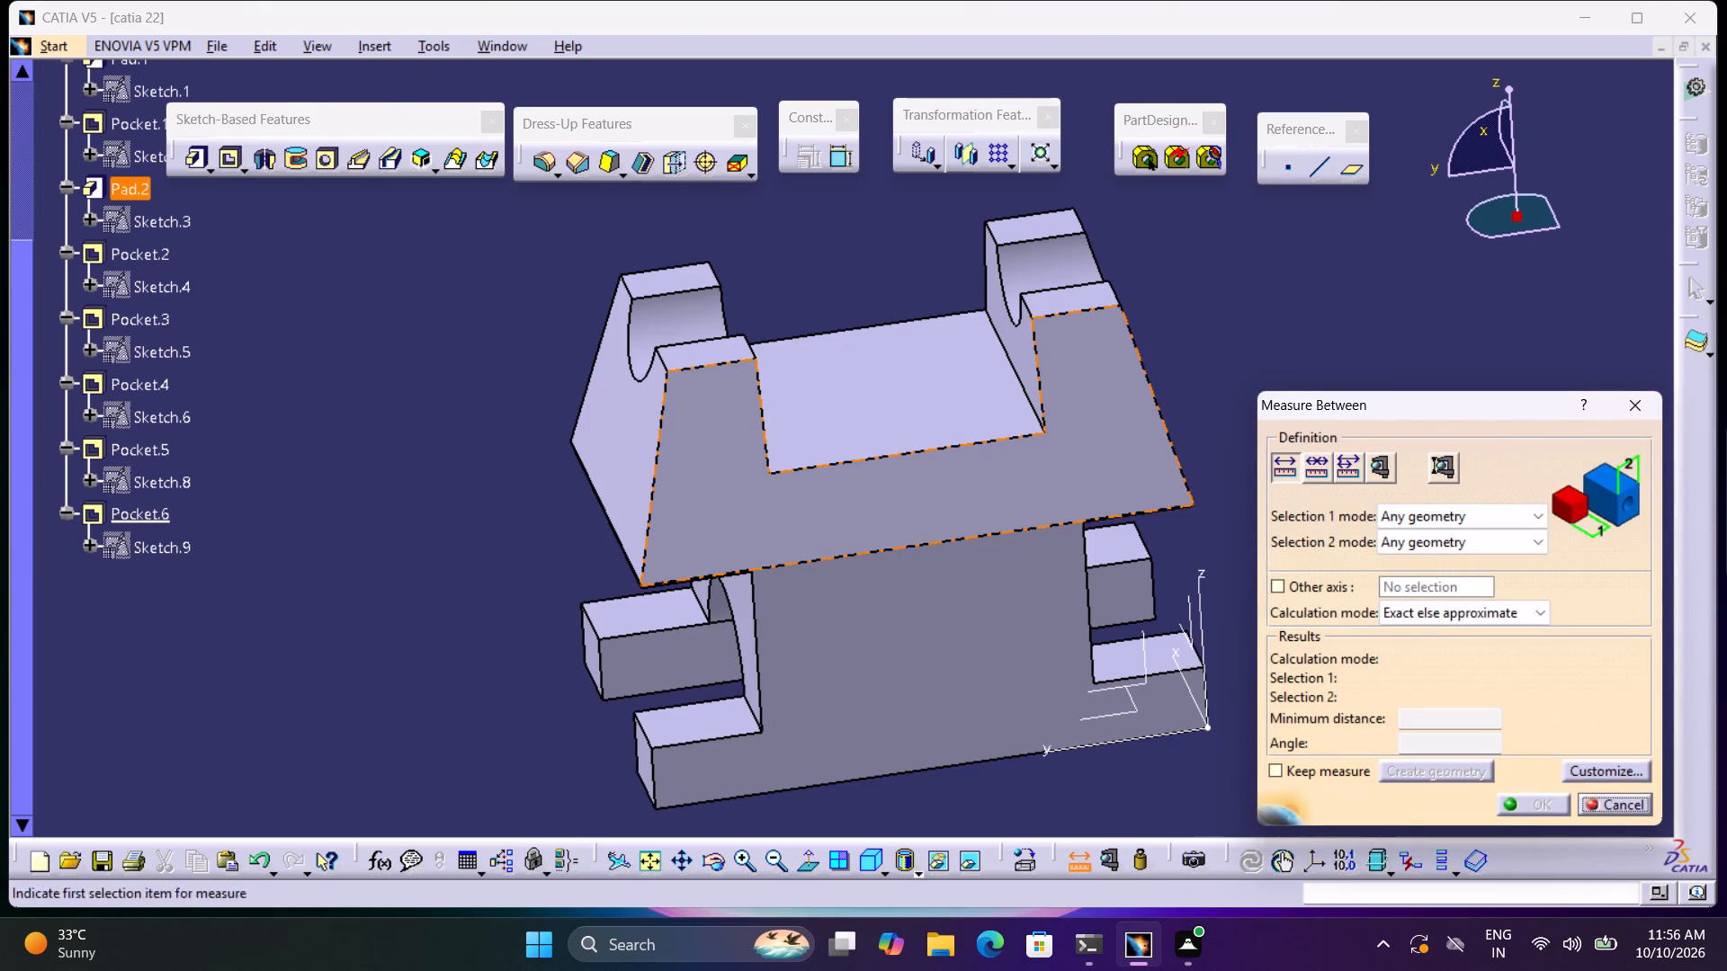
pyautogui.click(1119, 296)
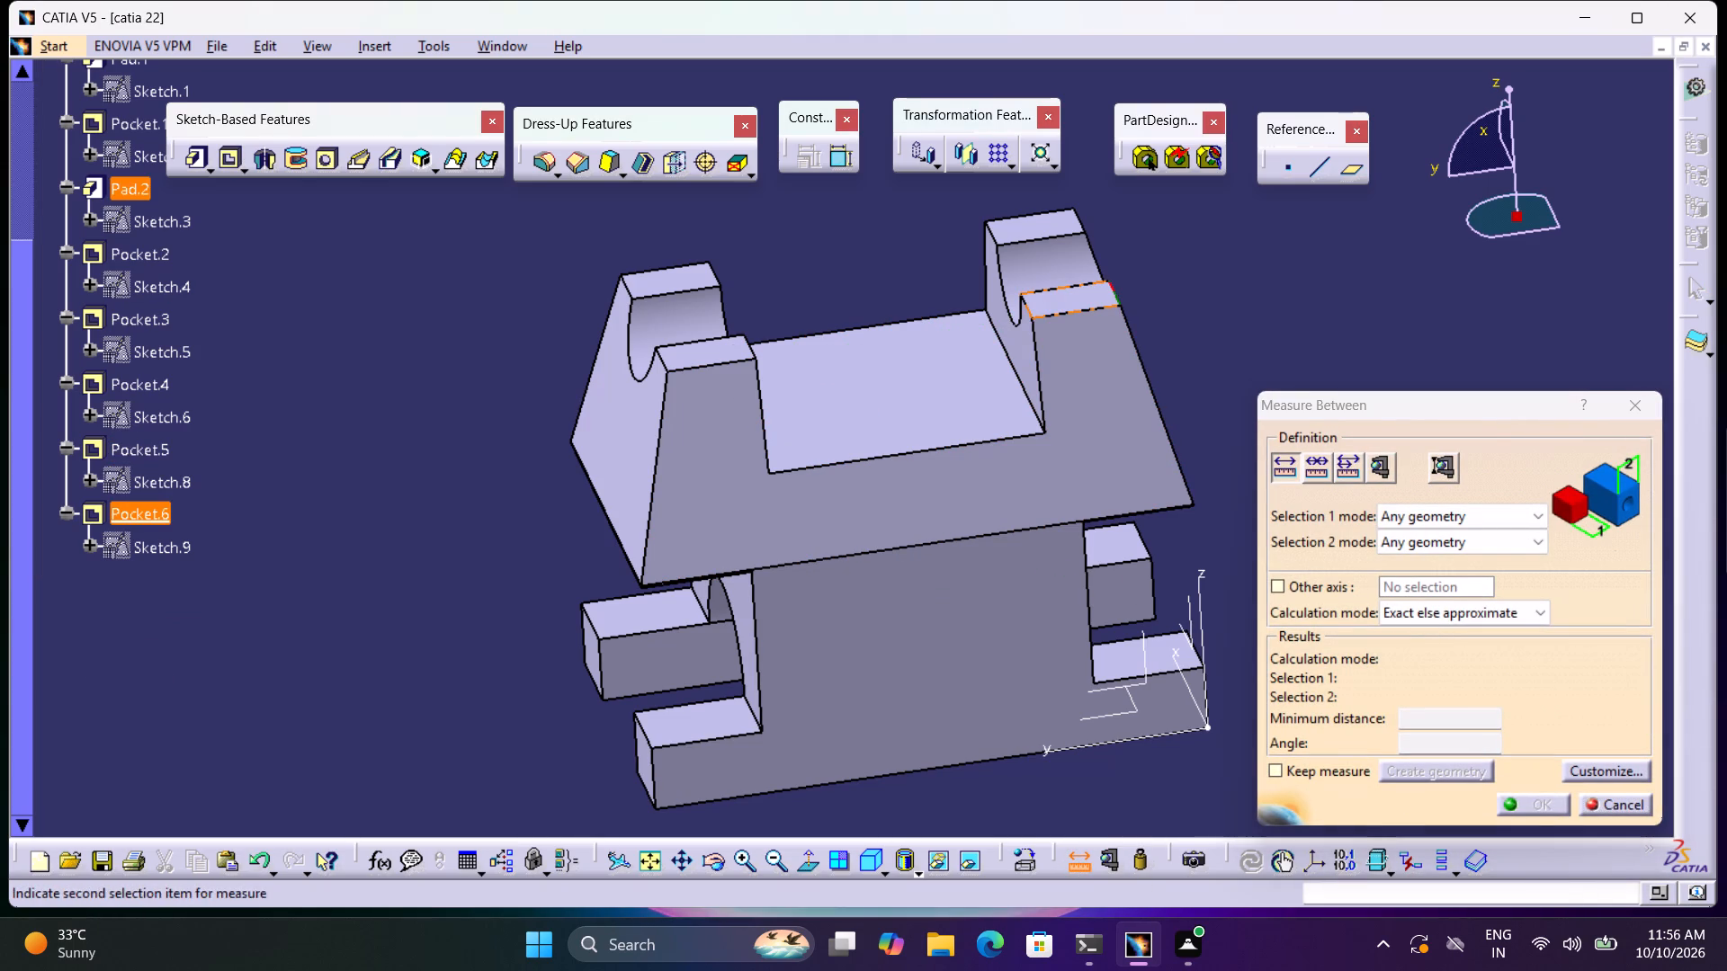
pyautogui.click(1026, 307)
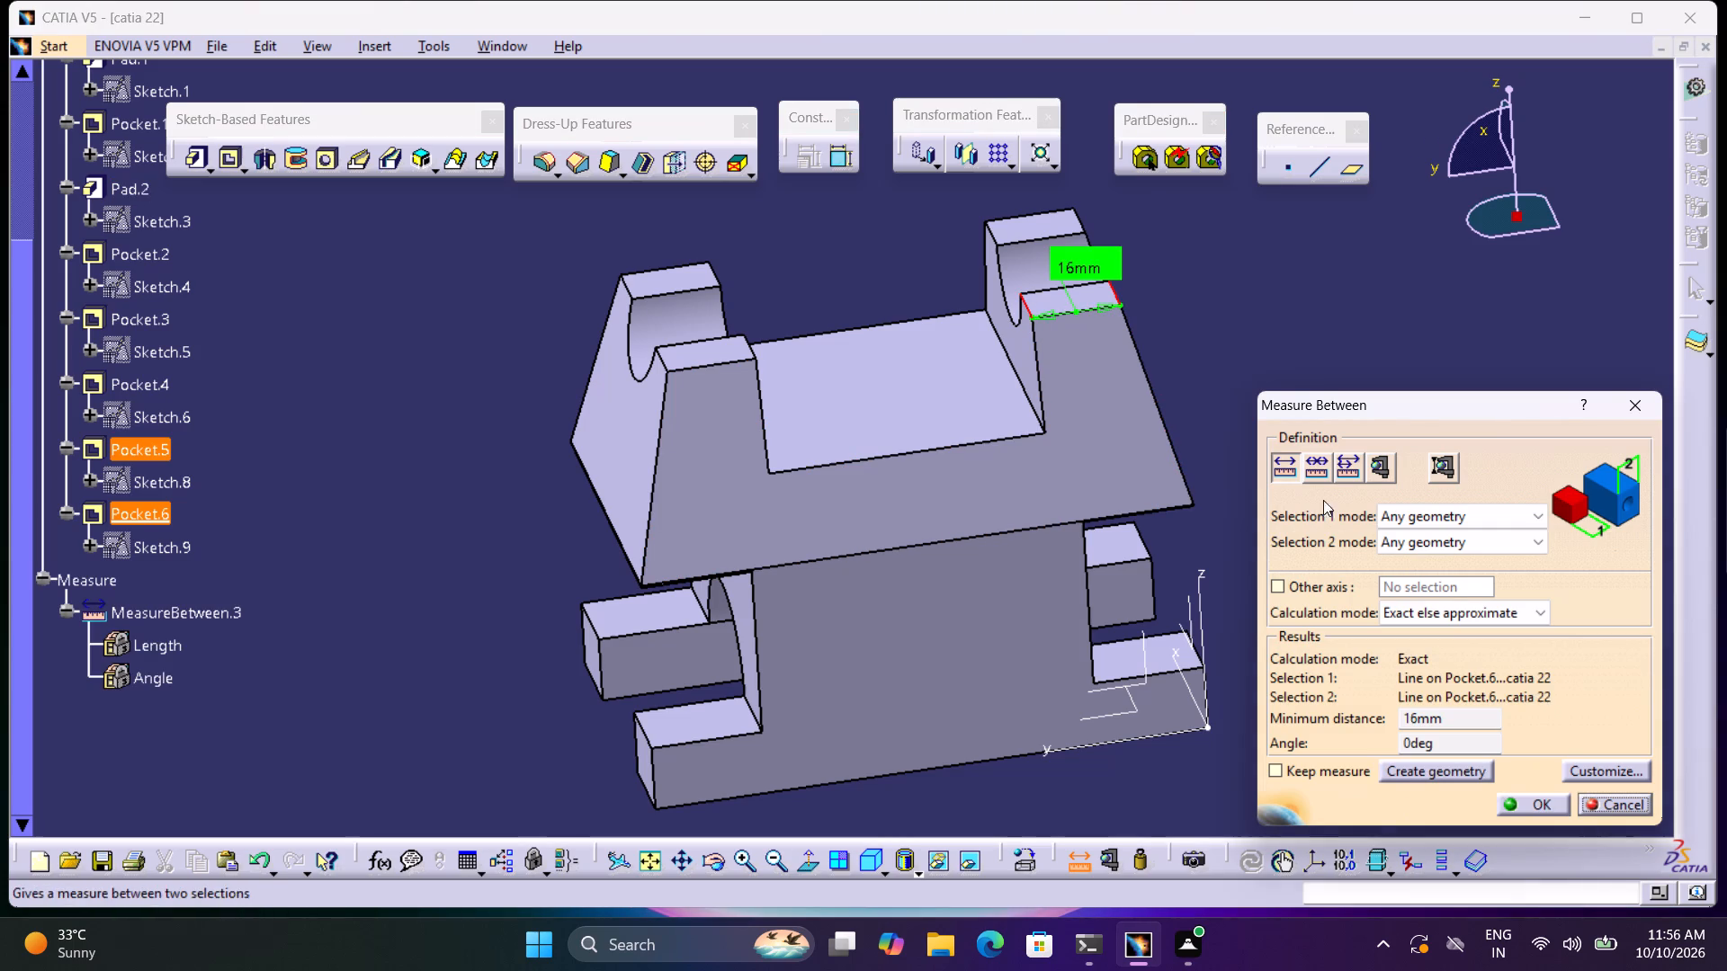
pyautogui.click(1610, 805)
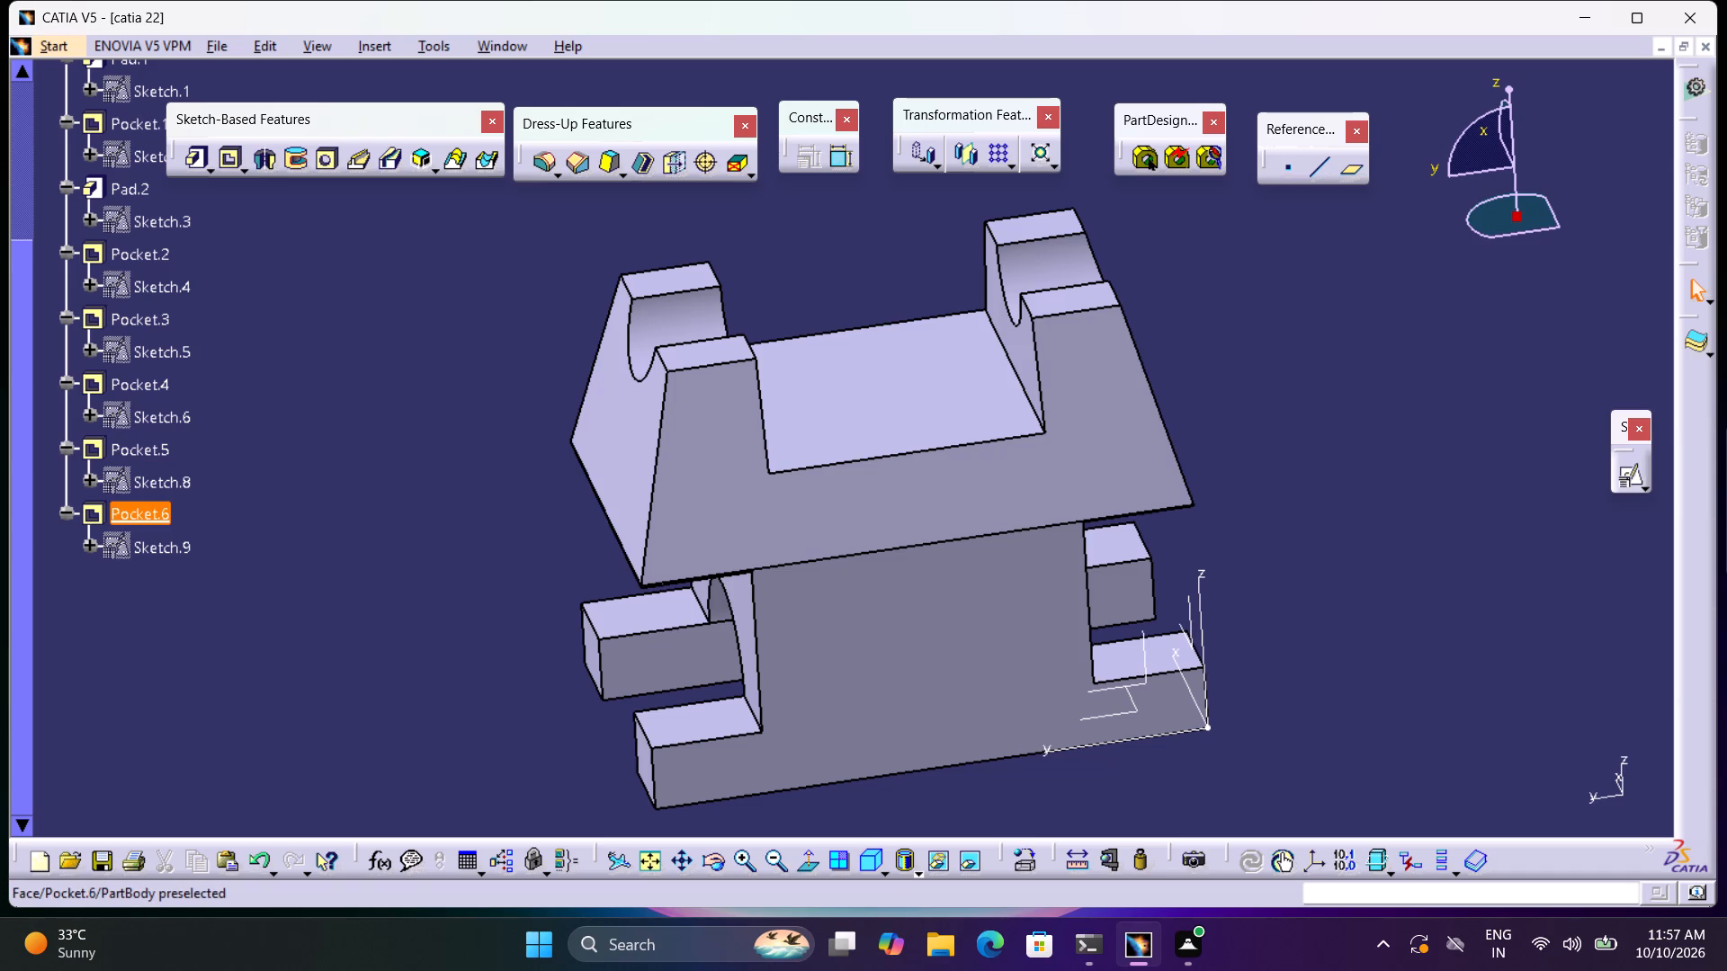
# Measure the minimum distance between the two slanted side edges of the upper block's sloped end face.
pyautogui.moveTo(527, 367); pyautogui.dragTo(865, 402, button='middle')
pyautogui.moveTo(554, 394); pyautogui.dragTo(774, 420, button='right')
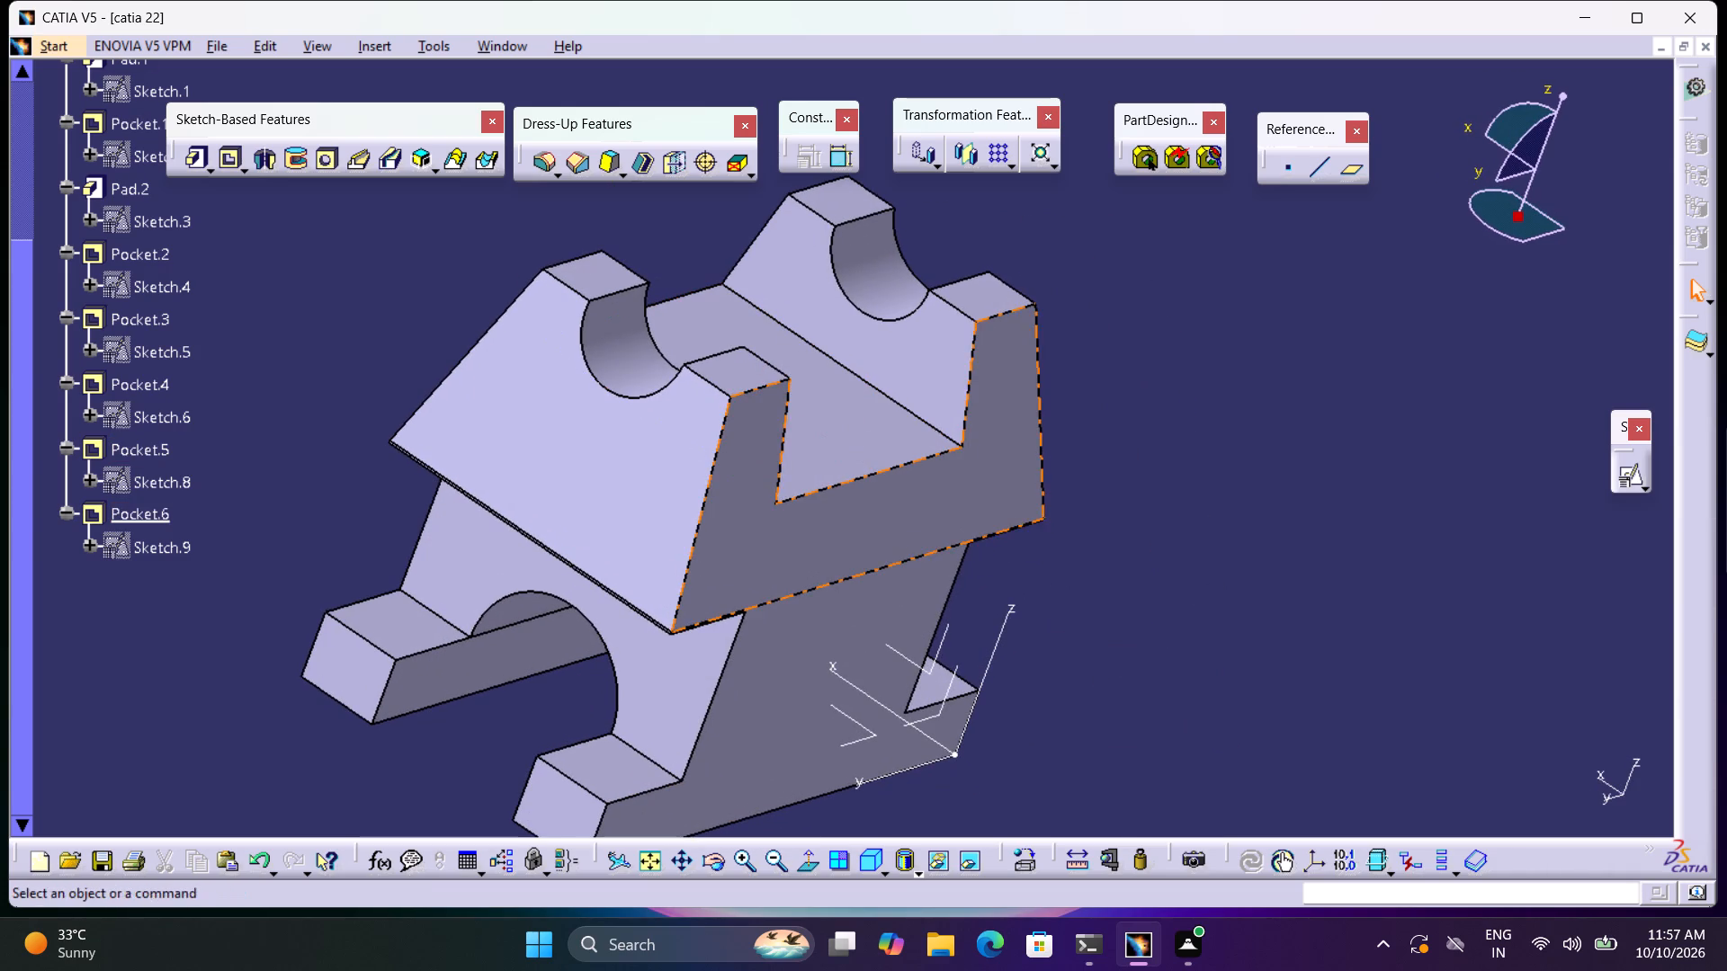
pyautogui.click(1070, 869)
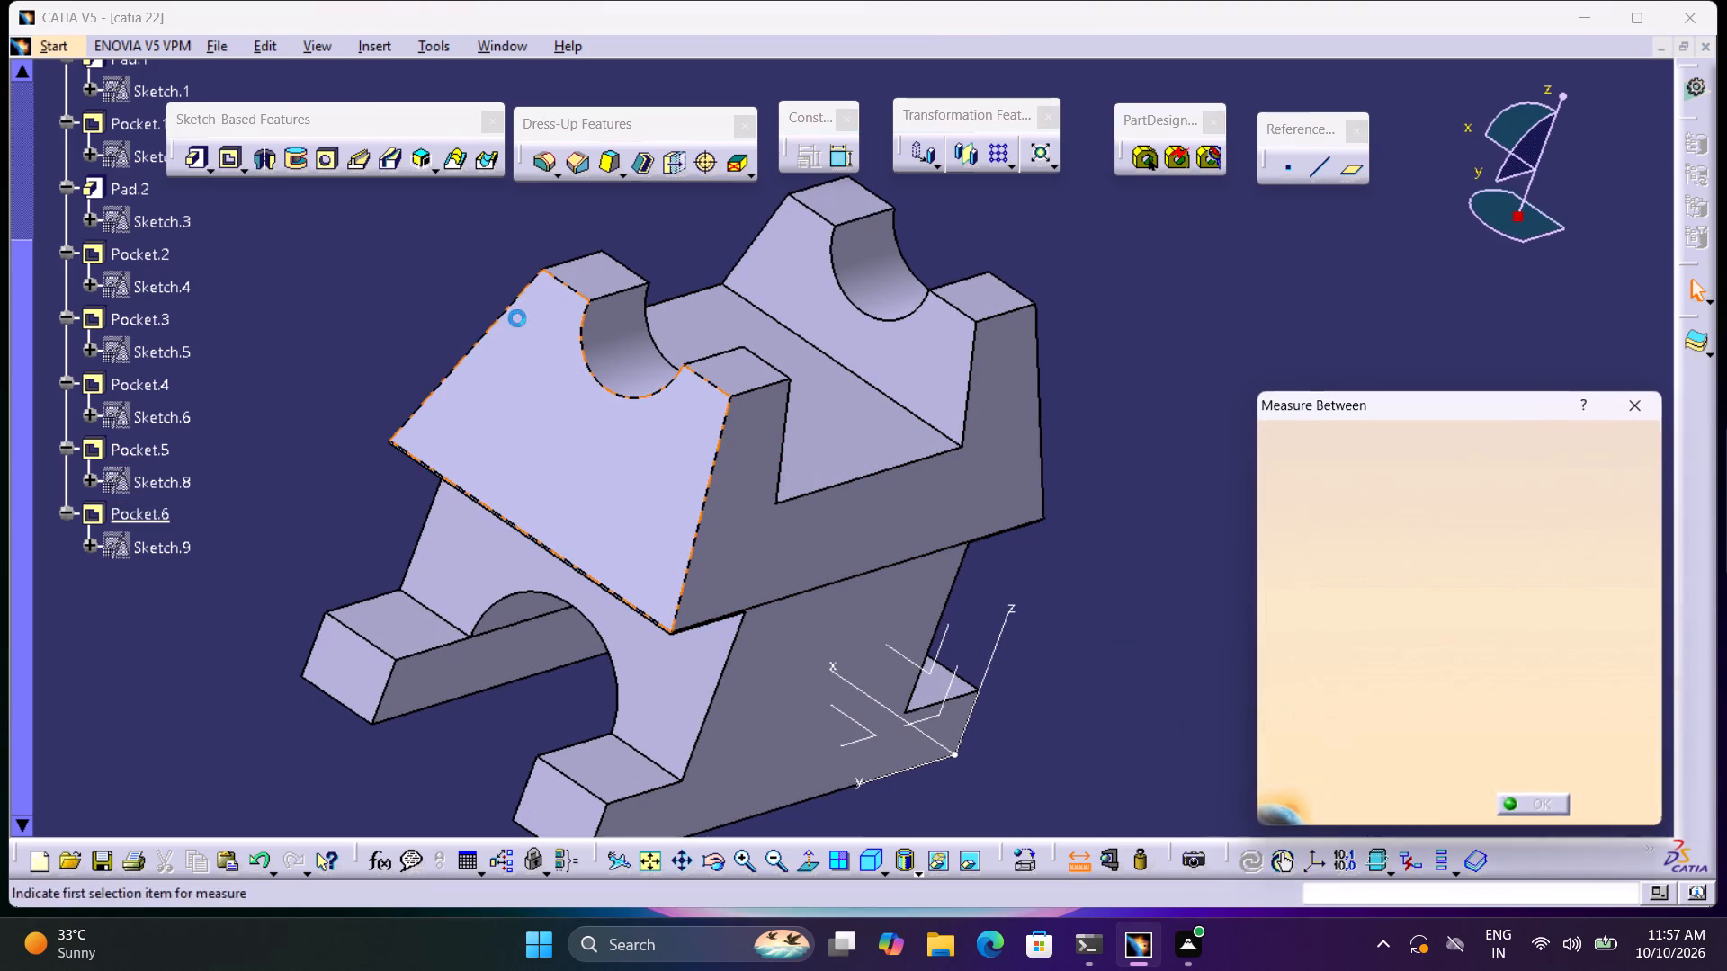
pyautogui.click(540, 275)
pyautogui.click(729, 405)
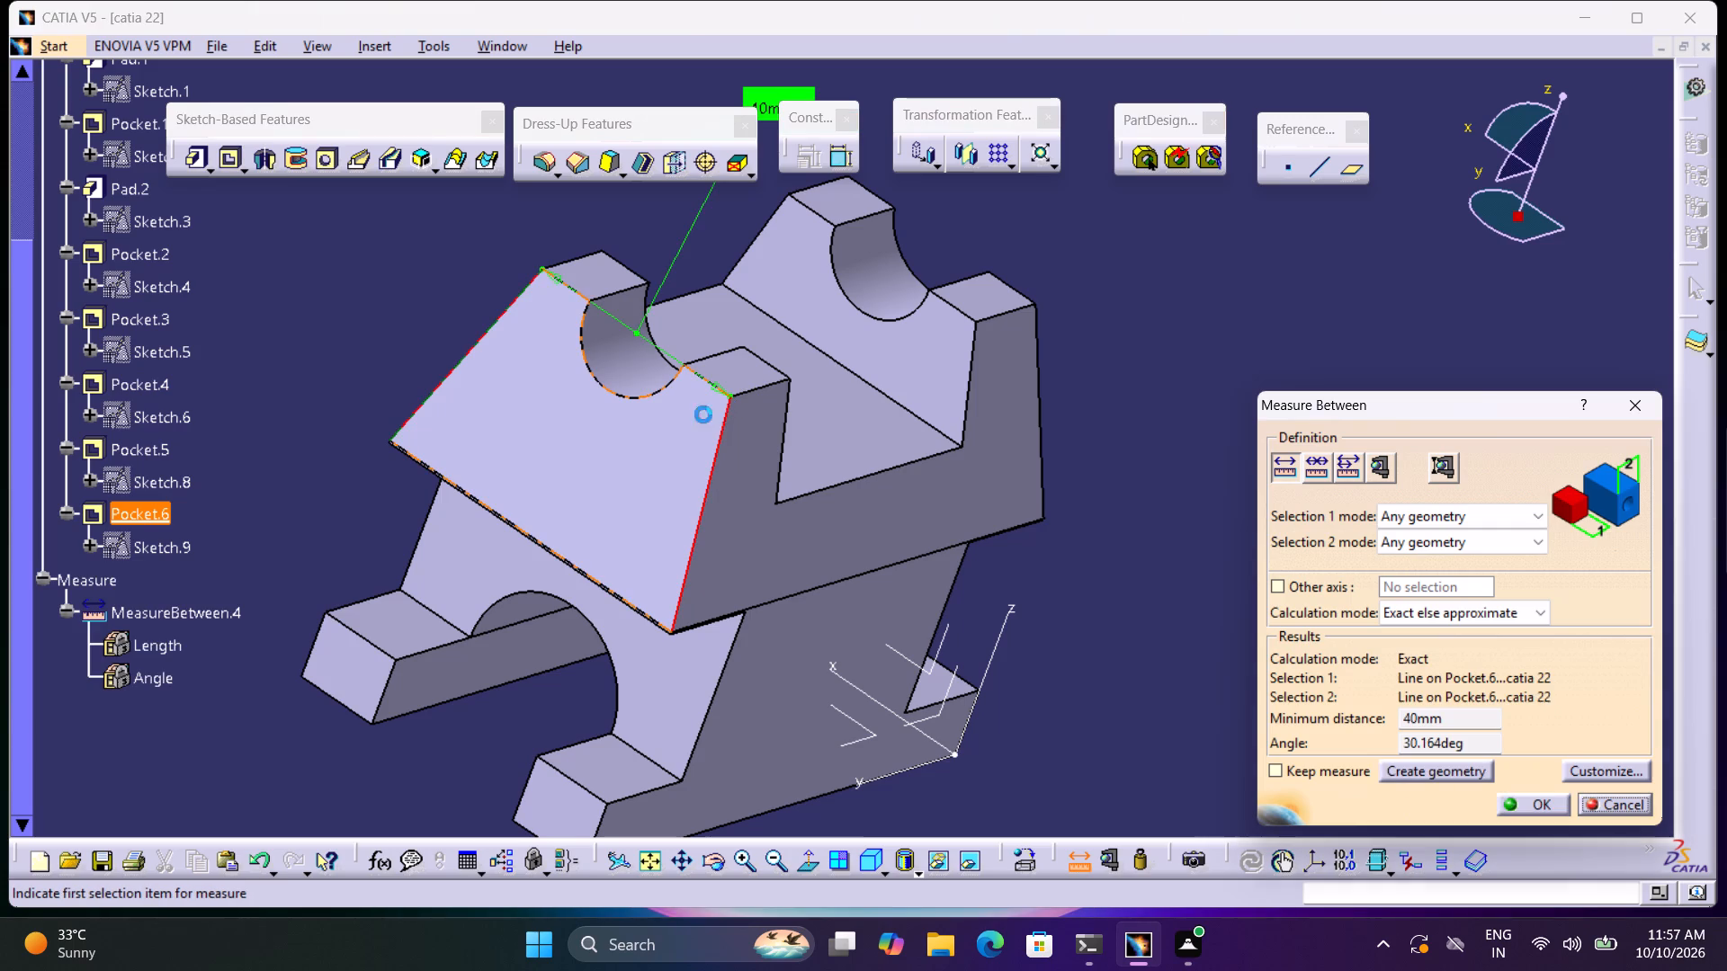
pyautogui.moveTo(853, 380); pyautogui.dragTo(872, 583, button='middle')
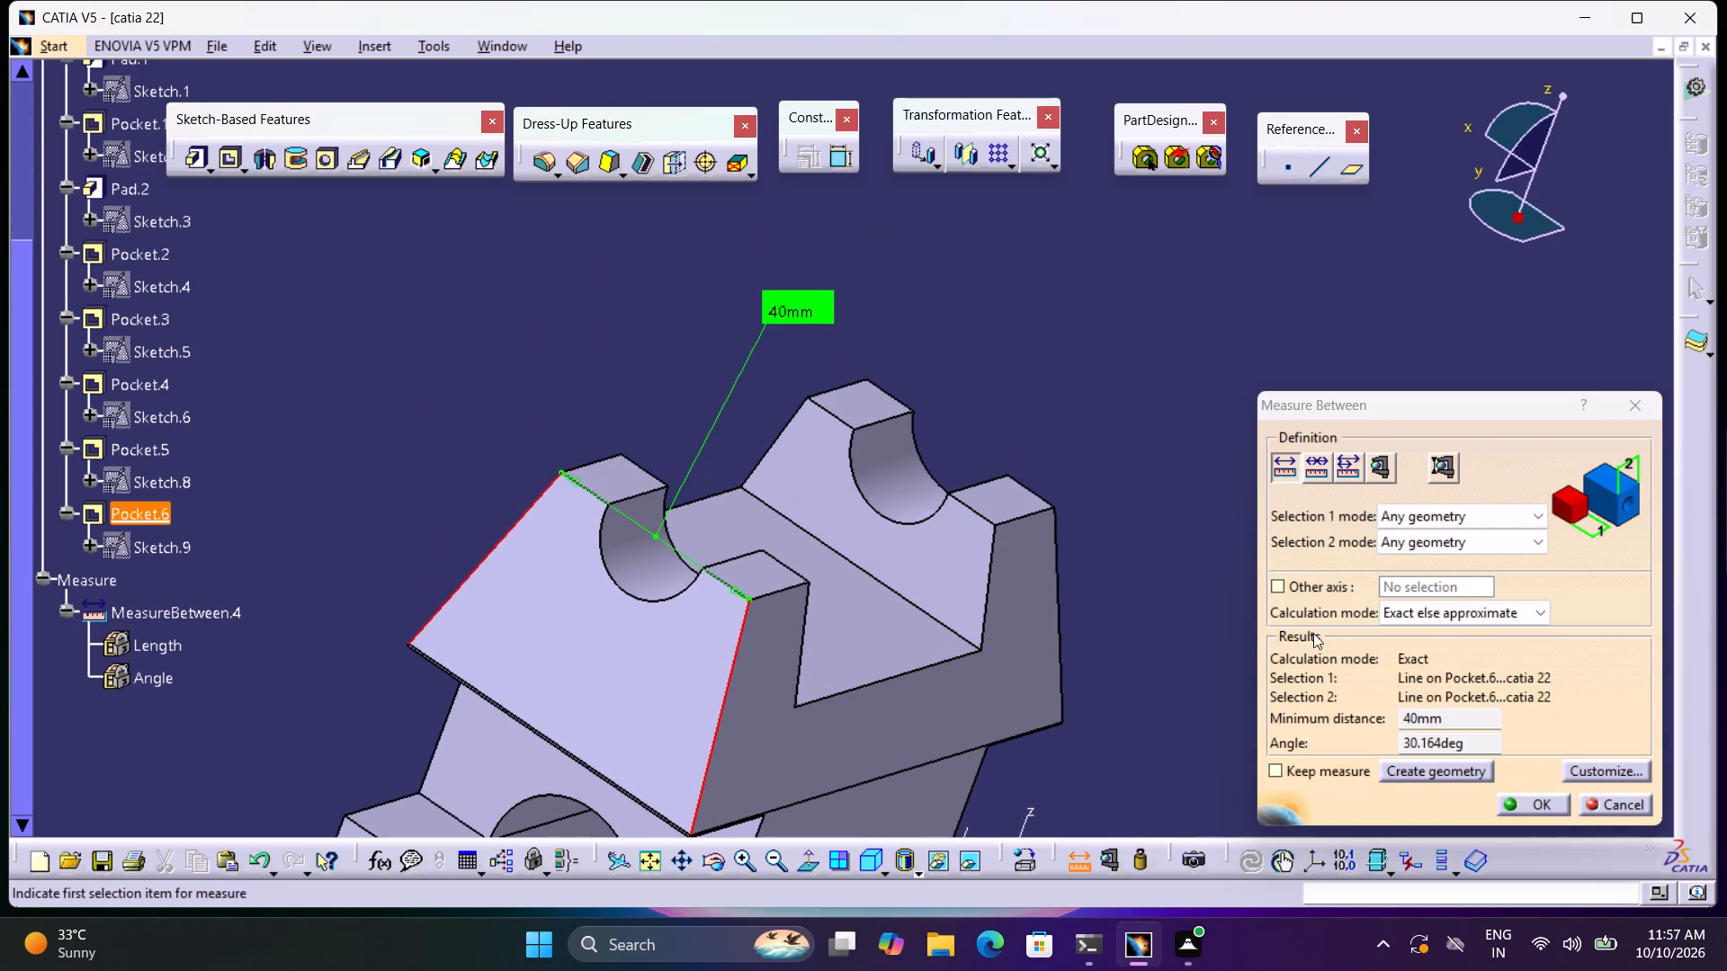
pyautogui.click(1589, 811)
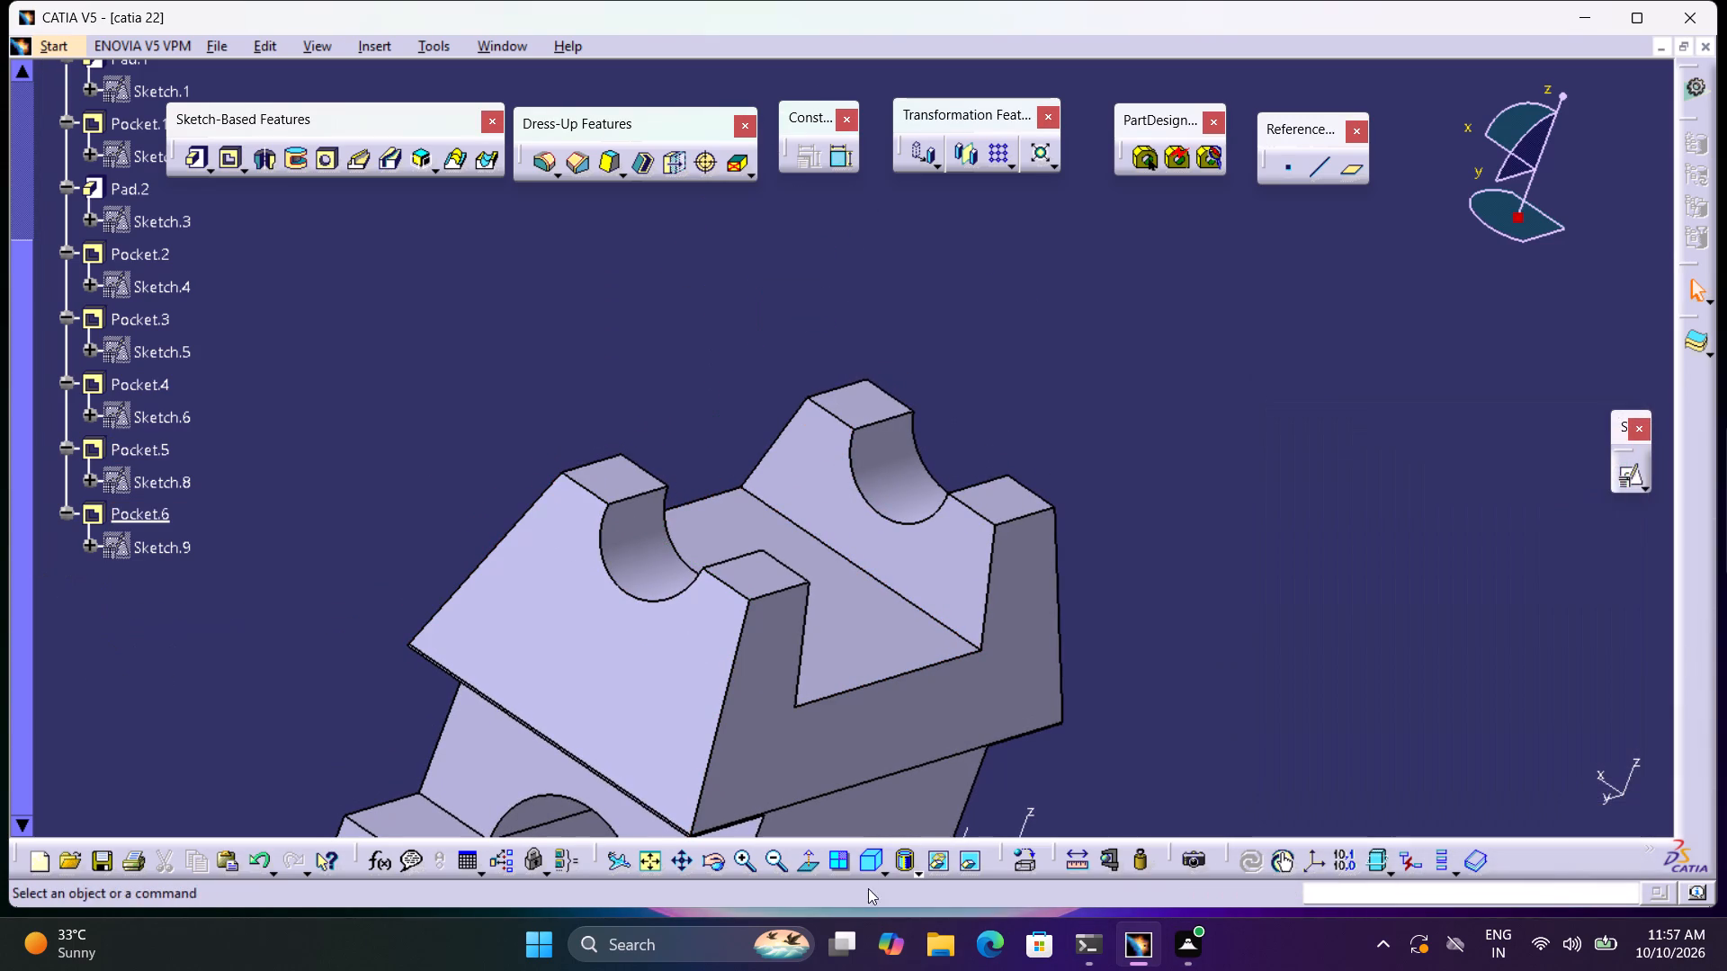
# Start a positioned sketch on the lower body's large planar side face, keeping the implicit origin and orientation.
pyautogui.click(868, 860)
pyautogui.moveTo(1090, 615); pyautogui.dragTo(1031, 300, button='middle')
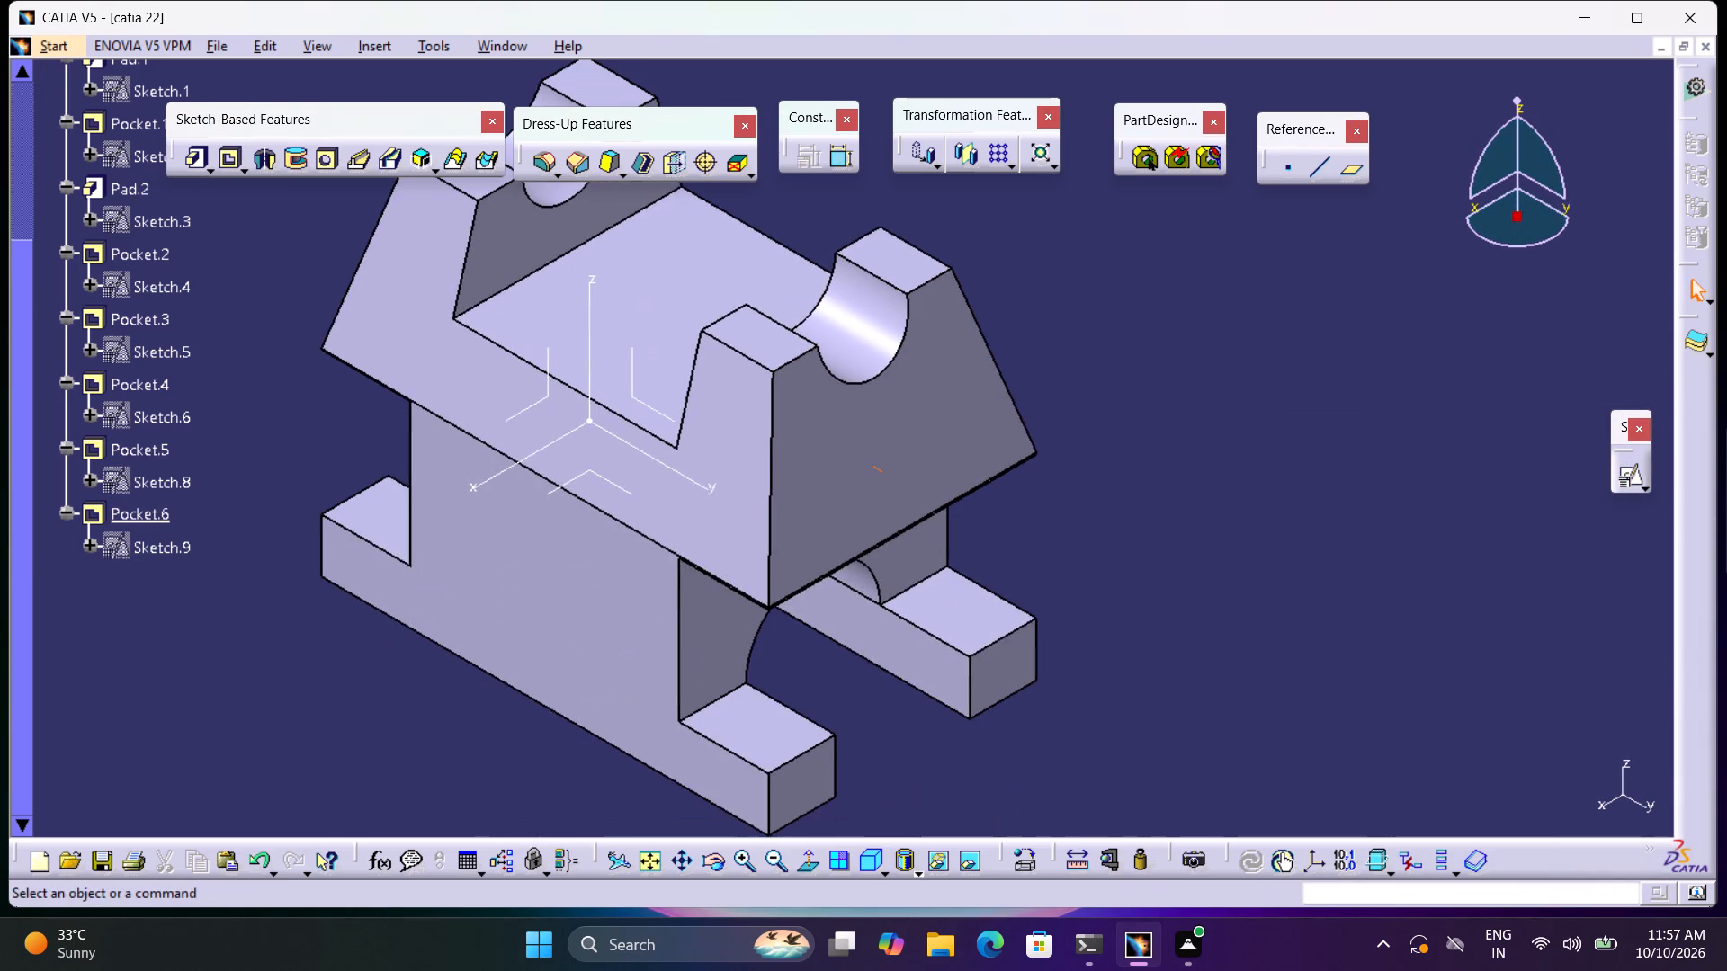
pyautogui.moveTo(1031, 300); pyautogui.dragTo(1030, 299, button='middle')
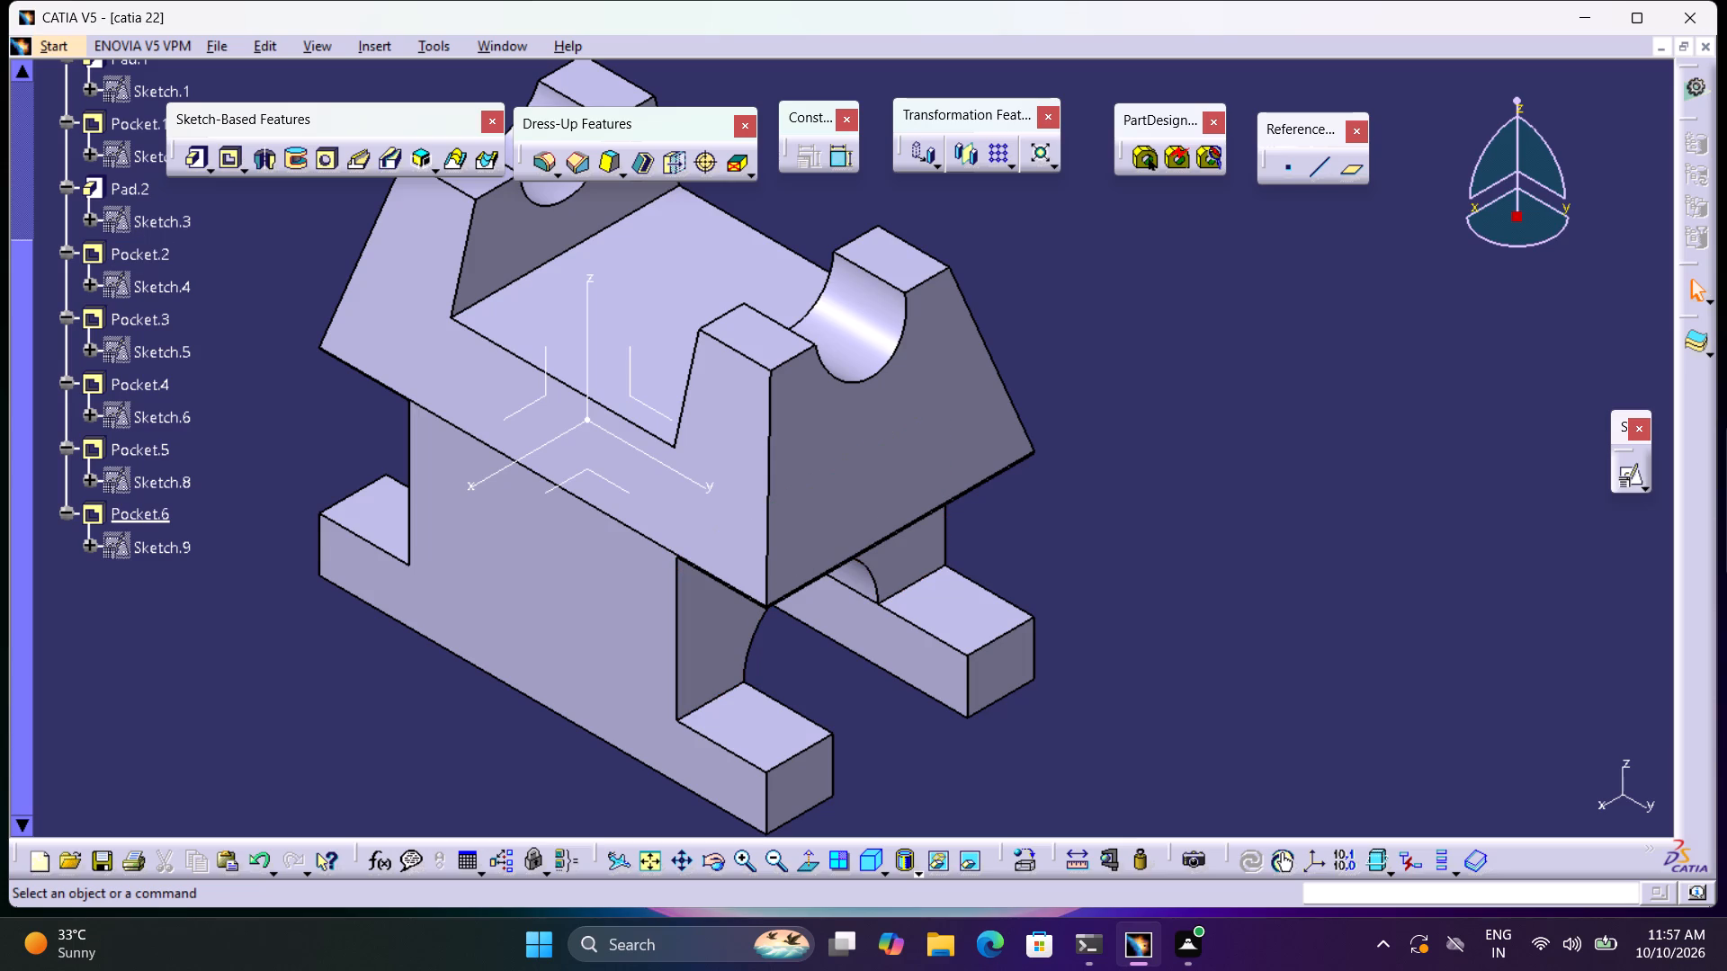
pyautogui.moveTo(1330, 446); pyautogui.dragTo(770, 615, button='middle')
pyautogui.moveTo(1195, 468); pyautogui.dragTo(770, 615, button='right')
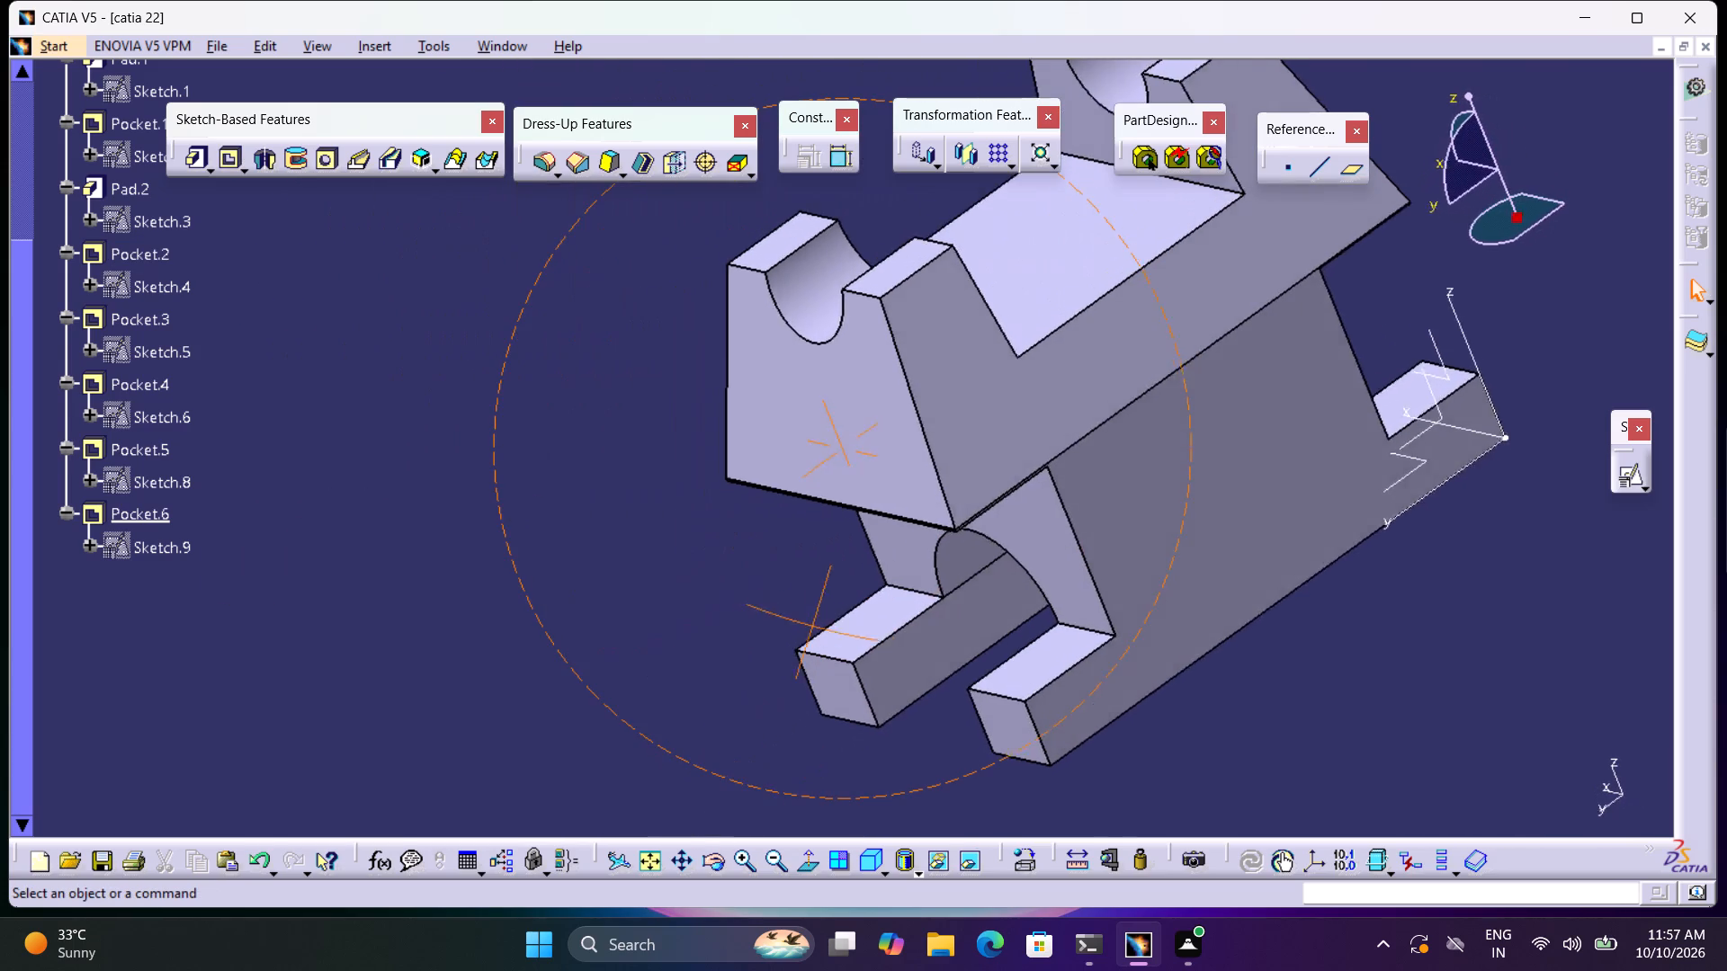
pyautogui.moveTo(770, 615); pyautogui.dragTo(750, 610, button='middle')
pyautogui.moveTo(770, 615); pyautogui.dragTo(750, 610, button='right')
pyautogui.scroll(1, 752, 612)
pyautogui.click(1632, 476)
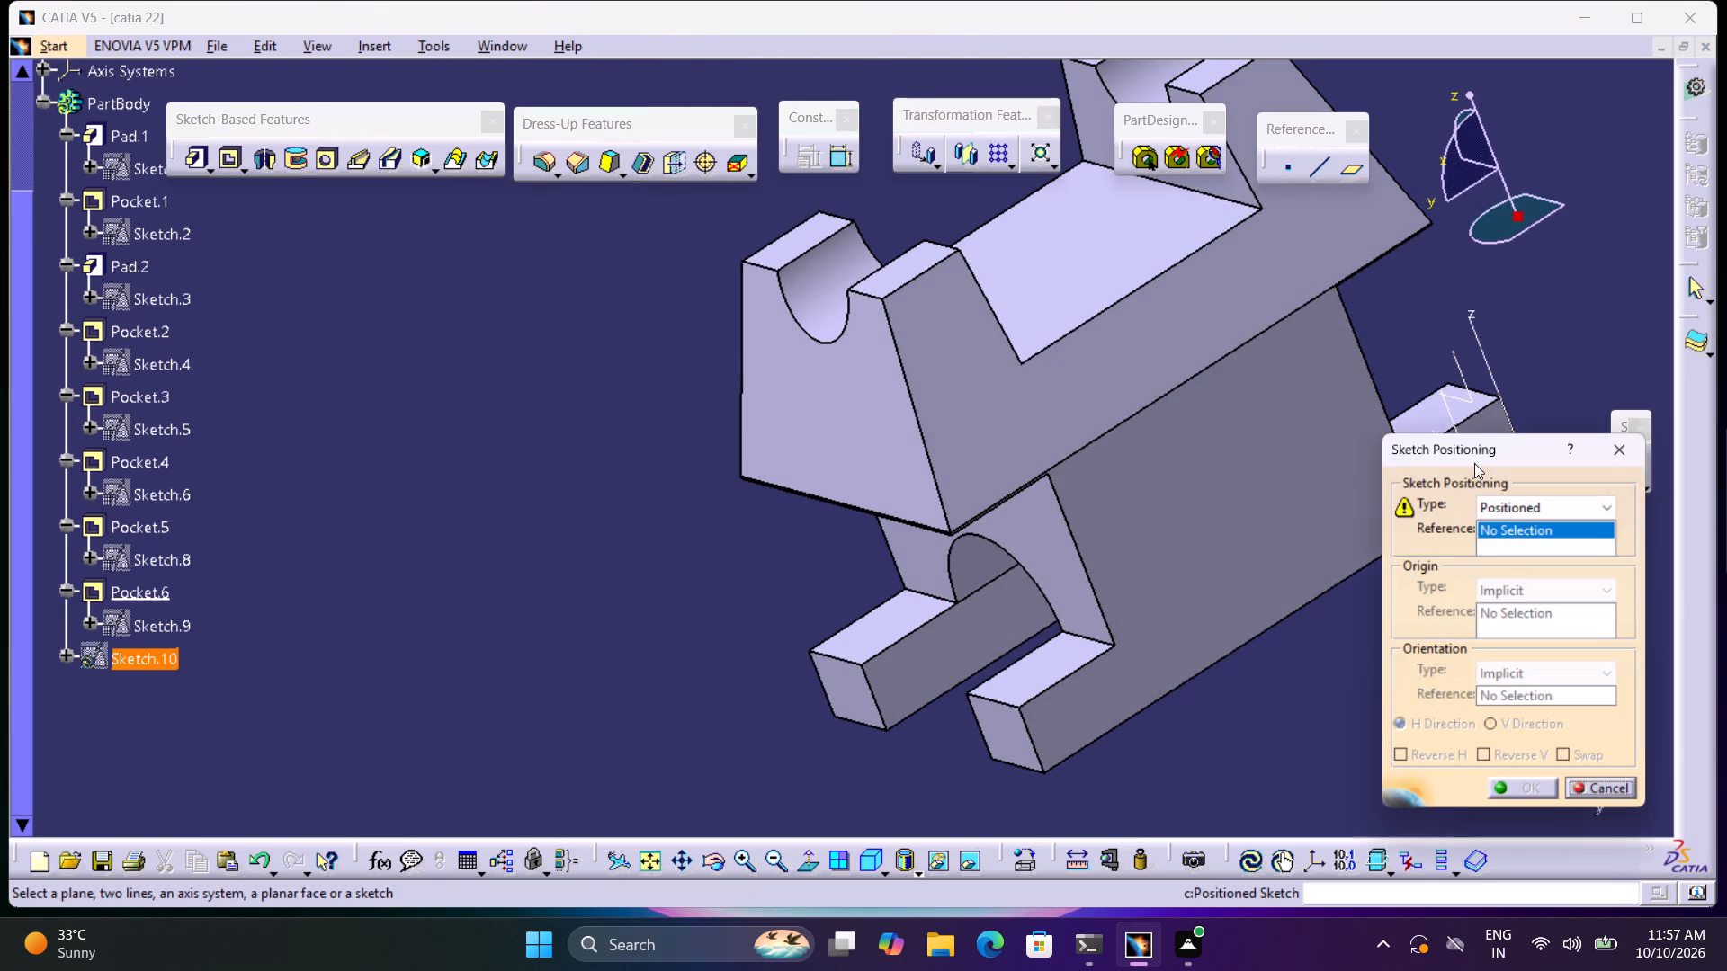
pyautogui.click(1290, 460)
pyautogui.click(1544, 807)
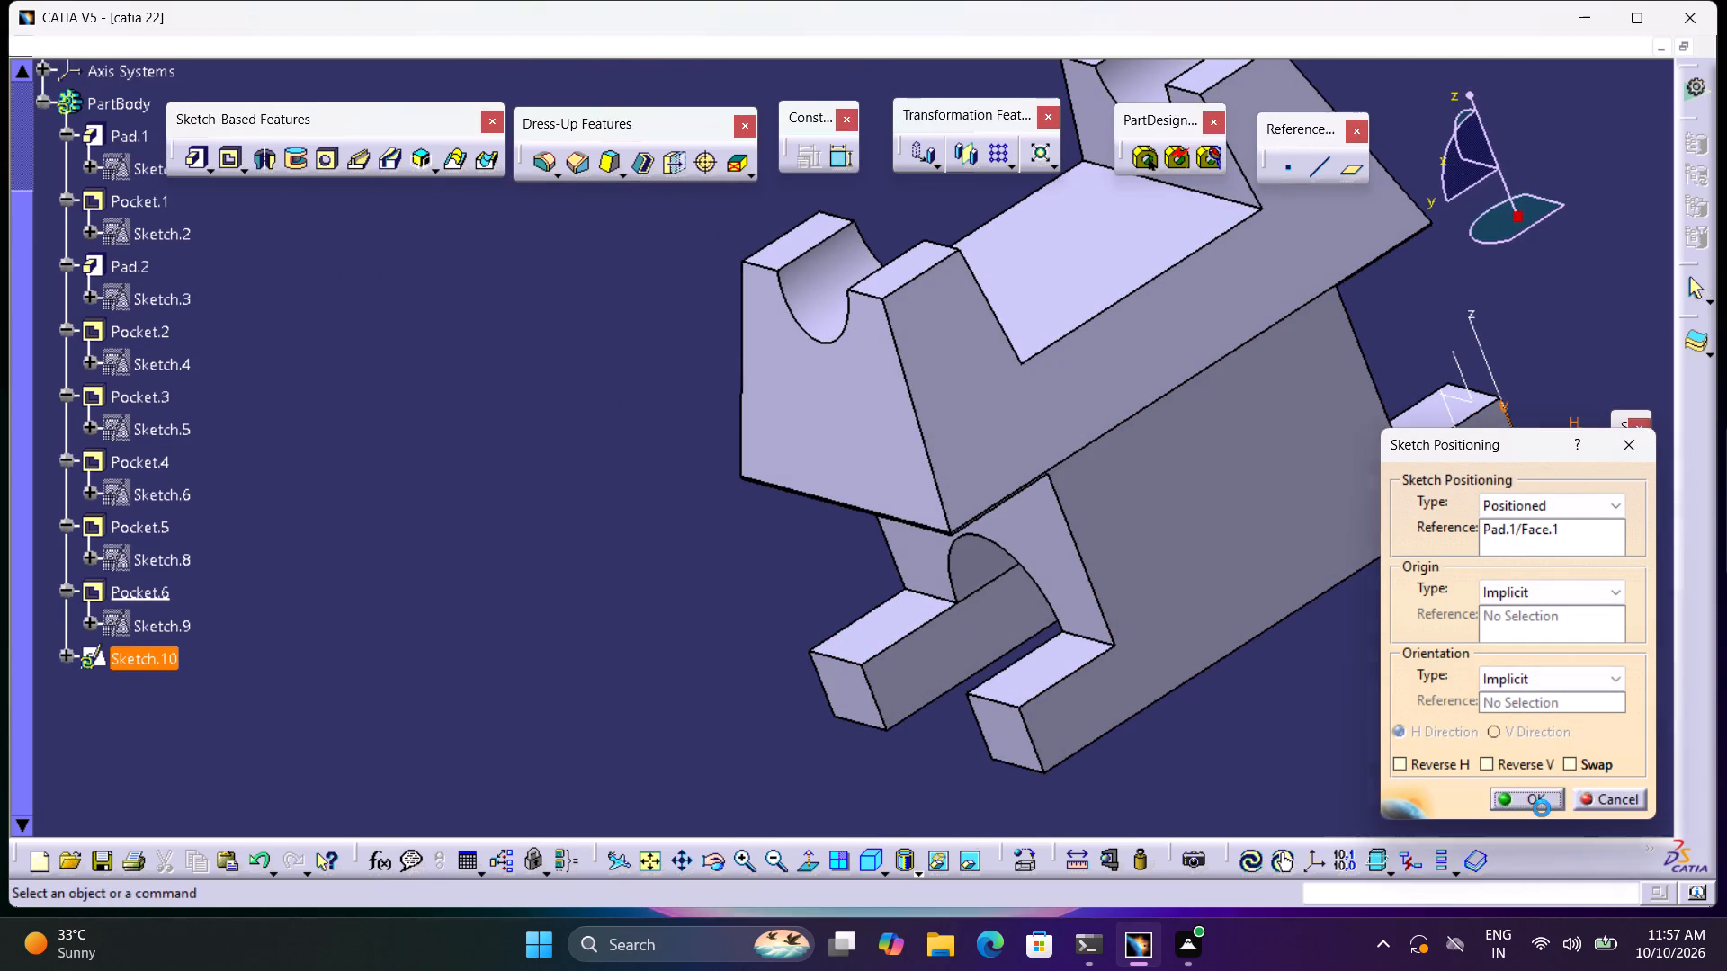
# Sketch a rectangle about 24 mm wide and 20 mm high in the middle of the lower body's side face.
pyautogui.moveTo(1308, 602); pyautogui.dragTo(1021, 353, button='middle')
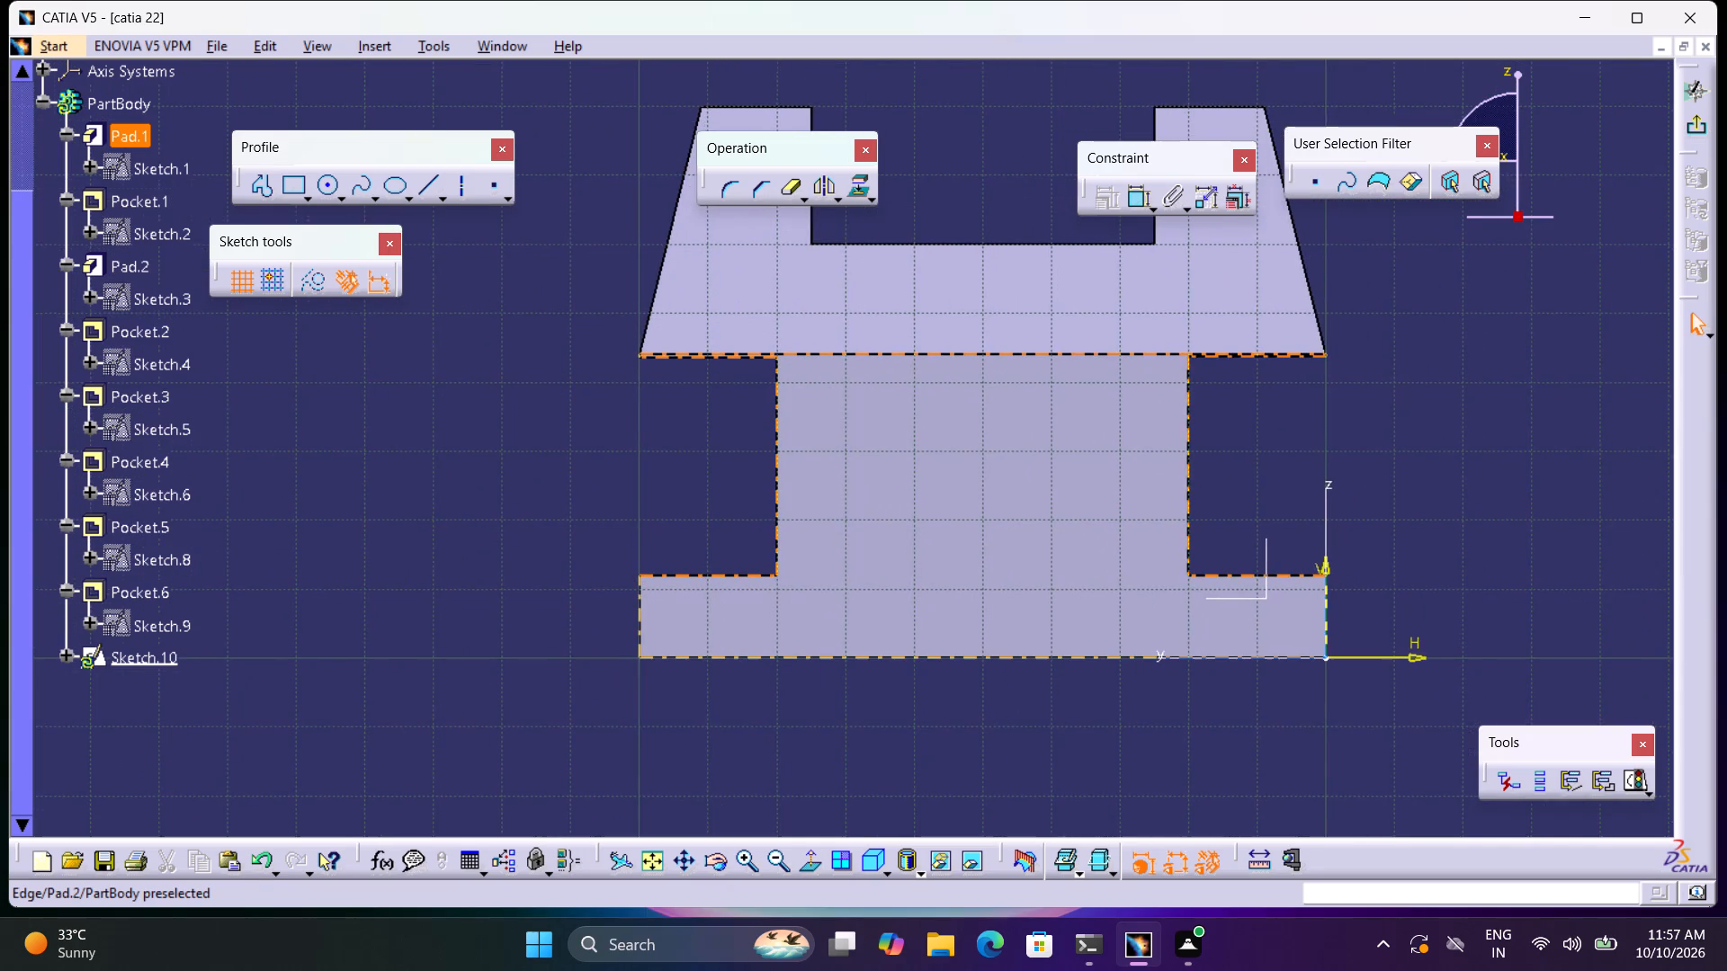
pyautogui.moveTo(957, 621); pyautogui.dragTo(717, 673, button='middle')
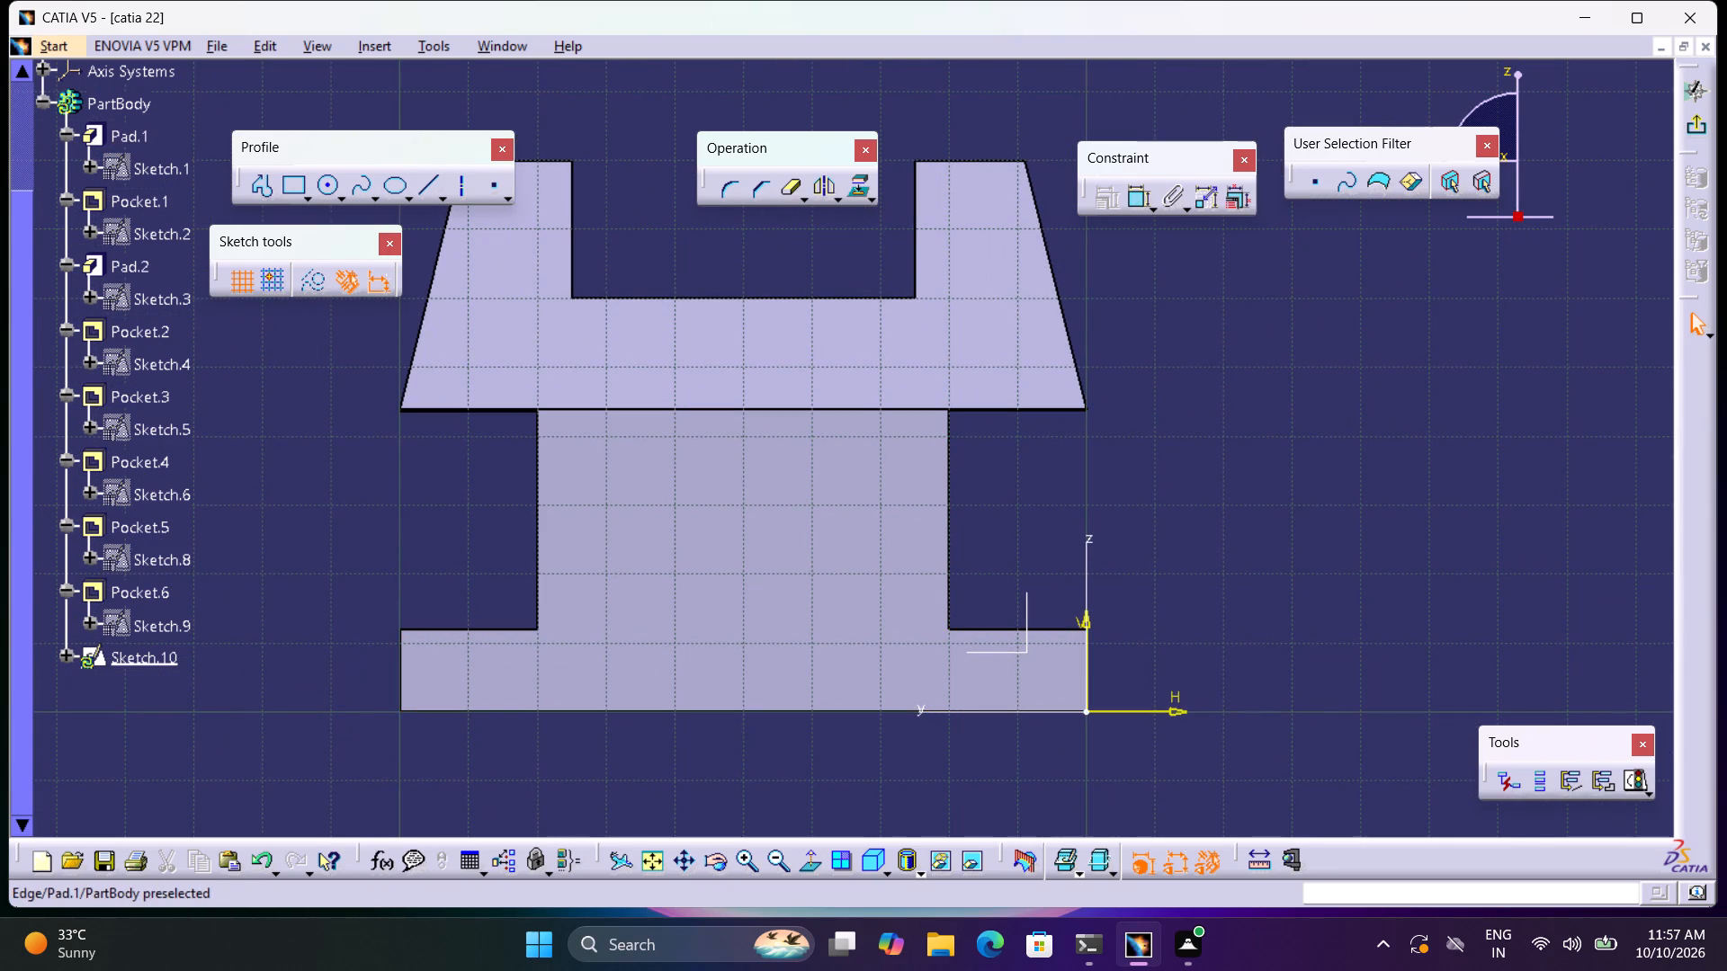
pyautogui.click(286, 180)
pyautogui.click(665, 464)
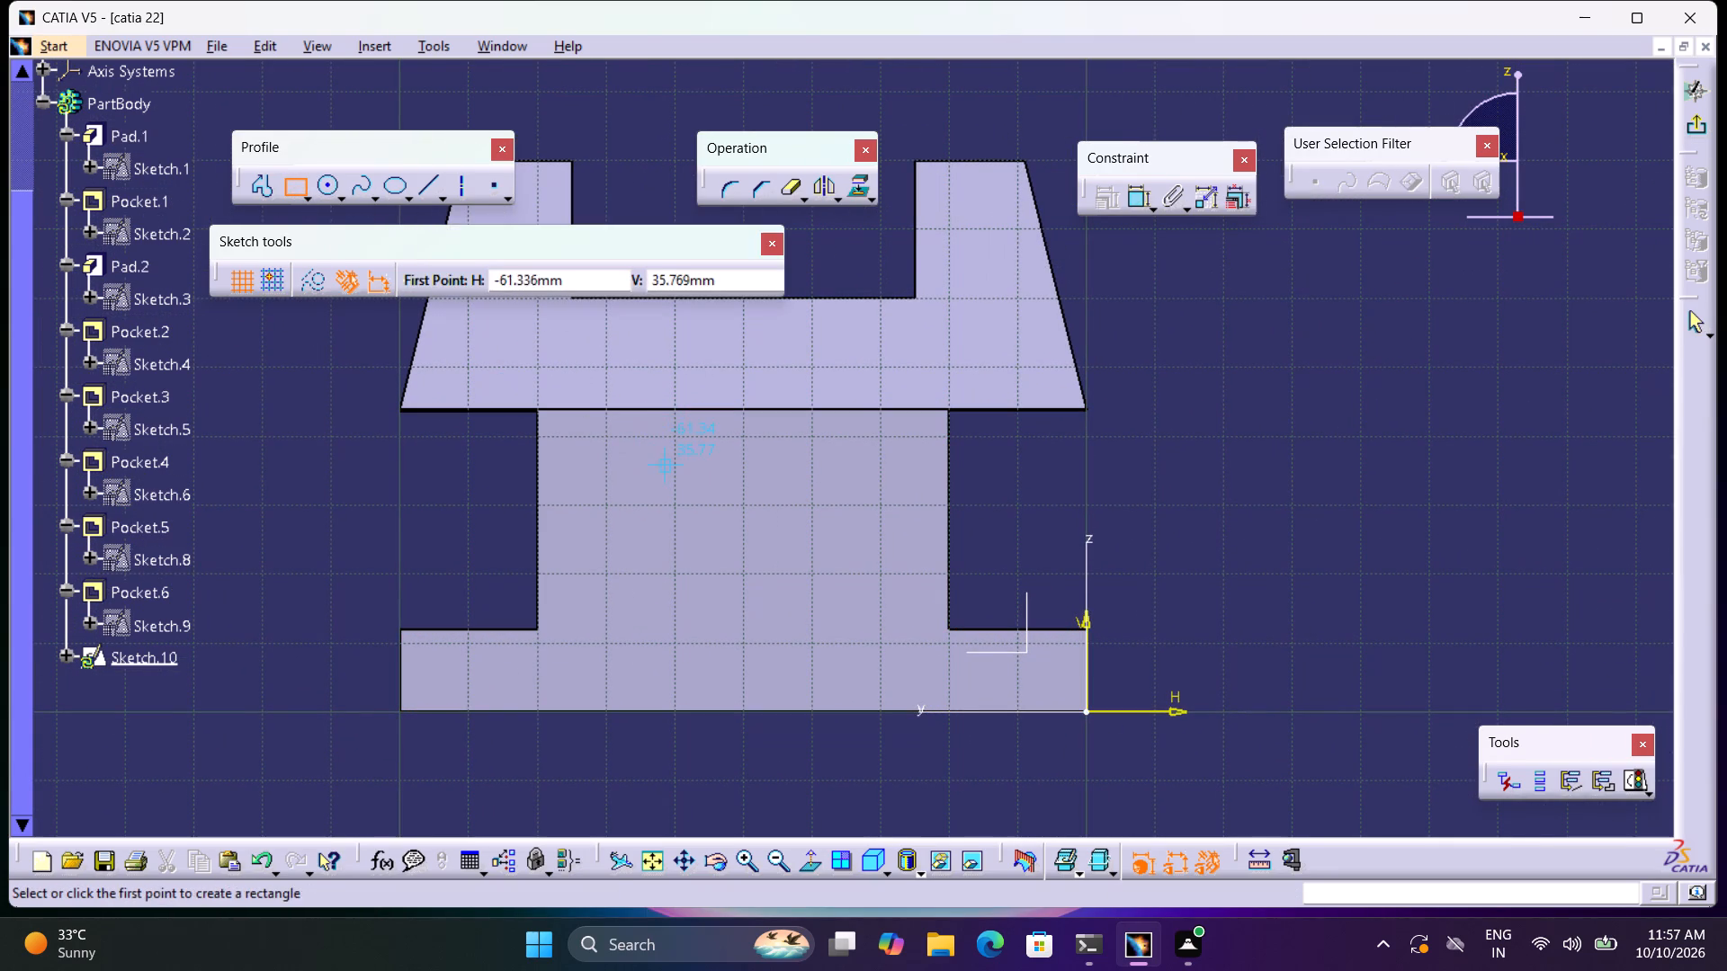
pyautogui.click(828, 601)
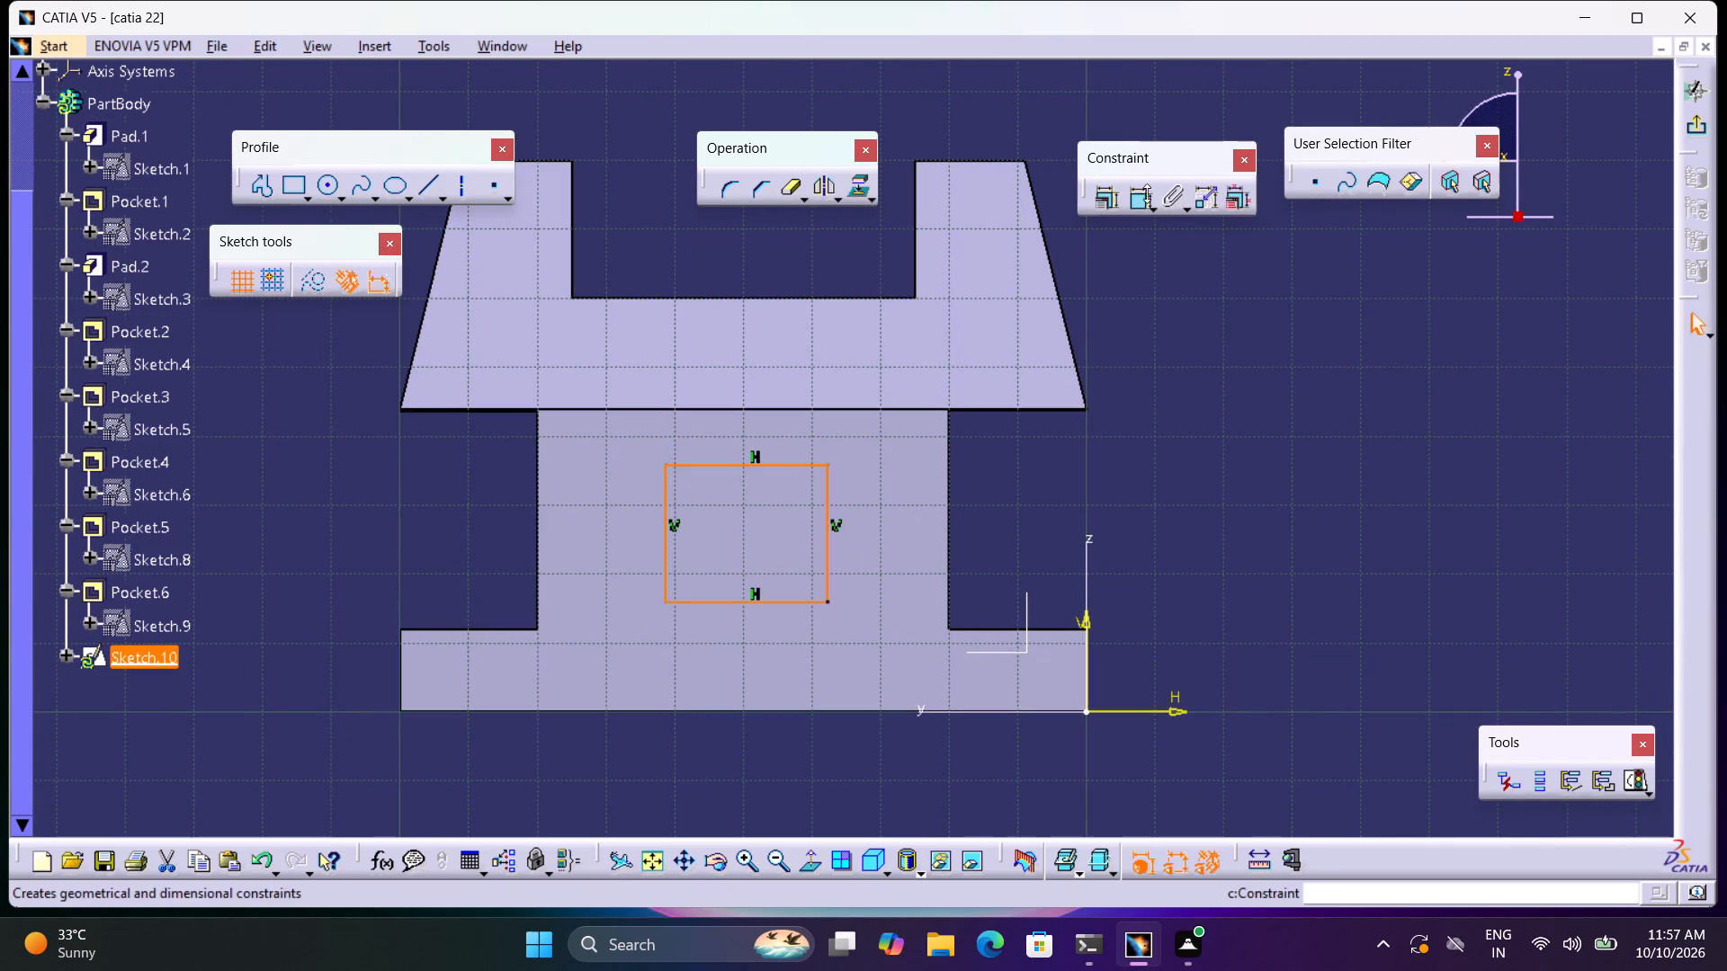
# Dimension the rectangle's top edge and set its width to 24 mm.
pyautogui.doubleClick(1141, 212)
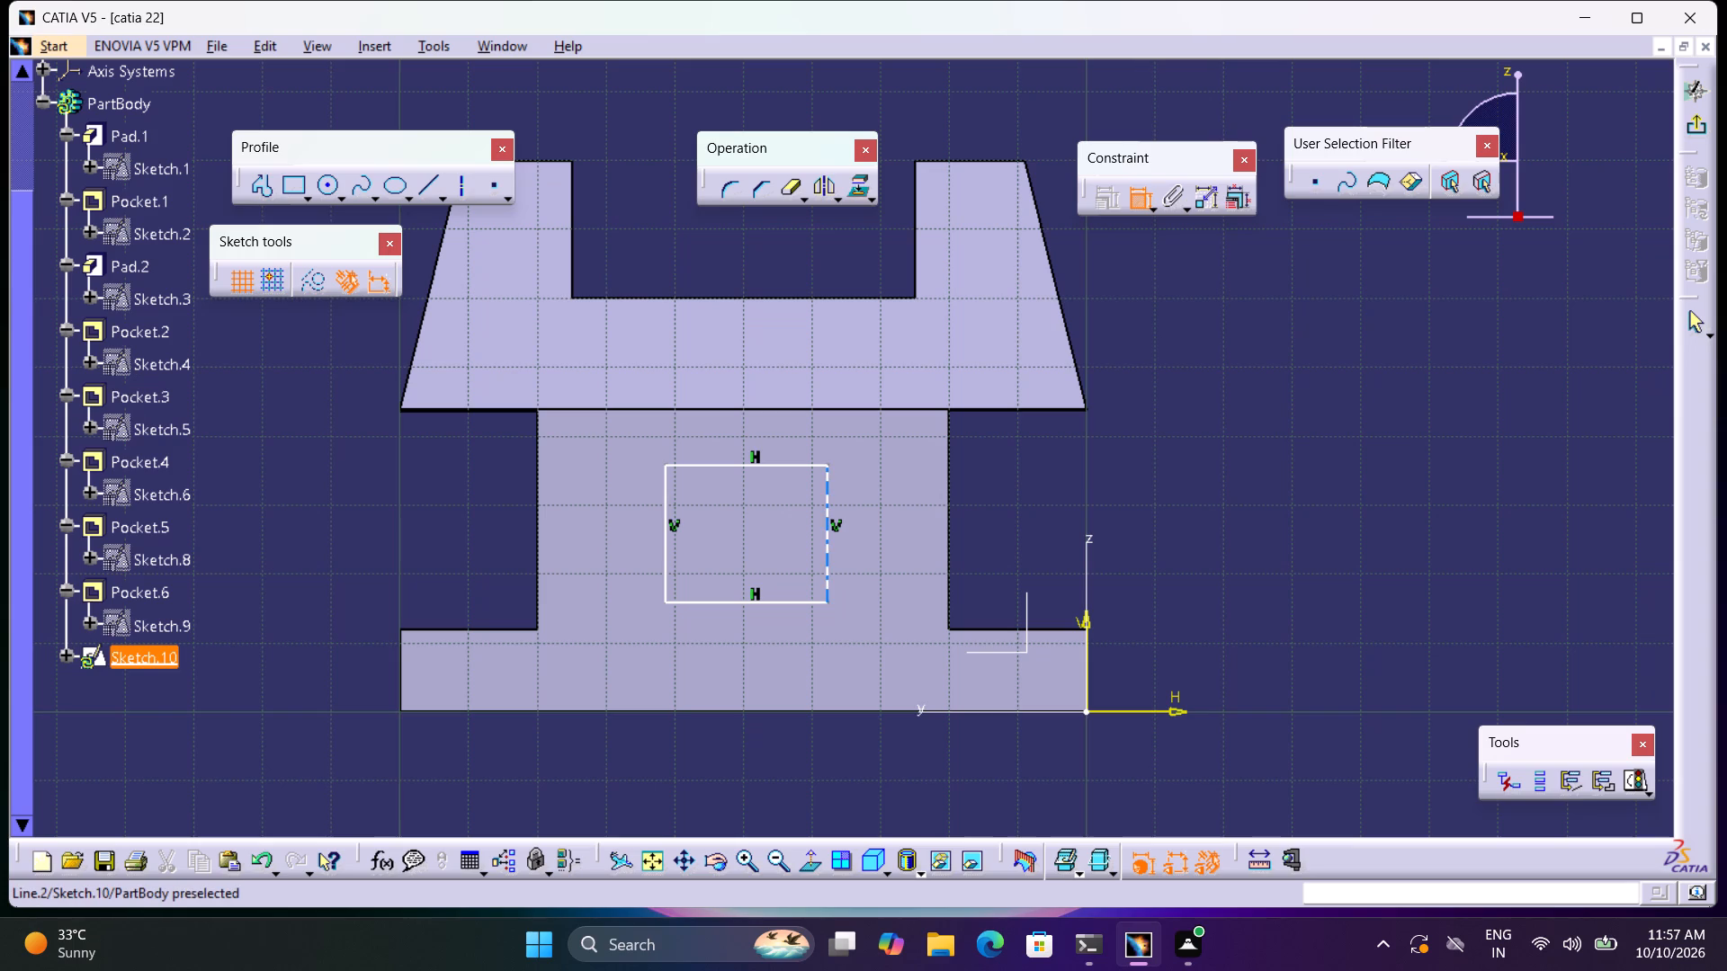
pyautogui.click(769, 467)
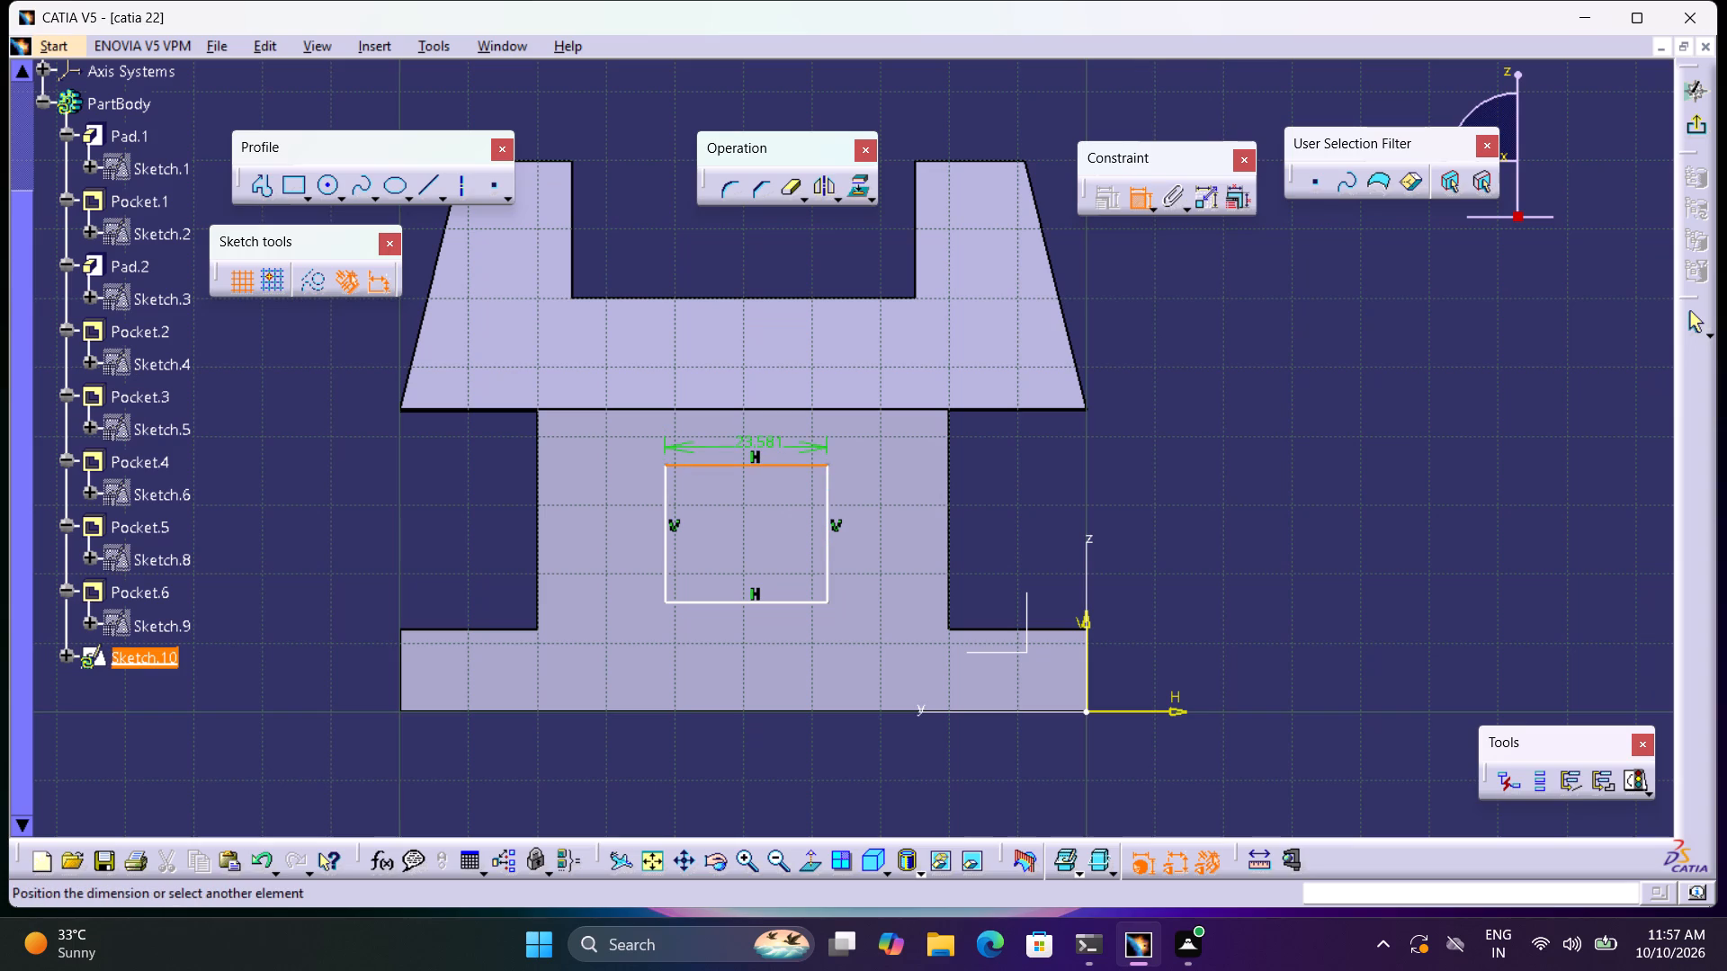
pyautogui.click(758, 446)
pyautogui.doubleClick(758, 434)
pyautogui.write('24')
pyautogui.press('Return')
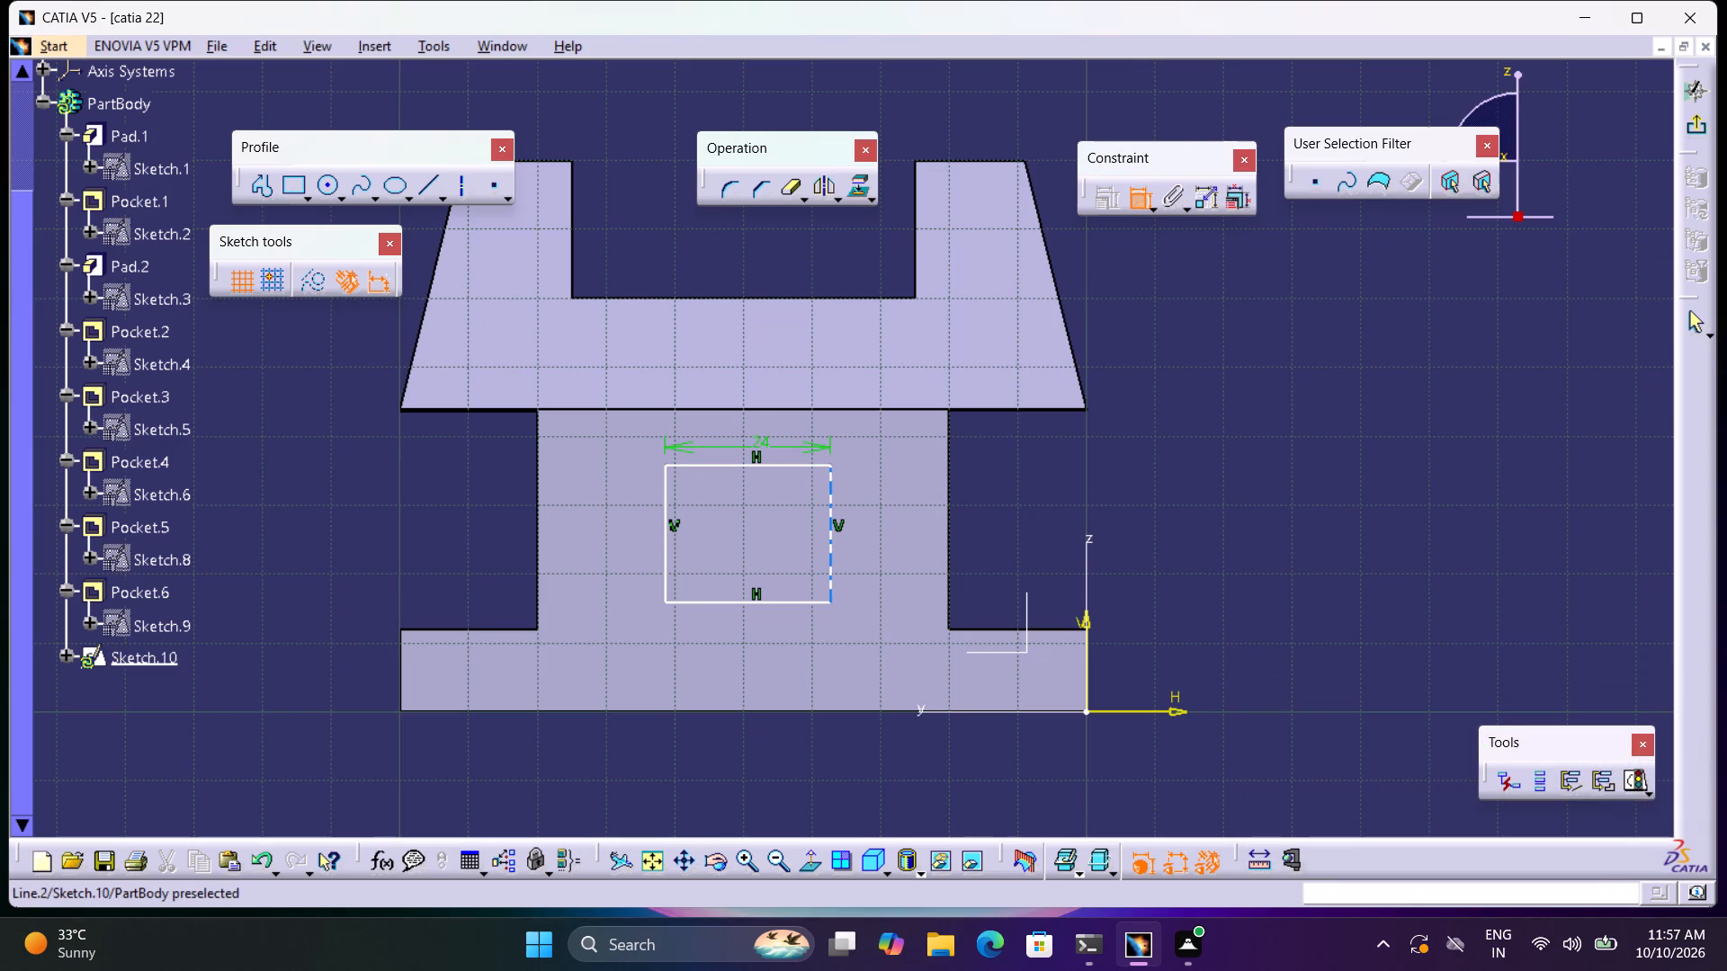
# Dimension the rectangle's vertical edge and set its height to 20 mm.
pyautogui.click(830, 503)
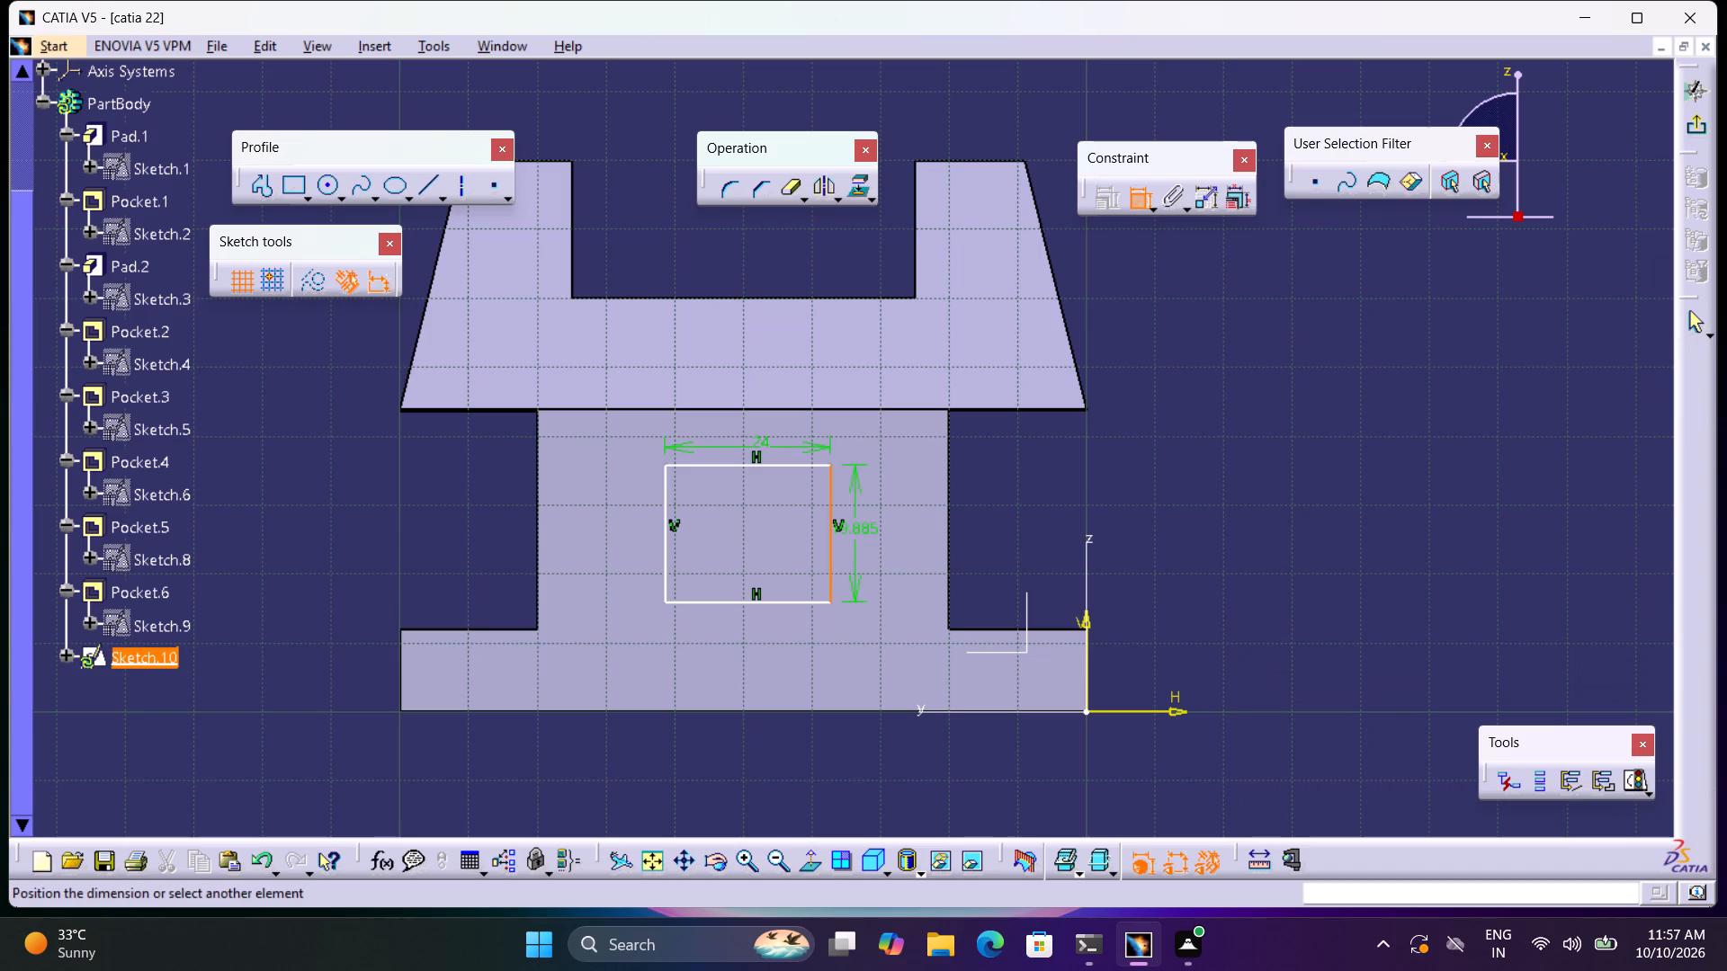
pyautogui.click(877, 521)
pyautogui.doubleClick(882, 521)
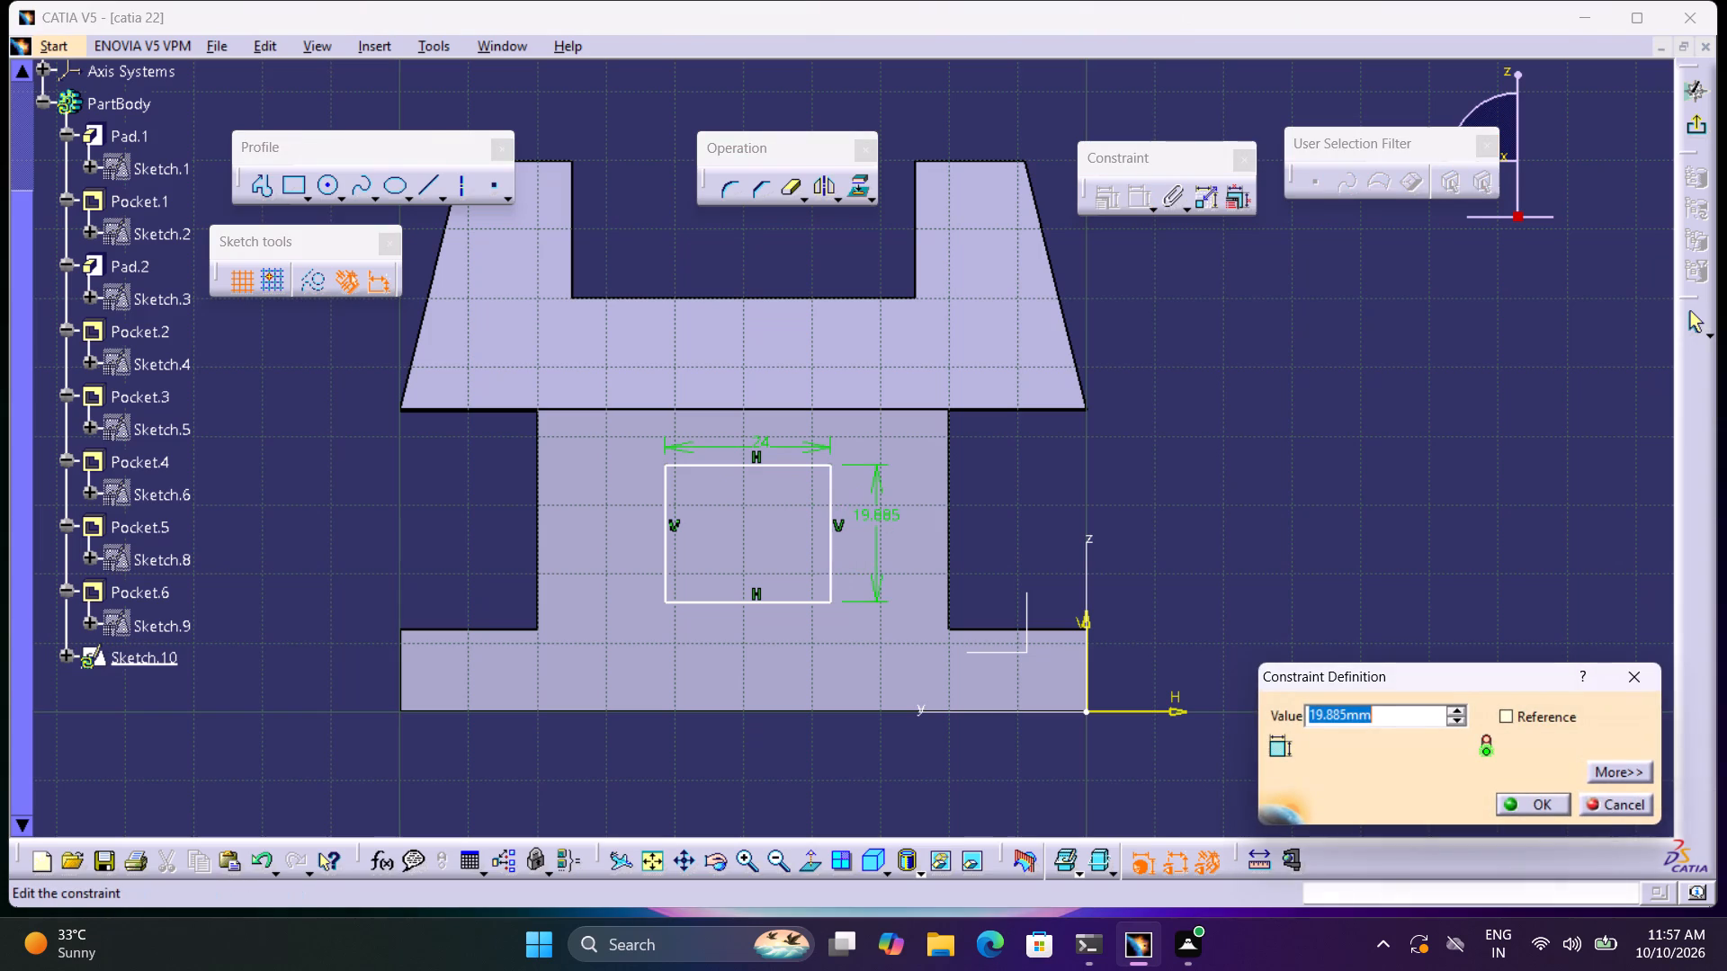
pyautogui.press('2')
pyautogui.press('0')
pyautogui.press('Return')
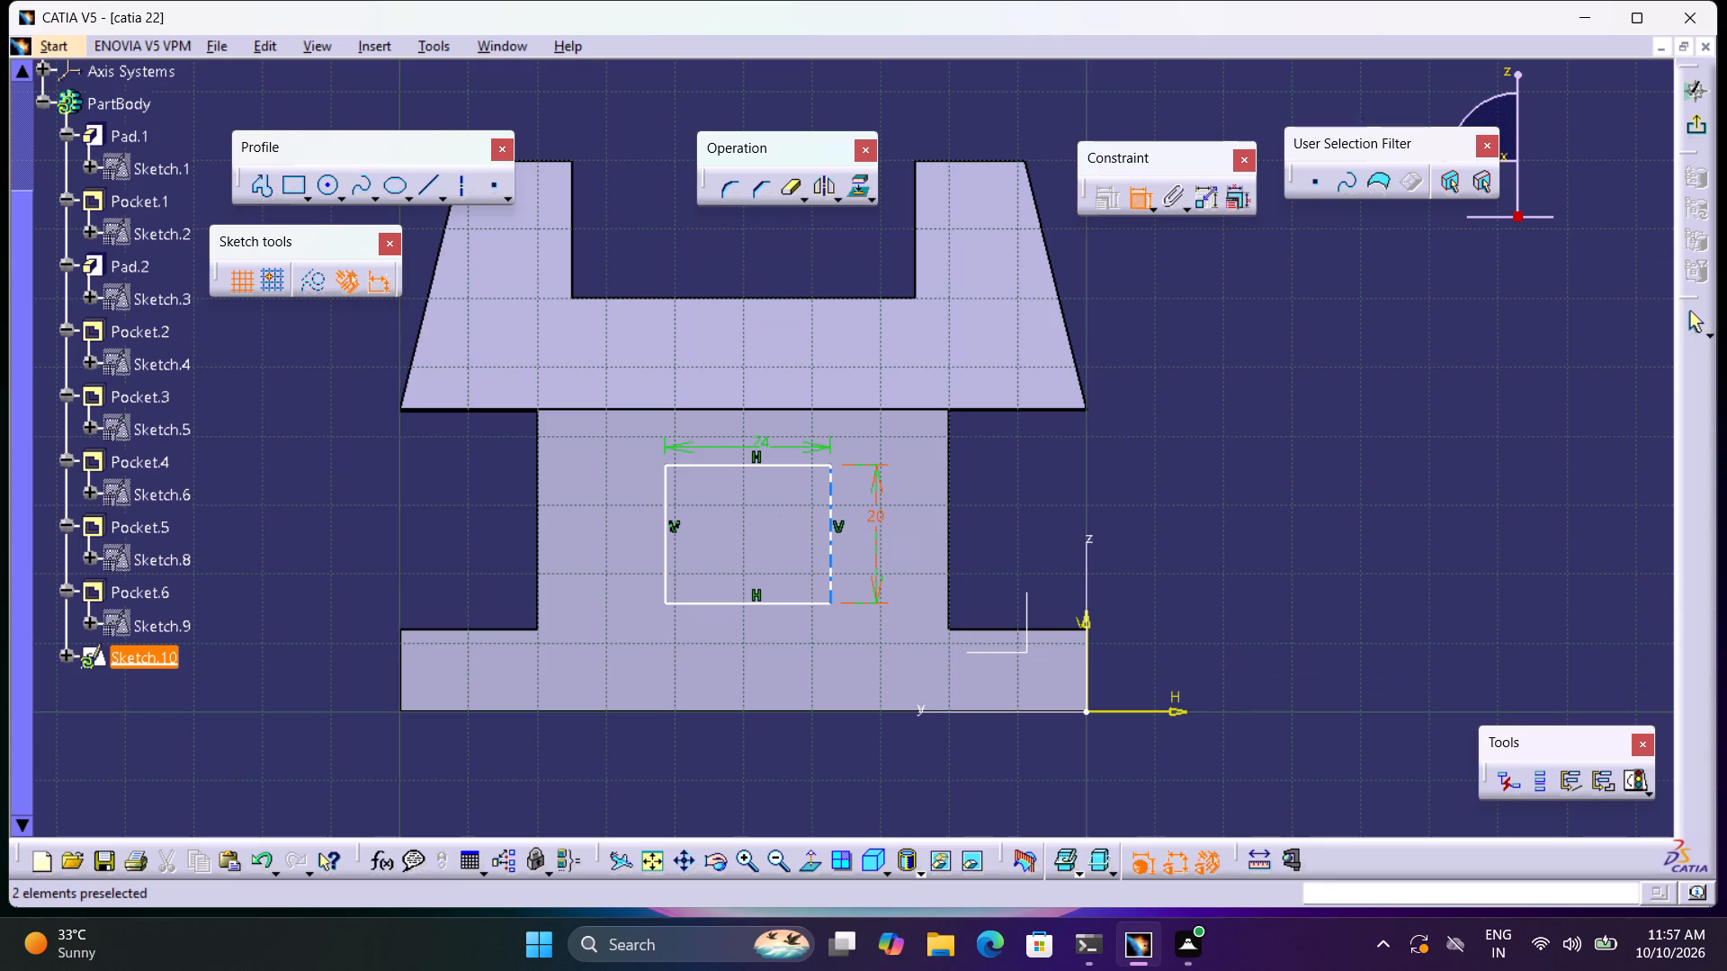
# Constrain the rectangle's bottom edge to a distance of 30 mm from the body's base edge.
pyautogui.click(812, 603)
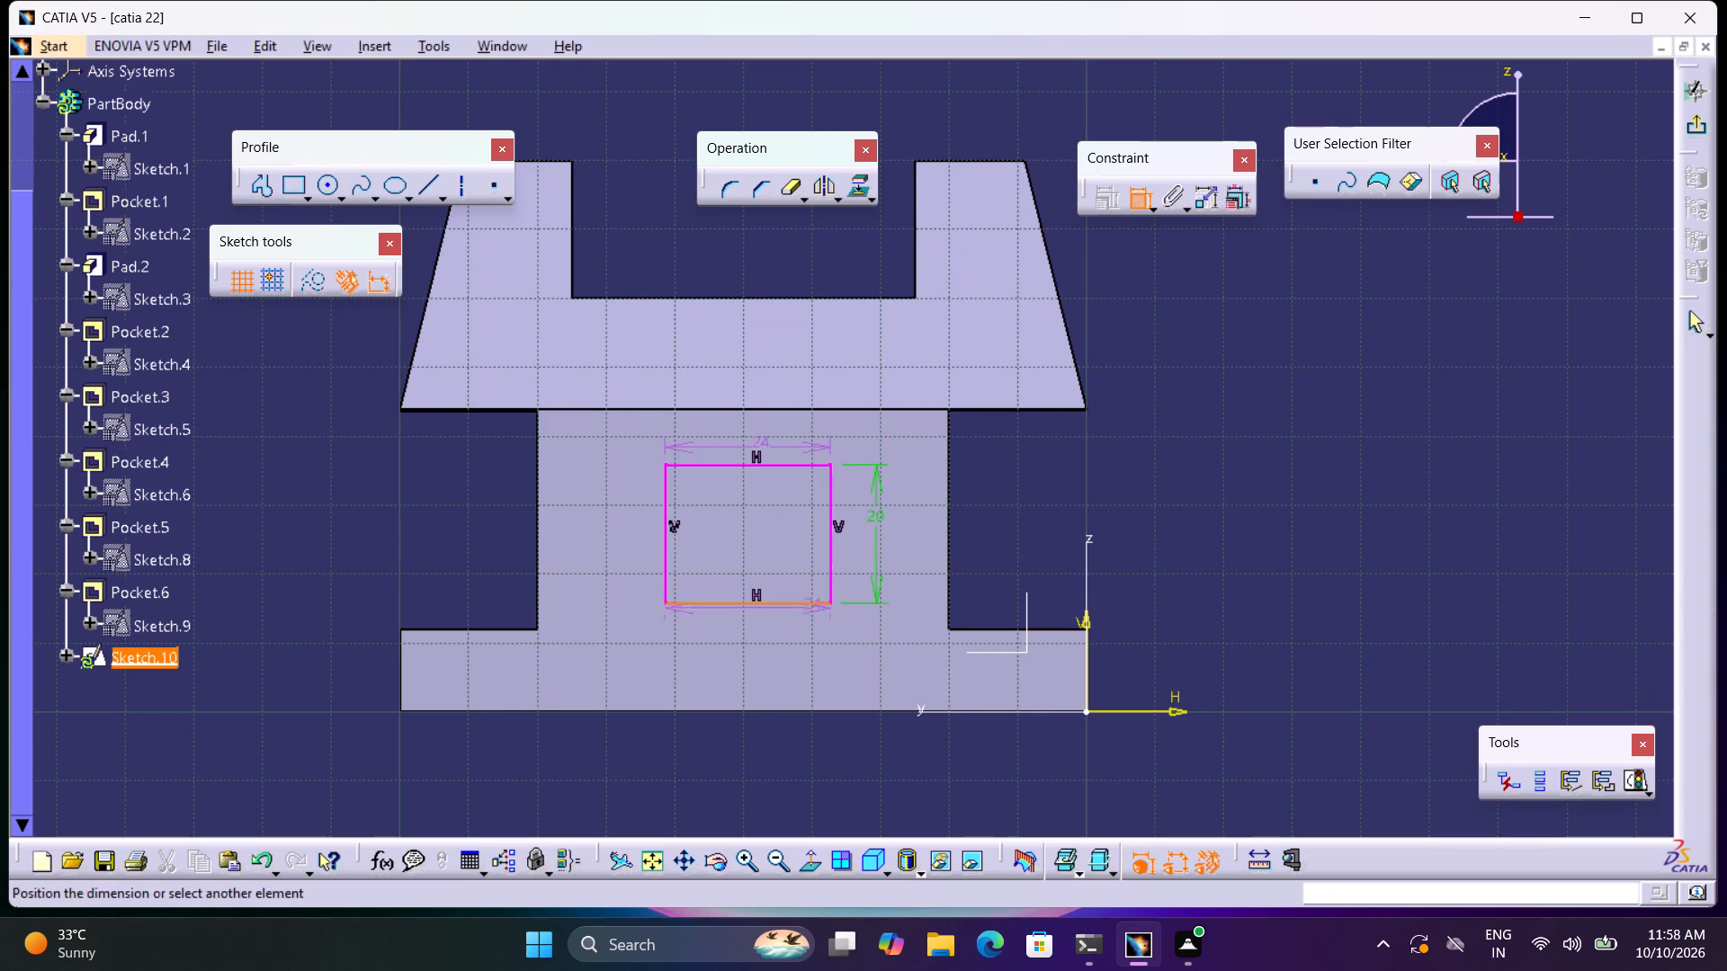
pyautogui.click(837, 712)
pyautogui.tripleClick(774, 680)
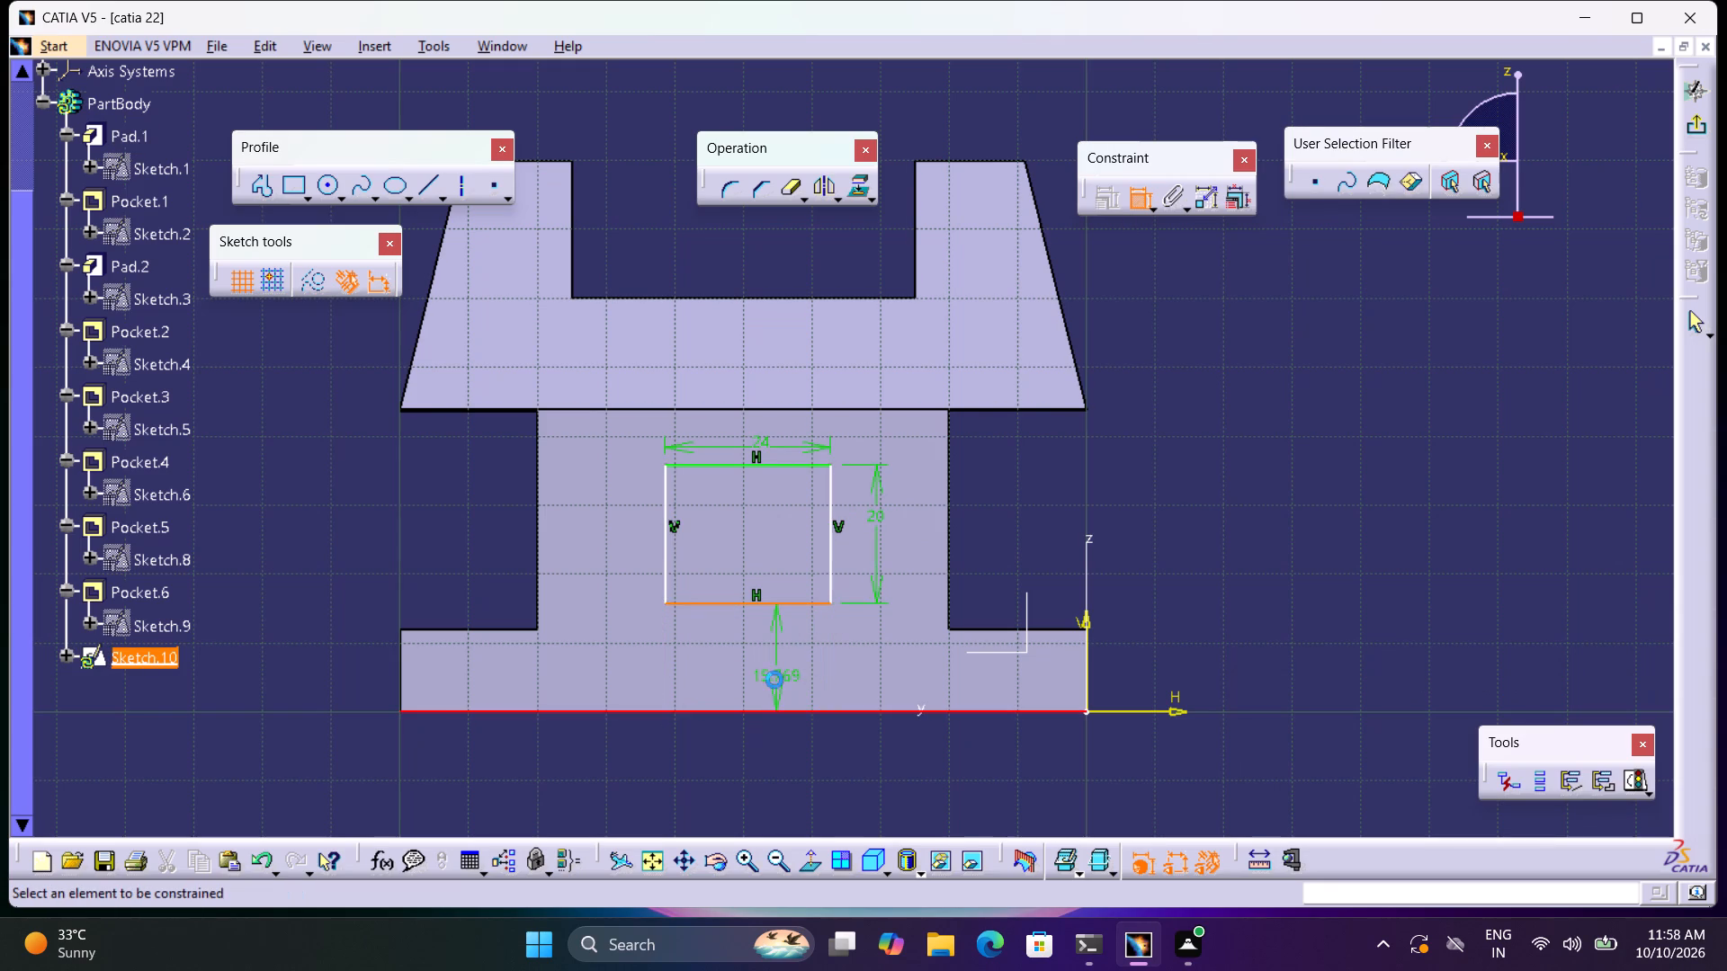
pyautogui.press('3')
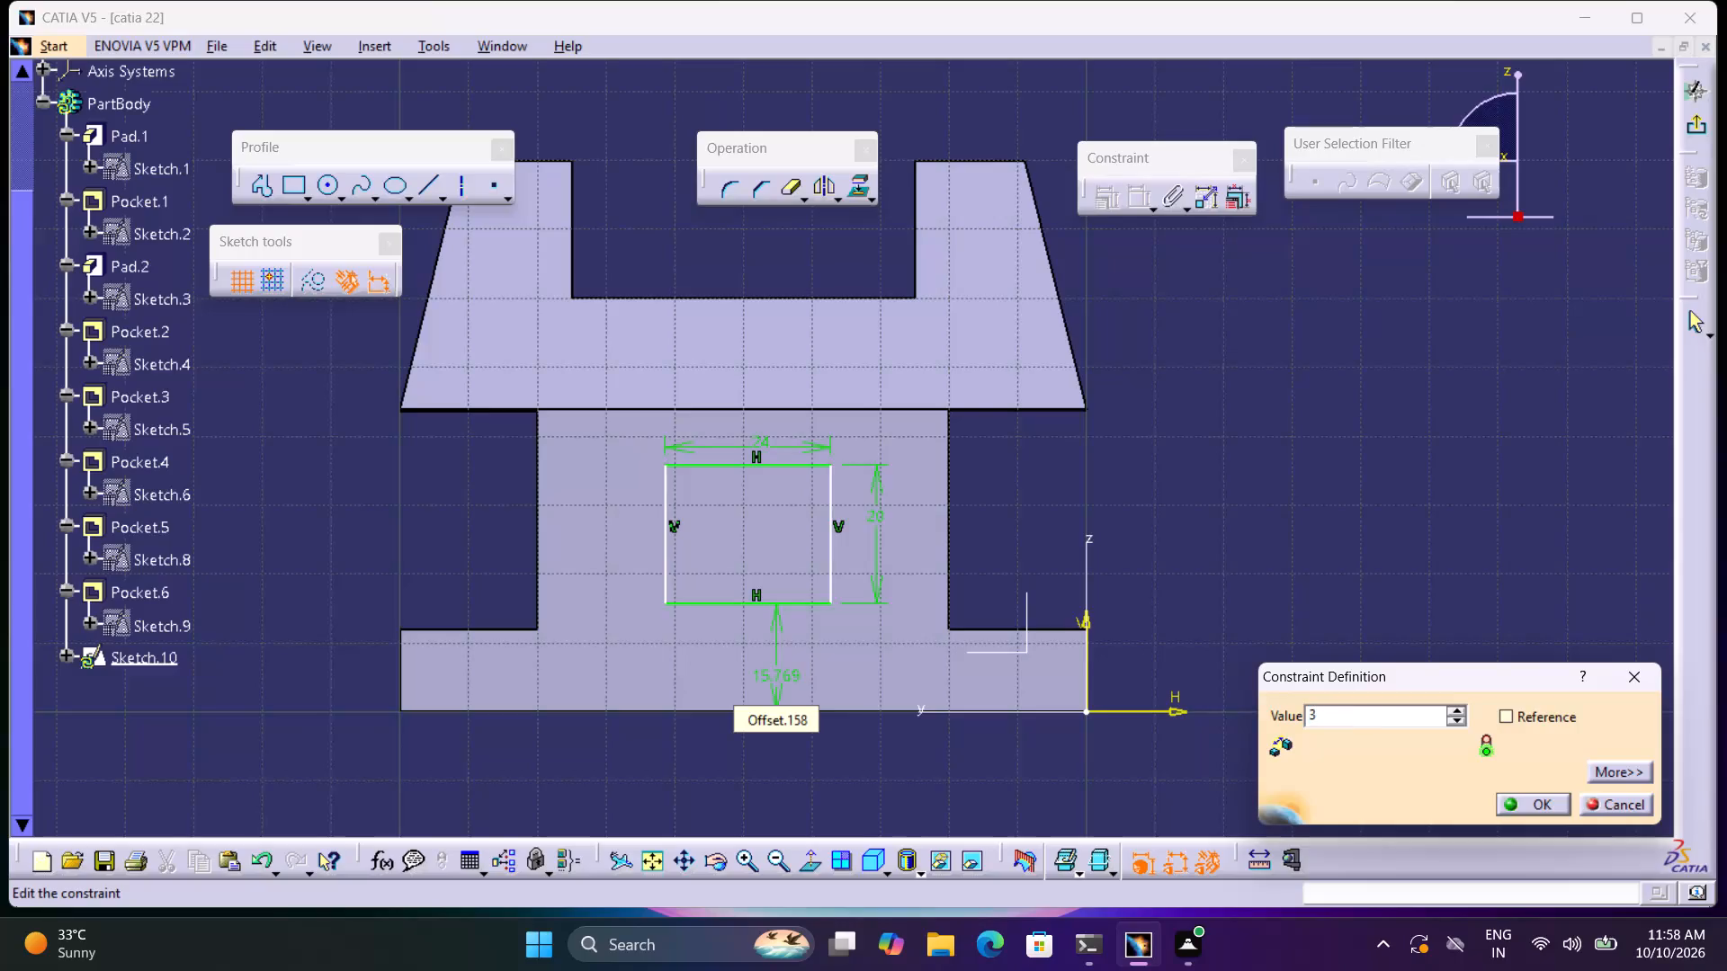
pyautogui.press('0')
pyautogui.press('Return')
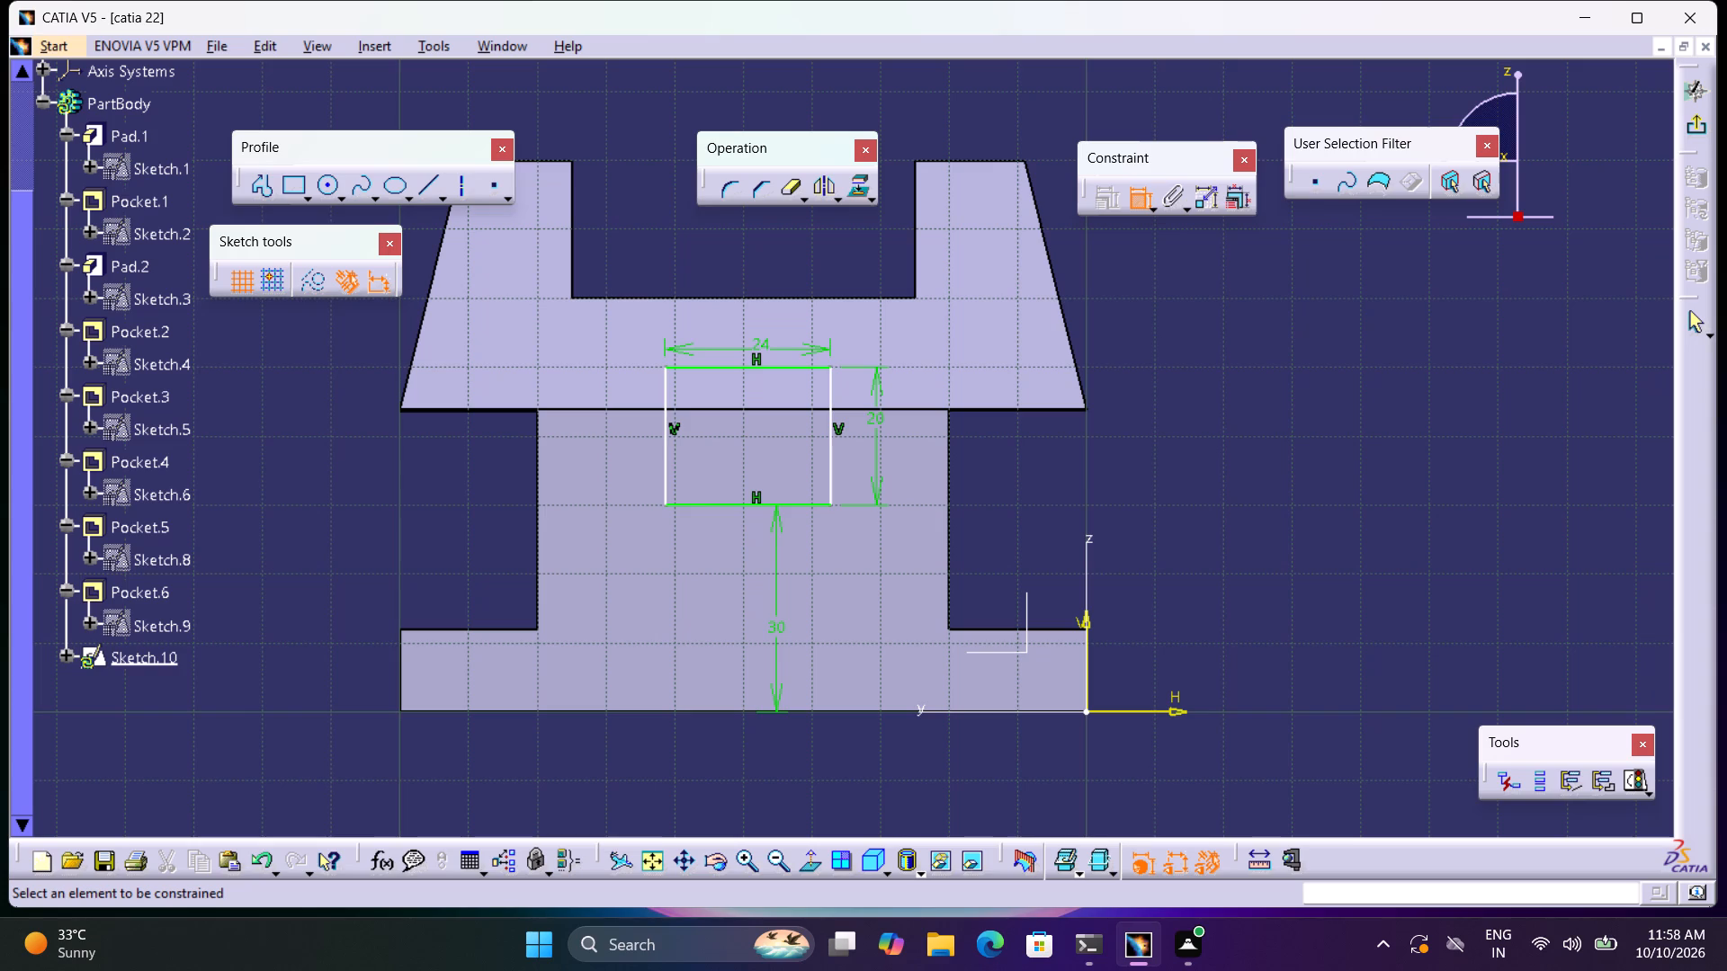
# Move the 20 mm height dimension outside the part outline, beyond the origin-side end of the body.
pyautogui.moveTo(878, 420); pyautogui.dragTo(1209, 427)
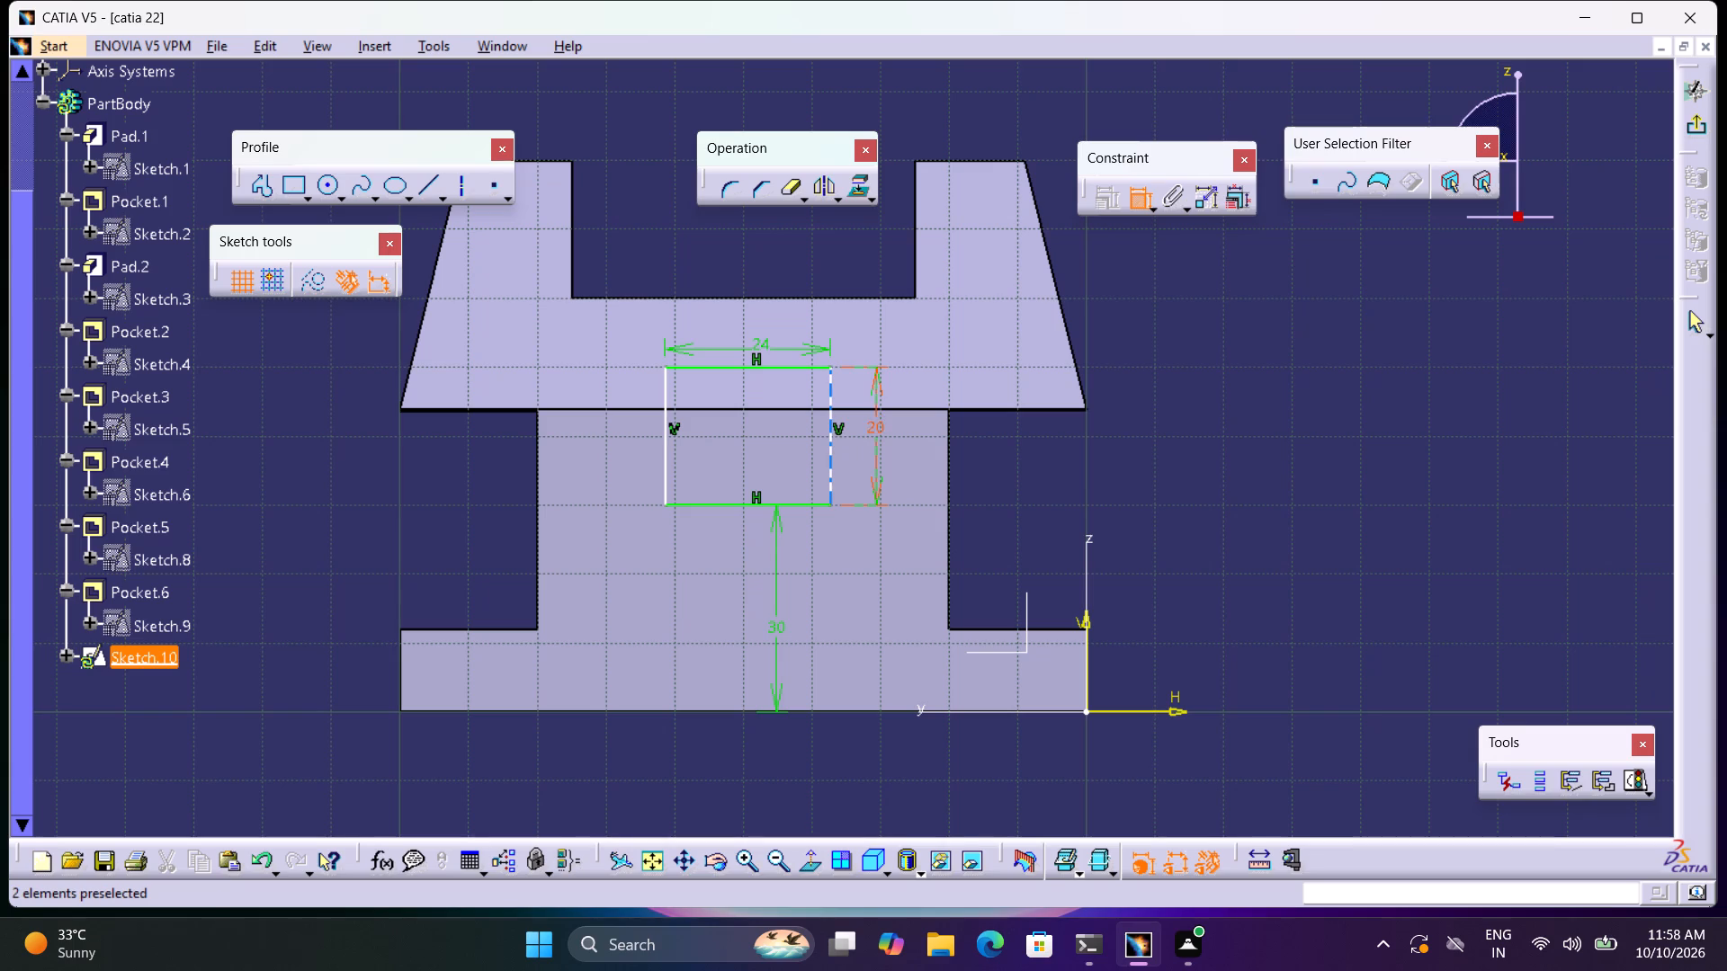
pyautogui.moveTo(1209, 427); pyautogui.dragTo(1212, 426)
pyautogui.moveTo(874, 473); pyautogui.dragTo(940, 485)
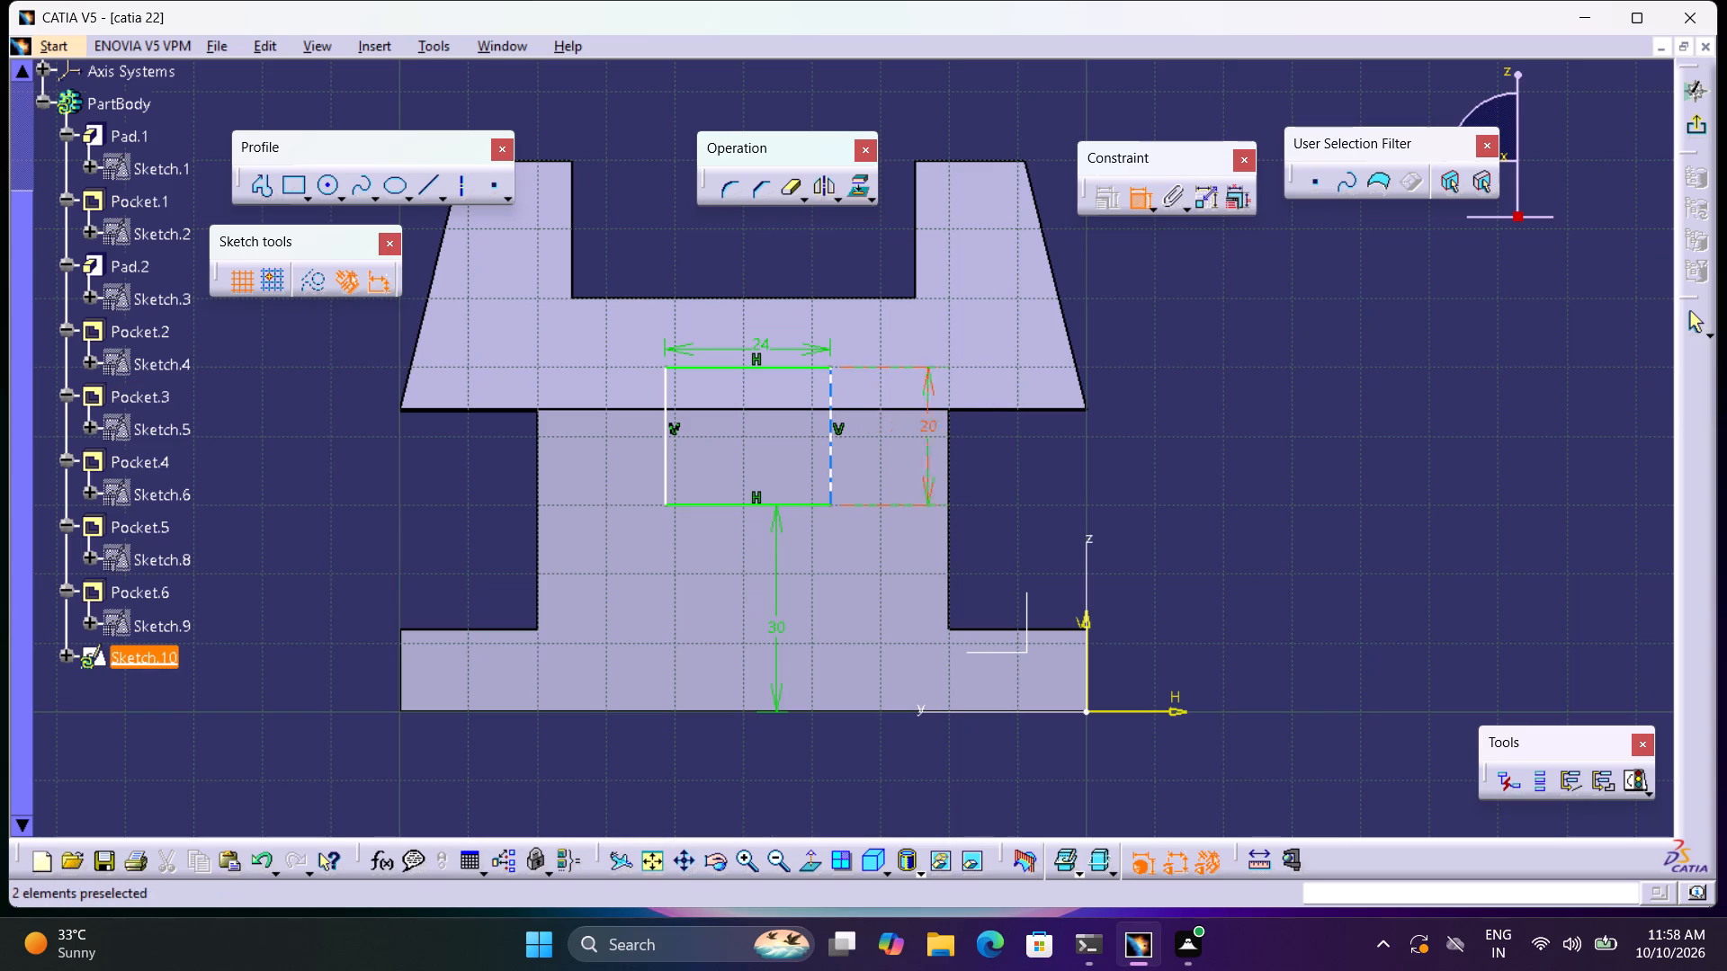
pyautogui.moveTo(940, 485); pyautogui.dragTo(1190, 481)
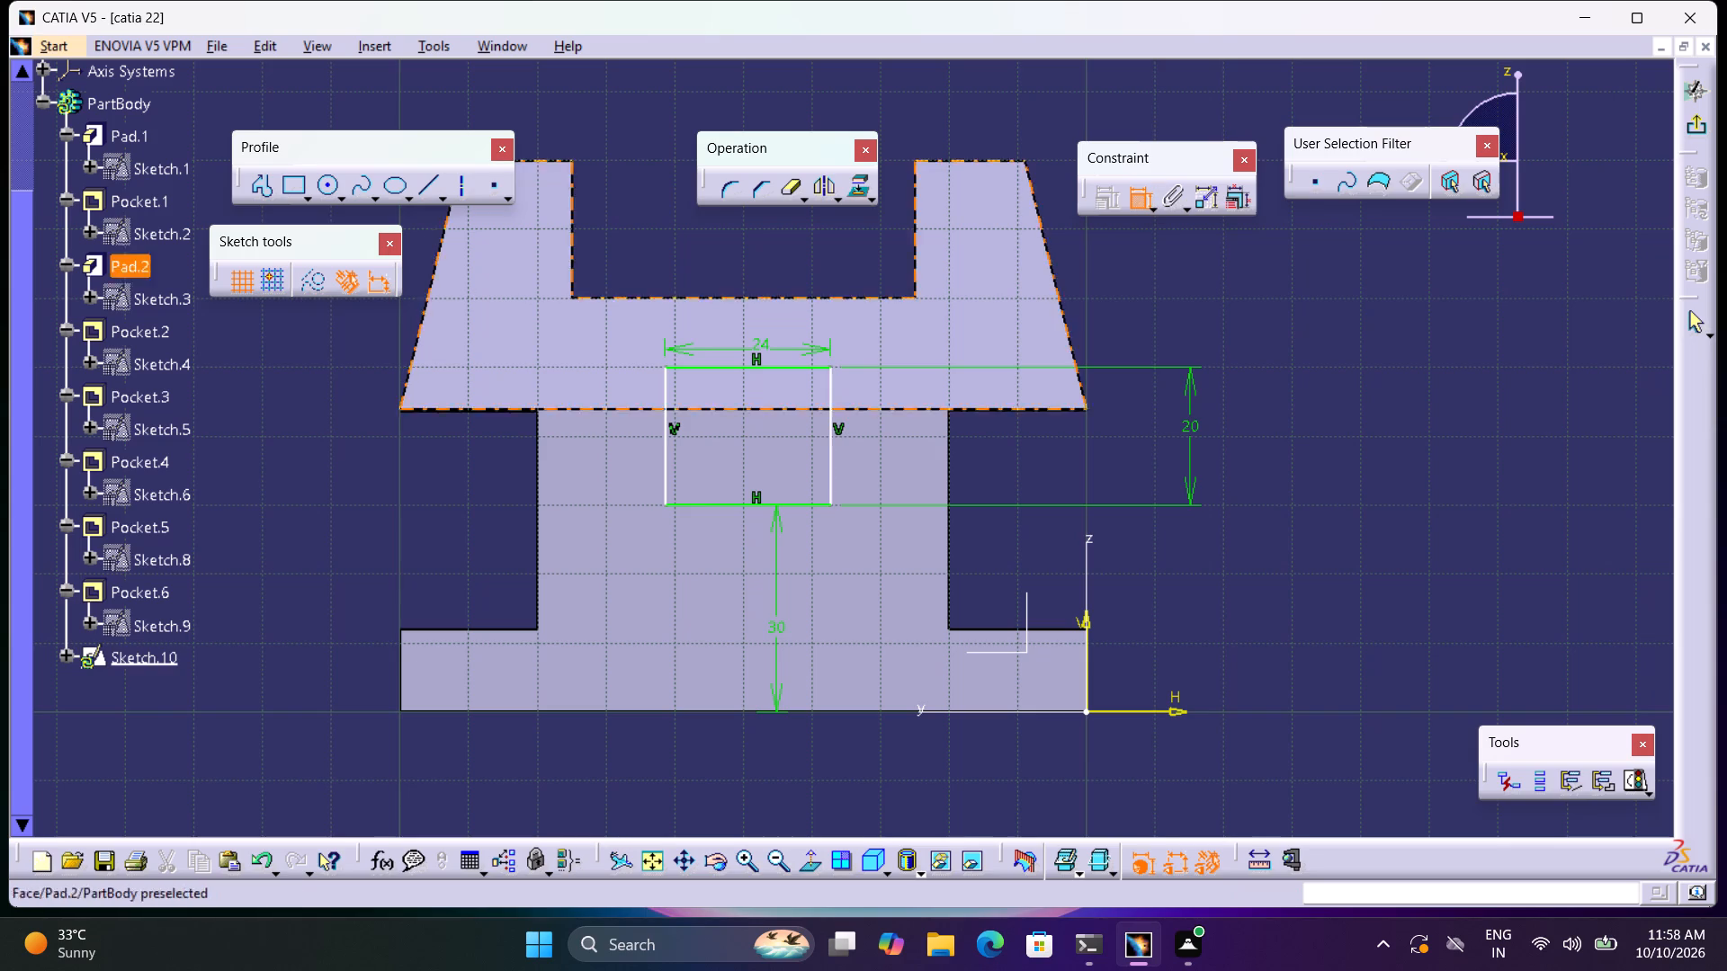
# Dimension the gap between the rectangle's origin-side vertical edge and the lower body's adjacent vertical edge, and open its value for editing.
pyautogui.click(950, 475)
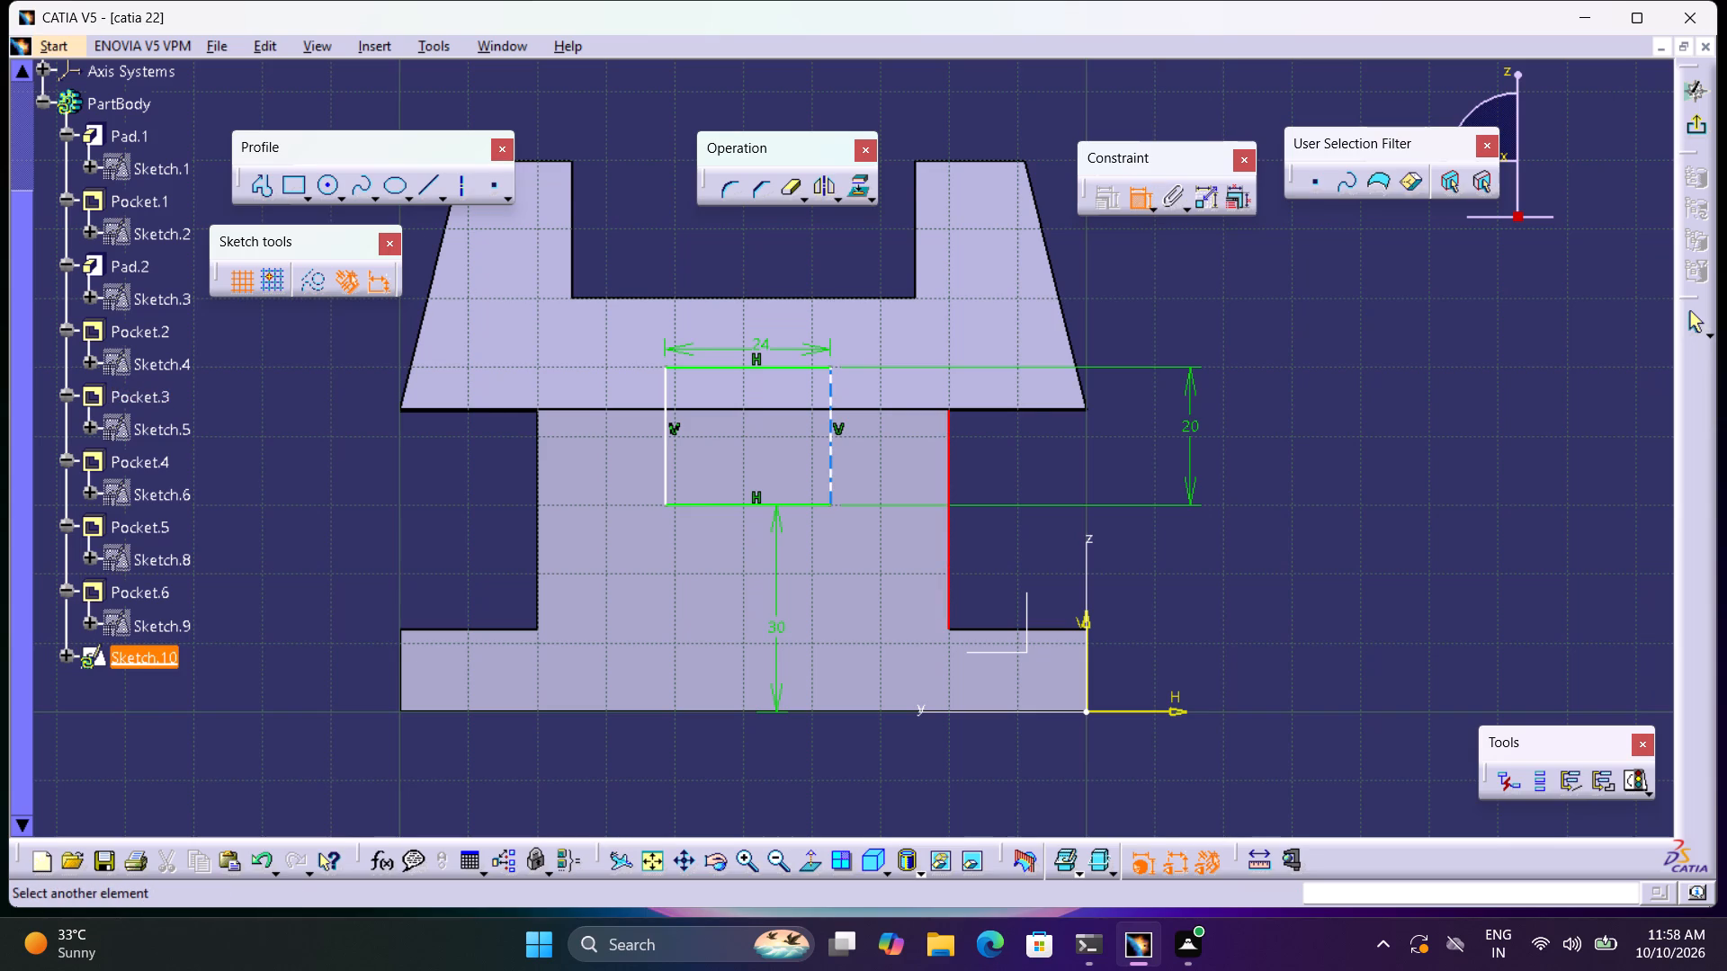
pyautogui.click(830, 484)
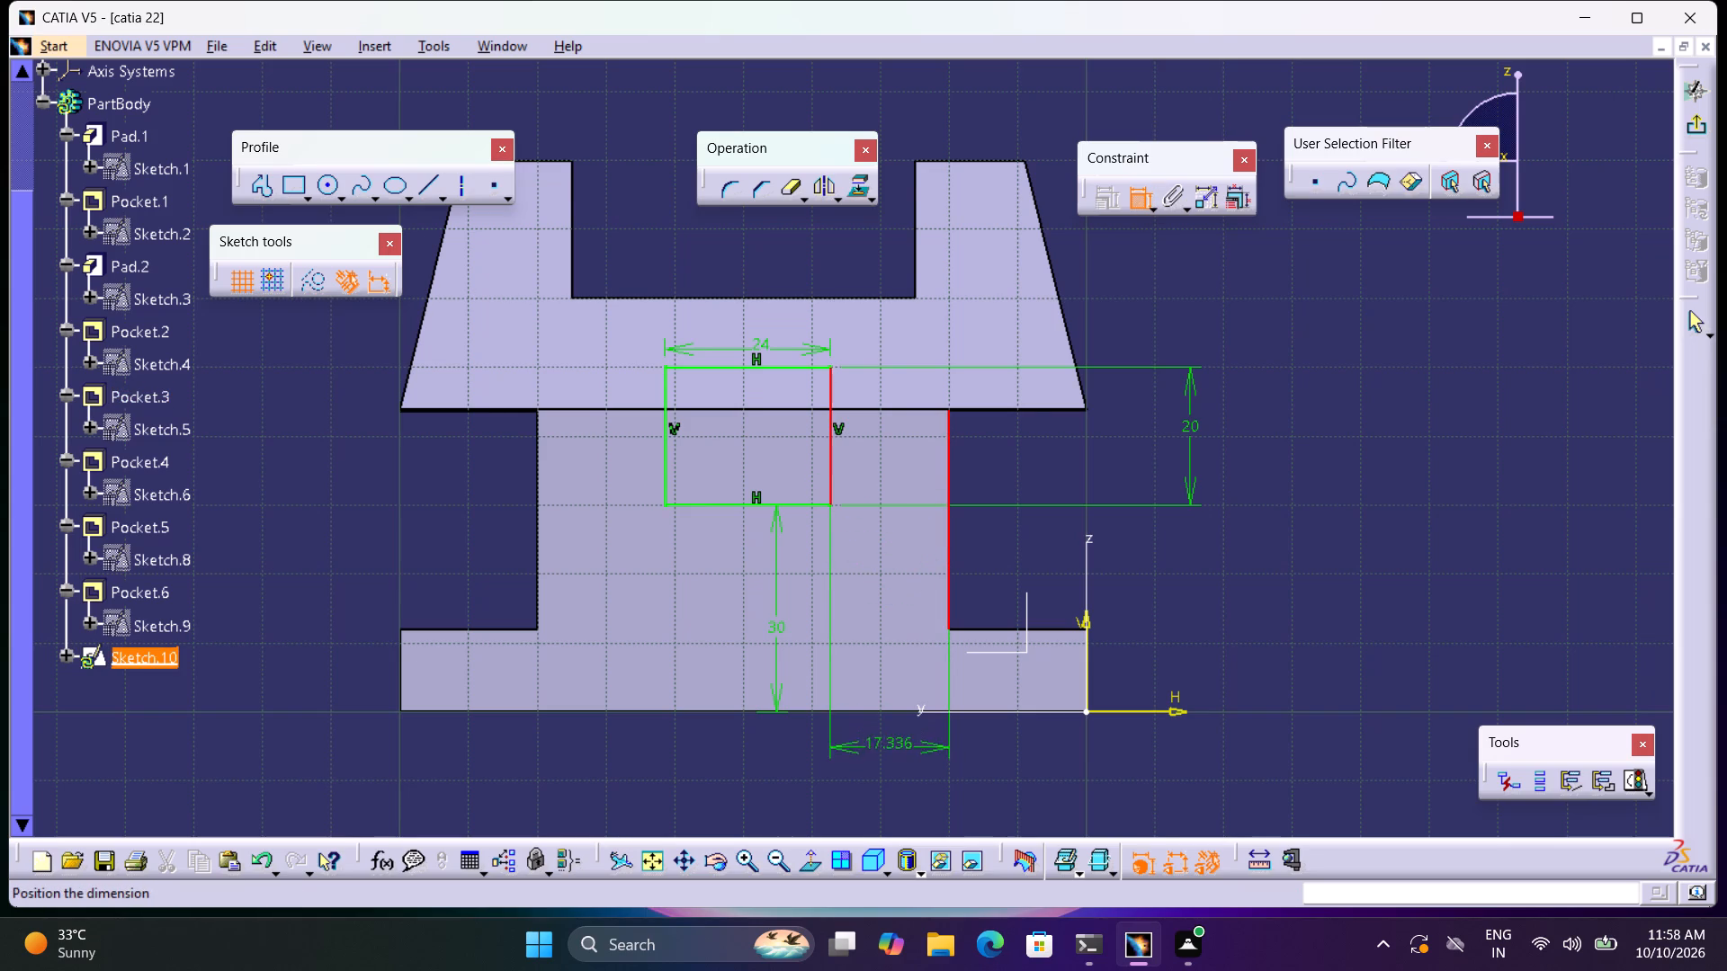
pyautogui.click(898, 779)
pyautogui.doubleClick(909, 783)
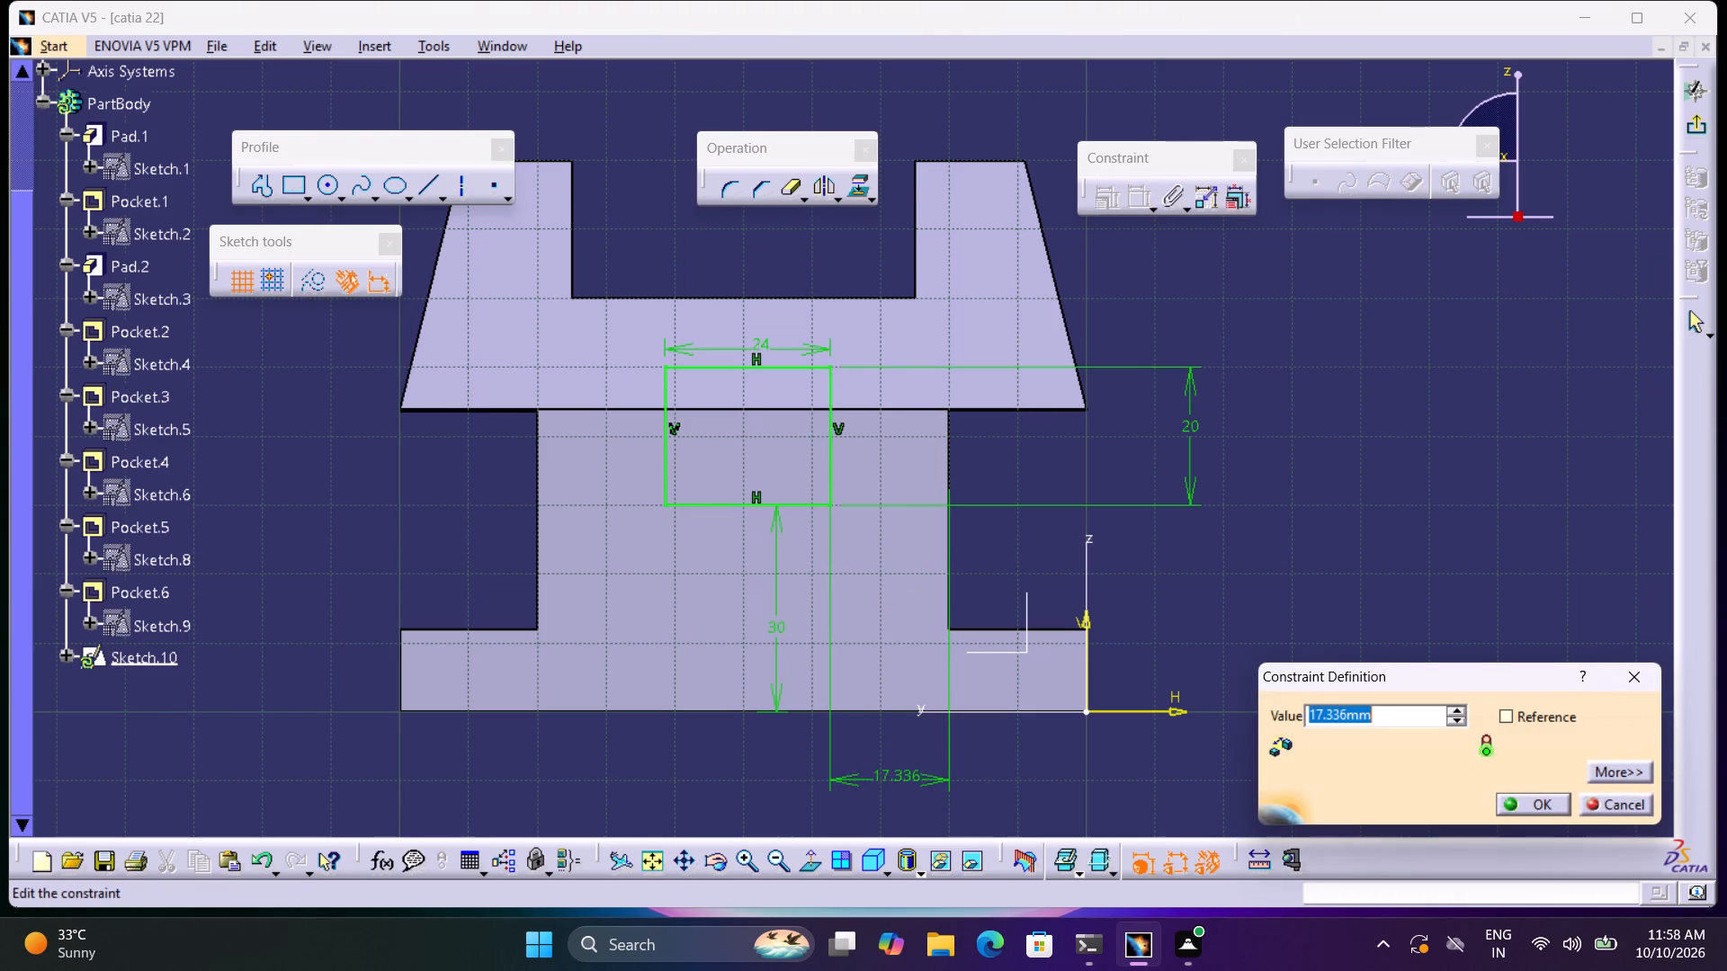
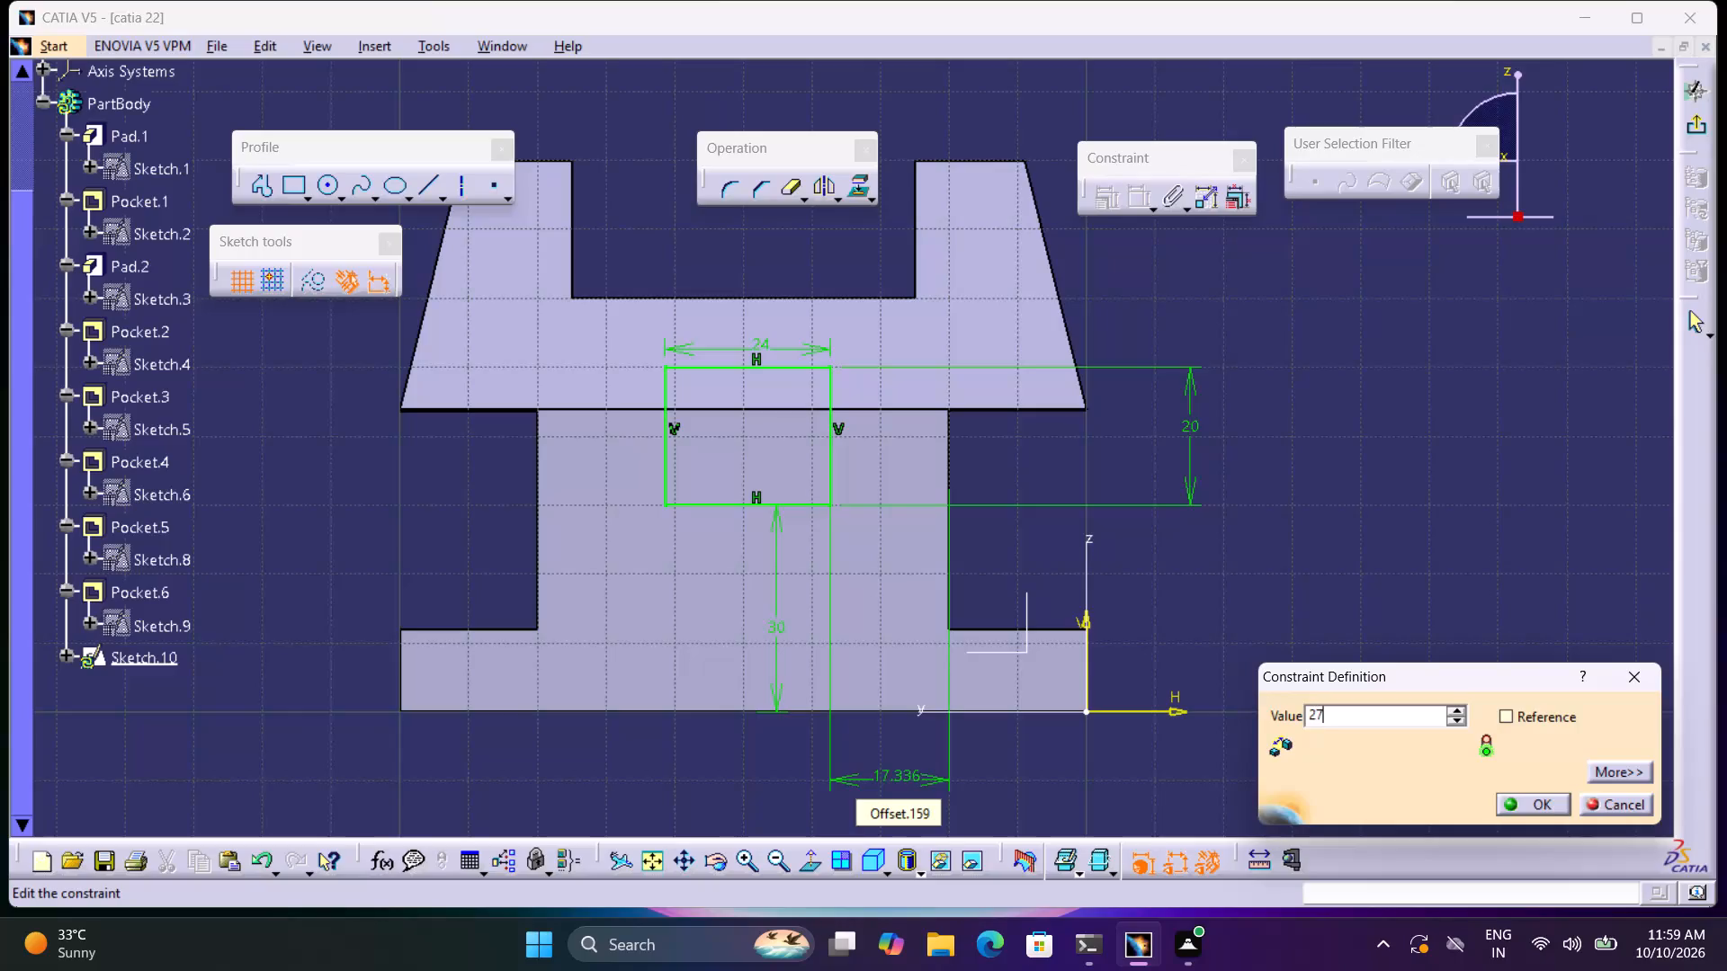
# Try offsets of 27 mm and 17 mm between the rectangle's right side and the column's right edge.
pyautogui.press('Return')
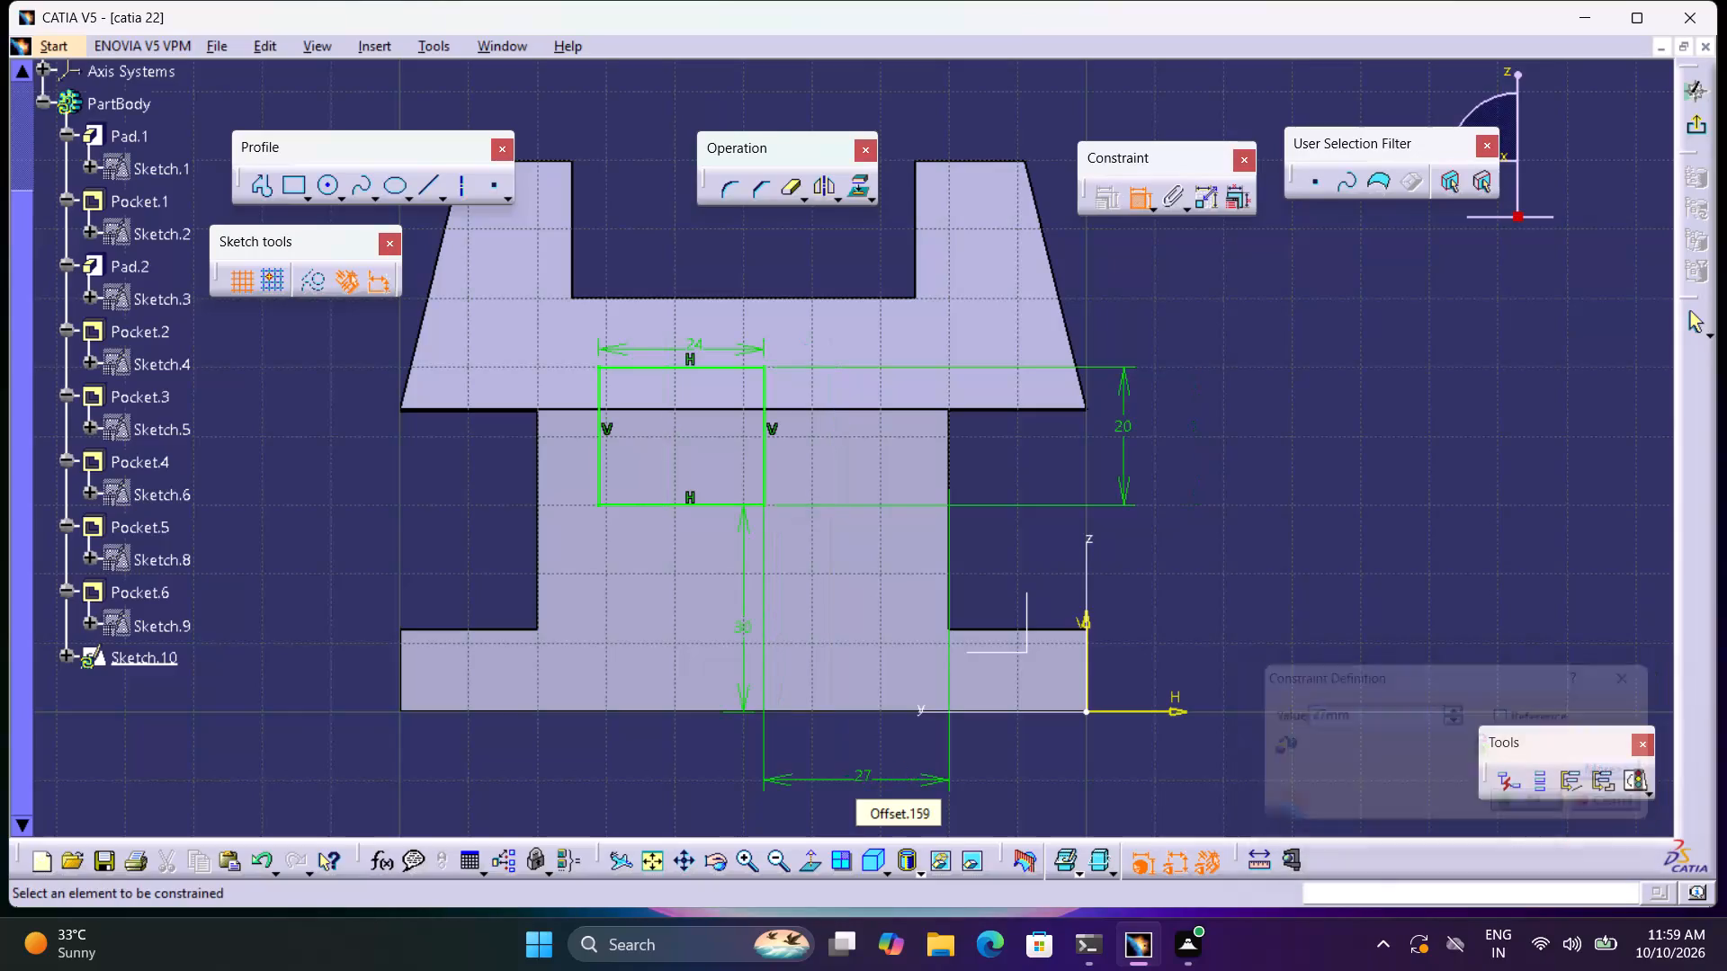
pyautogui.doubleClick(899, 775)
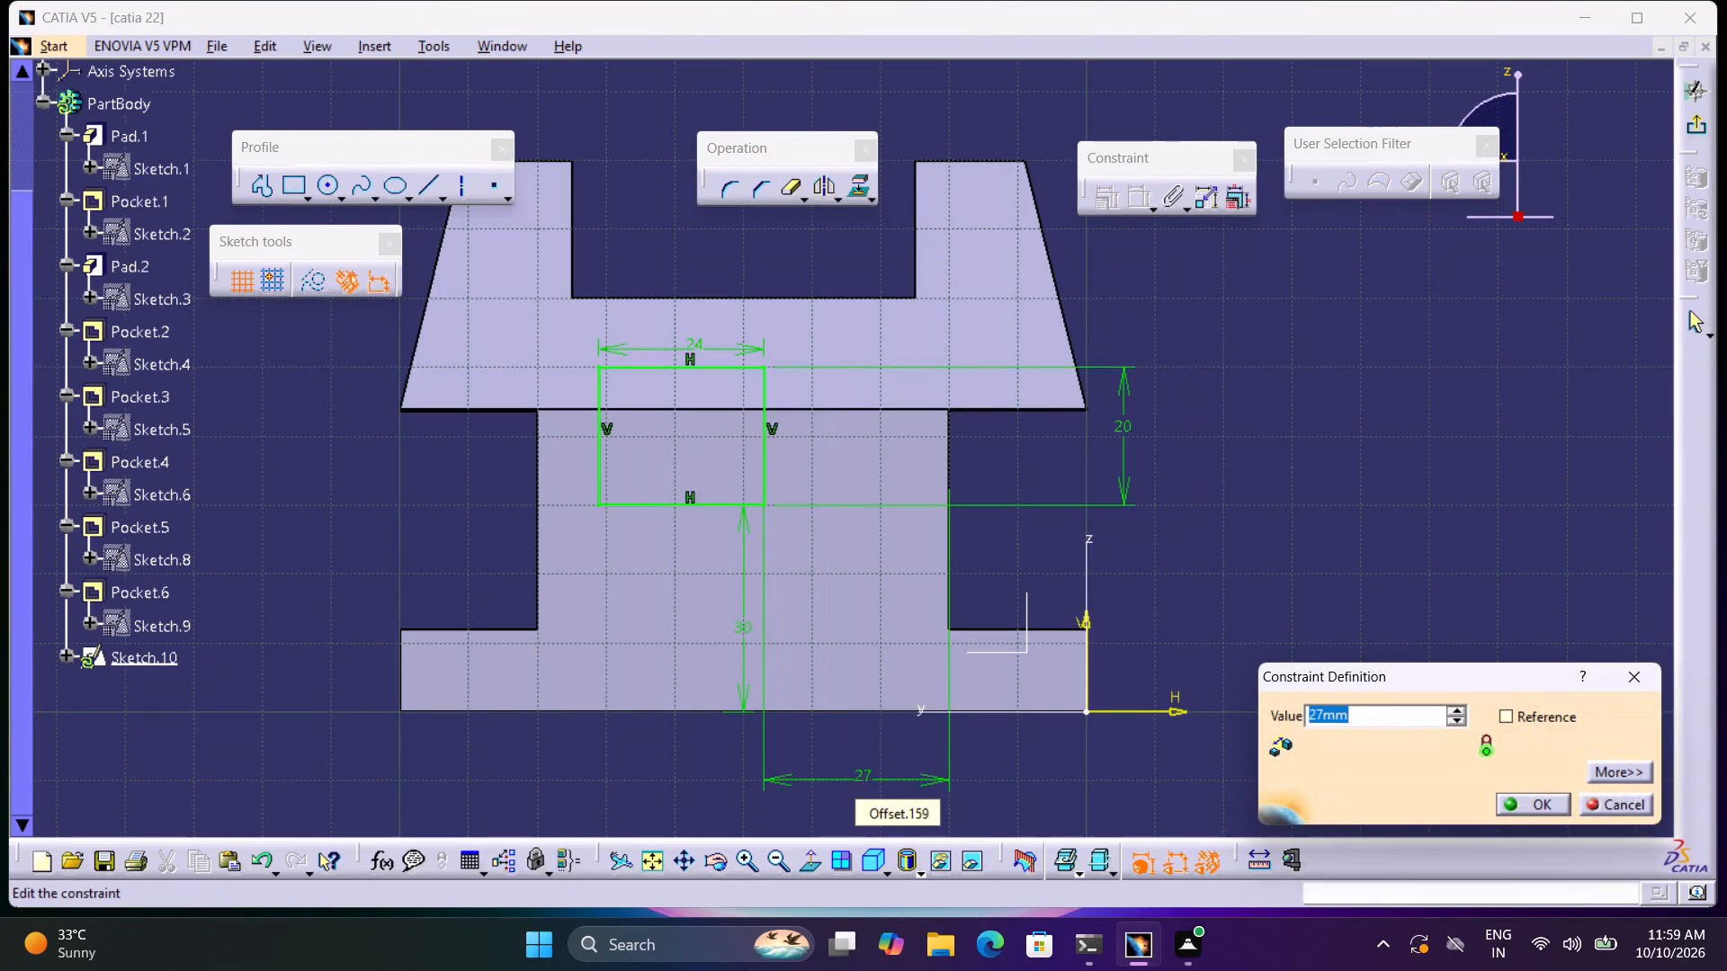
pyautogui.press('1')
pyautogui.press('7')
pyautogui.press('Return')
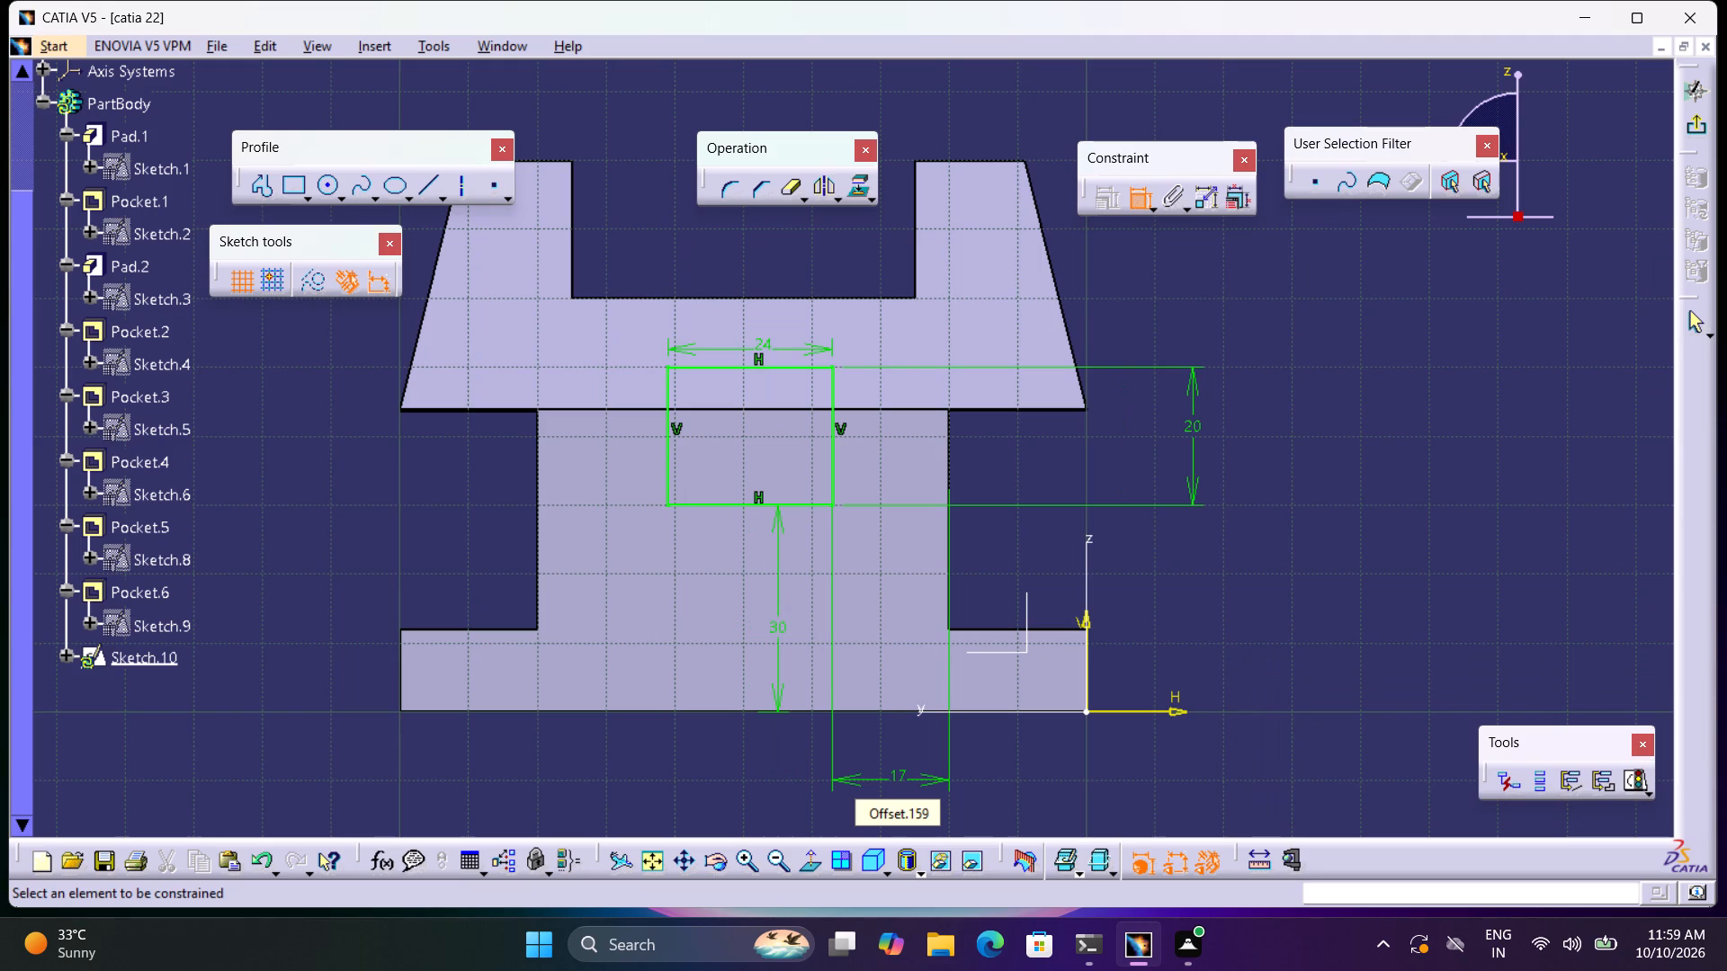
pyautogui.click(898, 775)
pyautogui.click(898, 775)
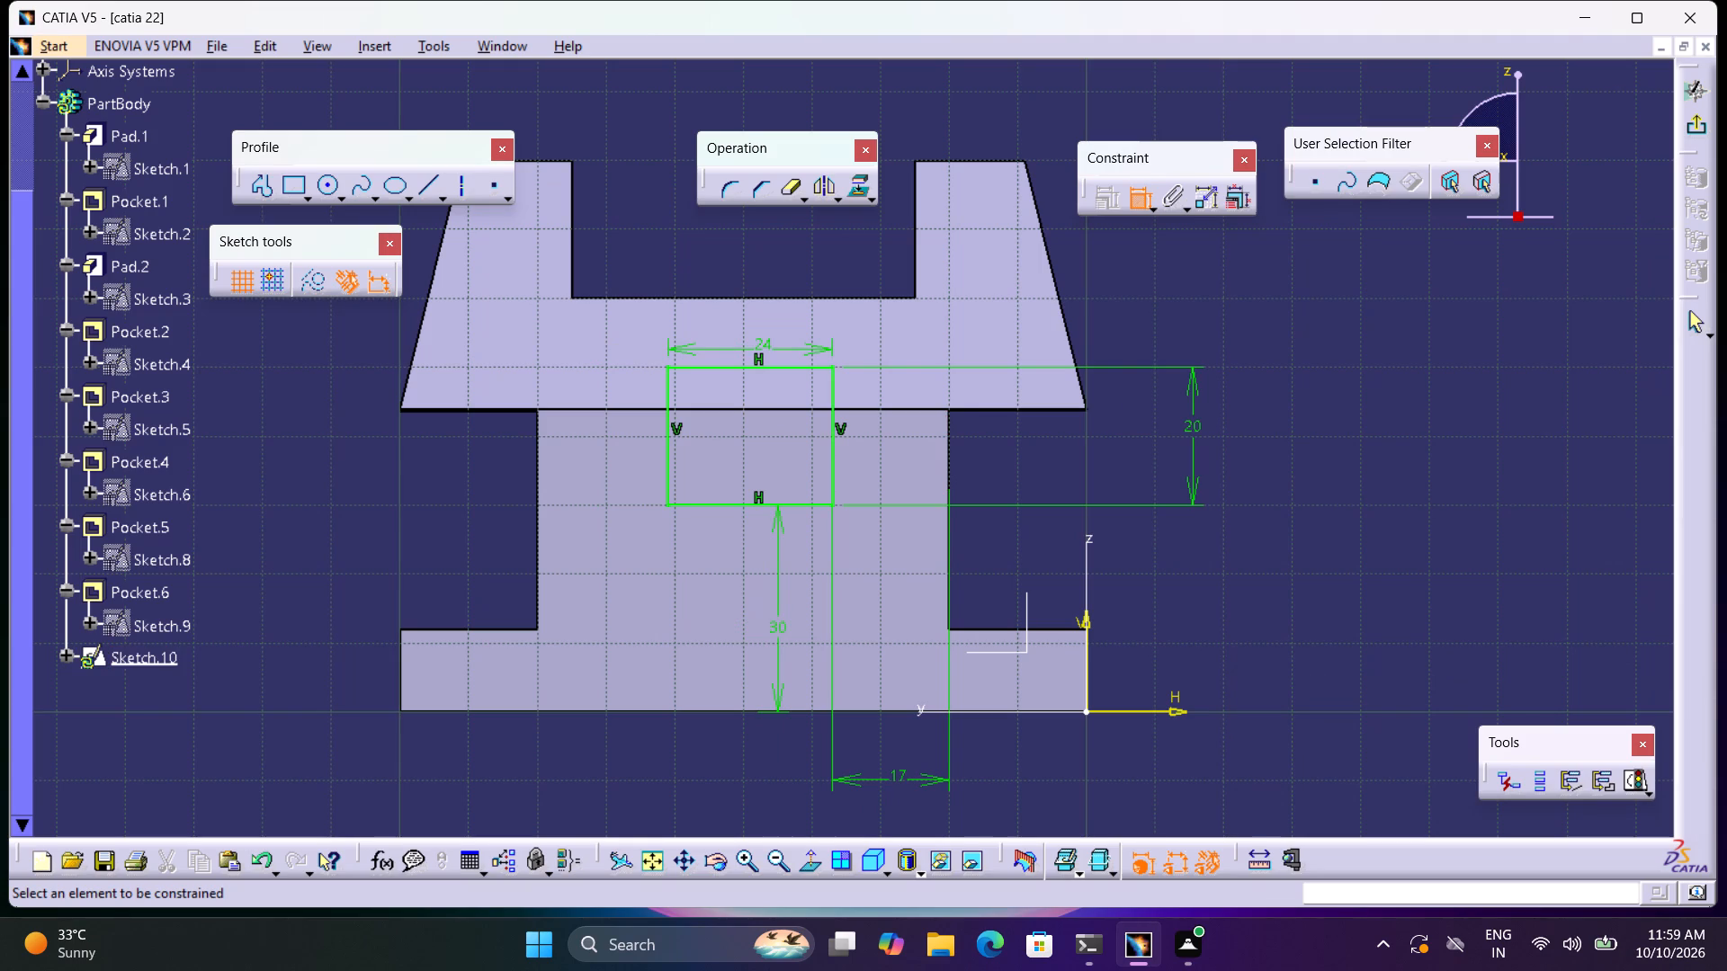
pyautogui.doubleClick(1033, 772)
# Delete the offset dimension between the rectangle's right side and the column's right edge.
pyautogui.click(1125, 204)
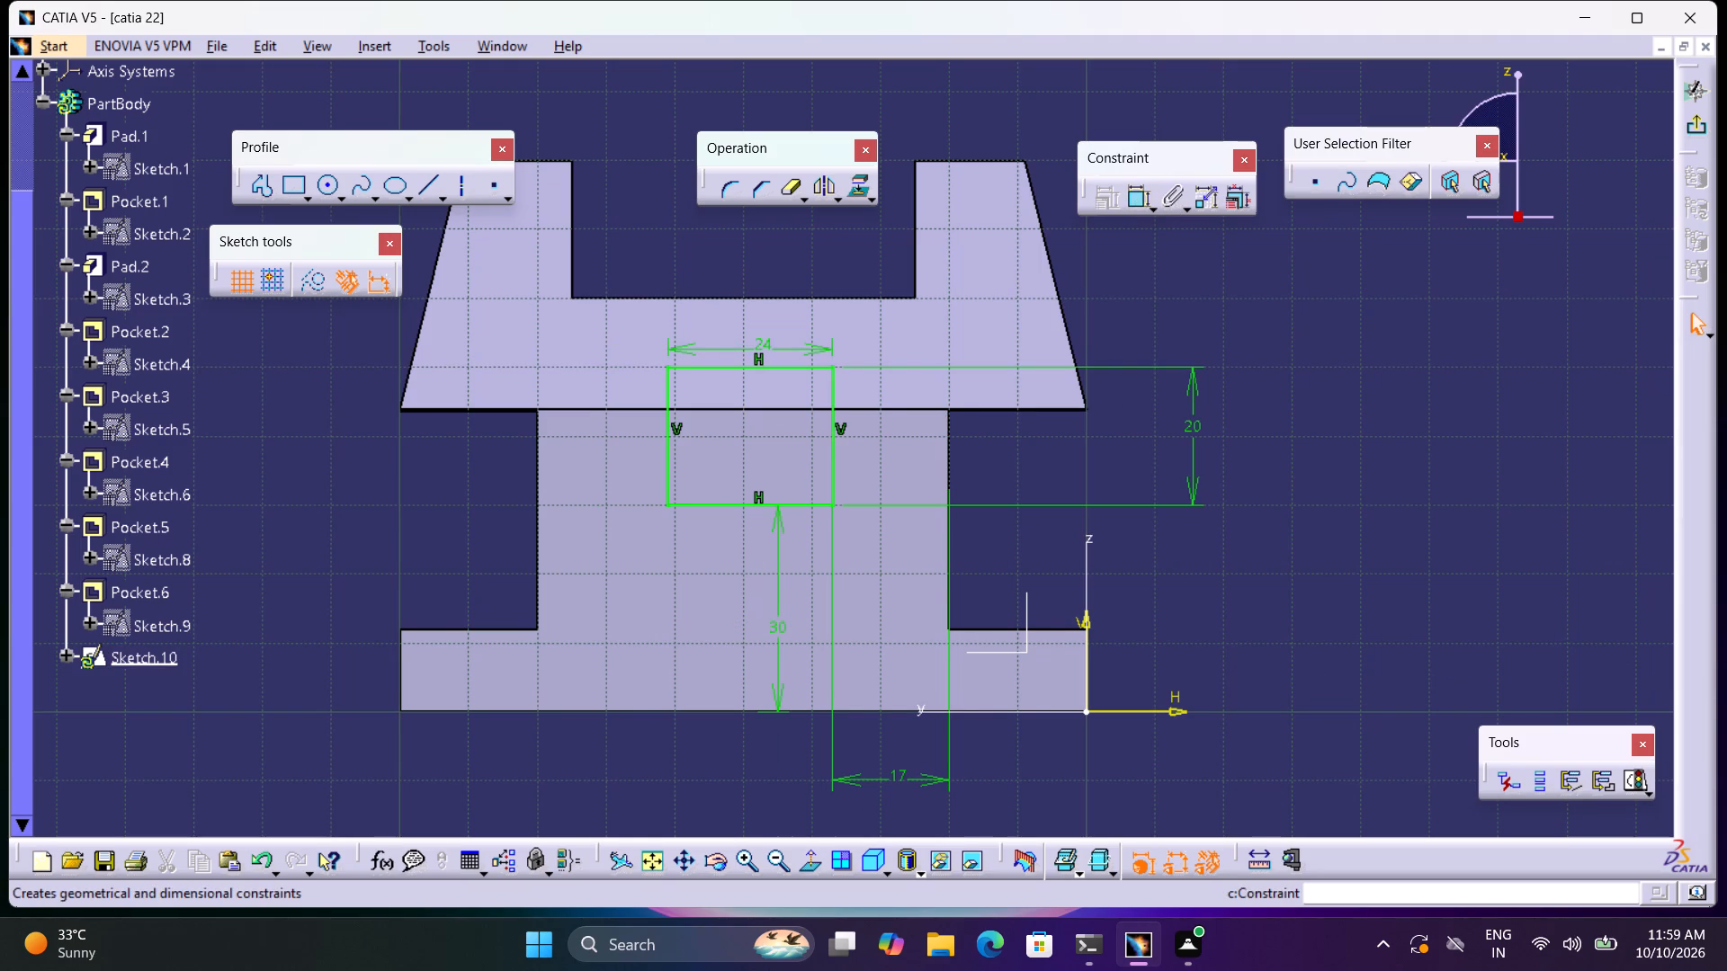
pyautogui.click(950, 738)
pyautogui.press('Delete')
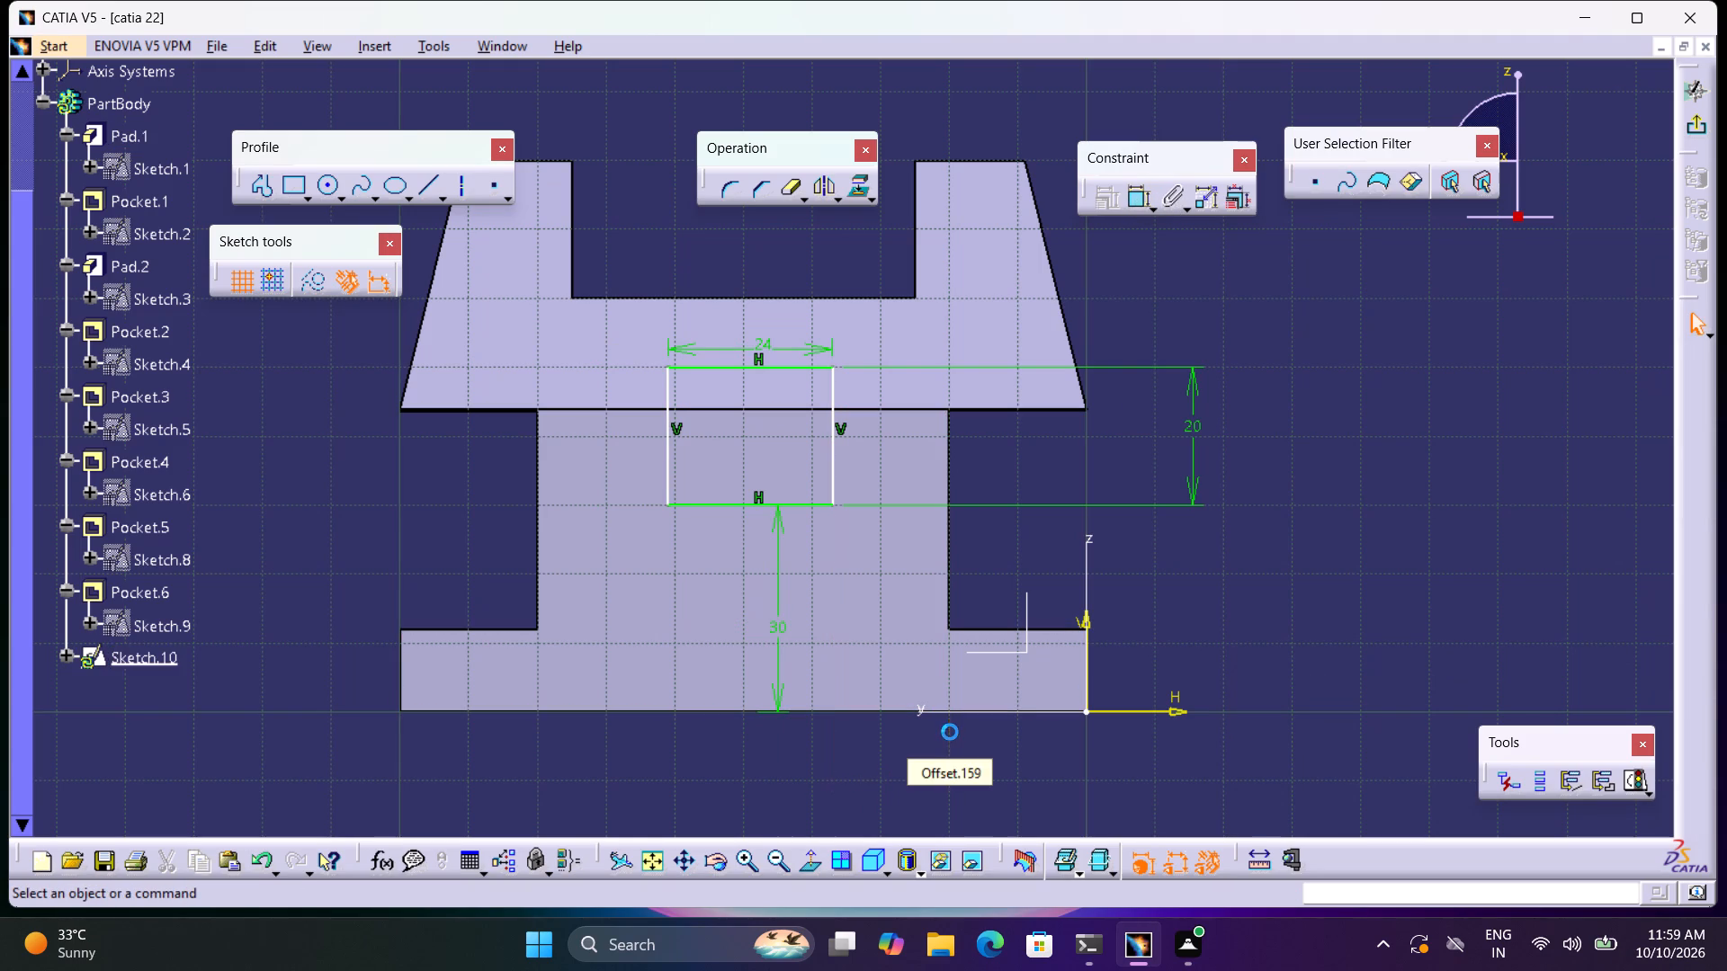
# Sketch a vertical reference line about 15 mm long below the rectangle and constrain it 50 mm from the vertical sketch axis.
pyautogui.click(425, 191)
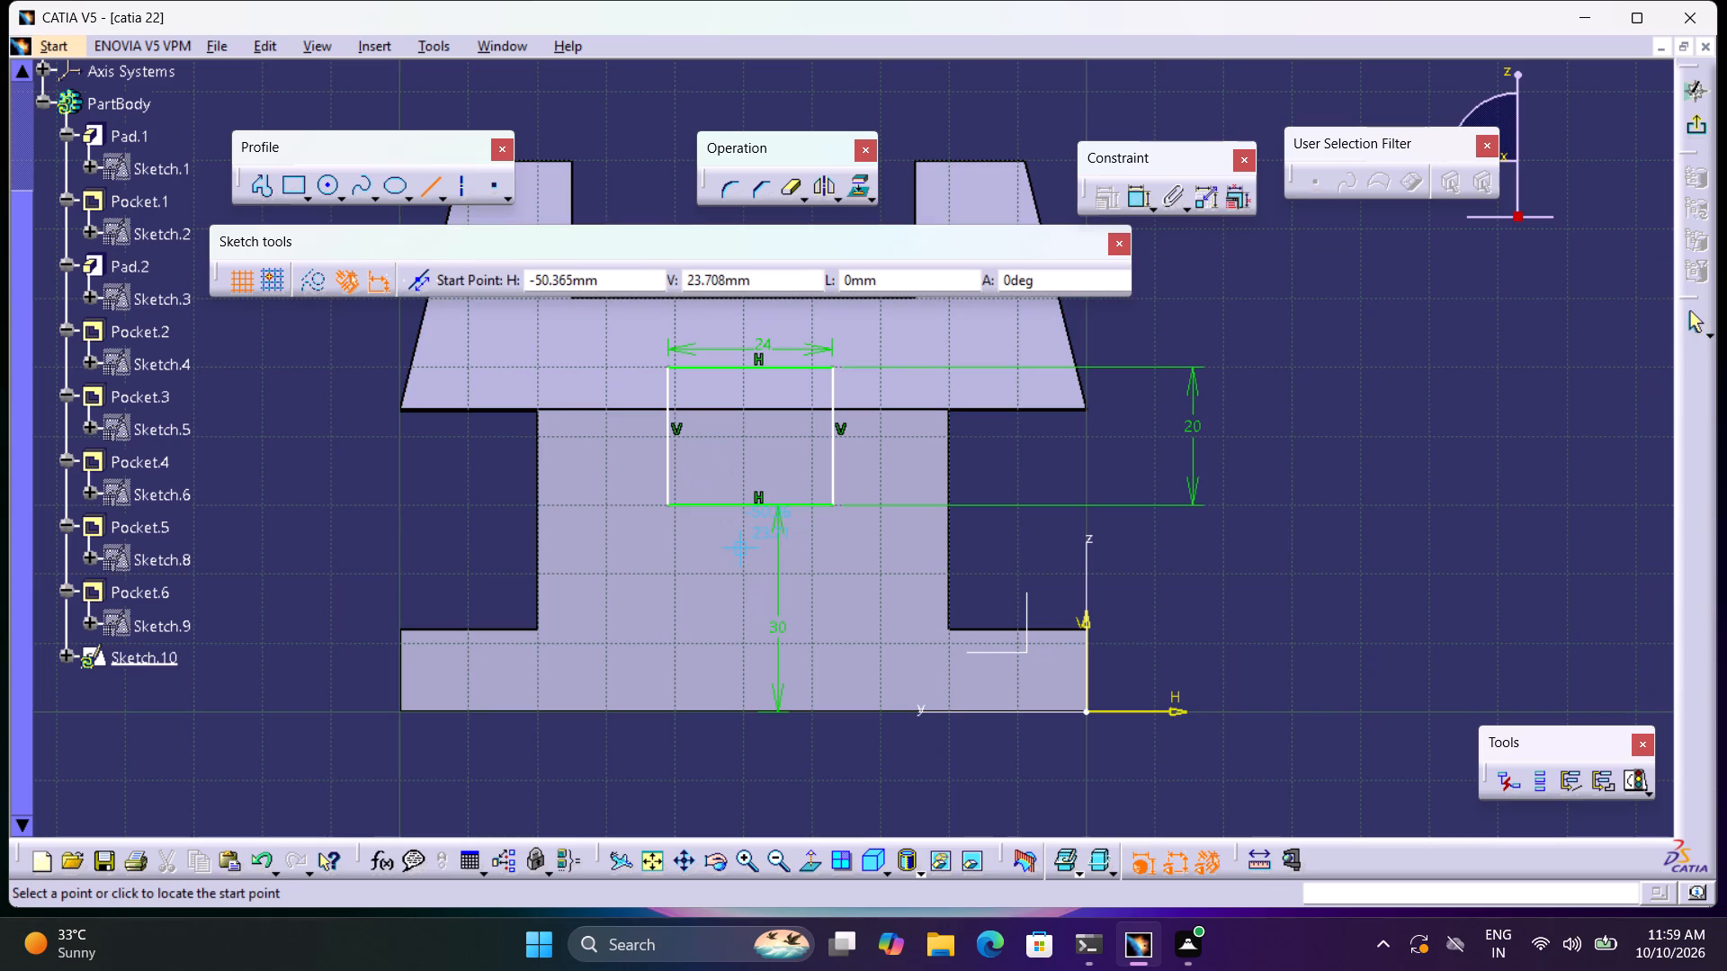
pyautogui.click(745, 548)
pyautogui.click(747, 651)
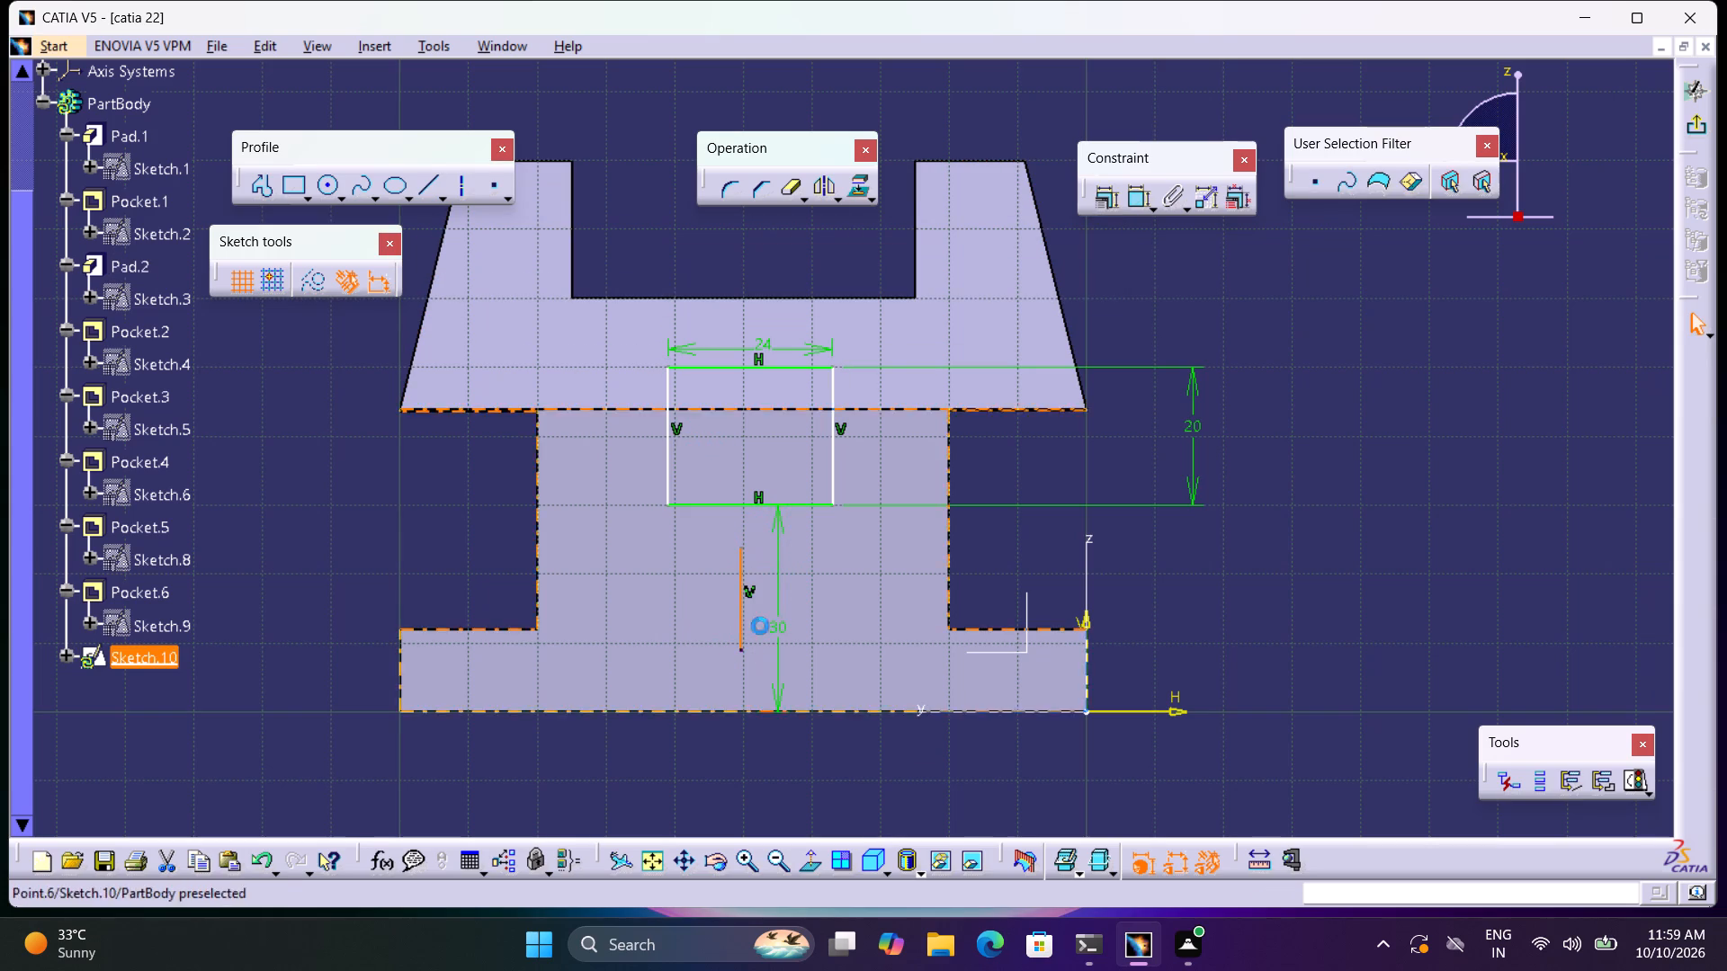
pyautogui.click(1132, 205)
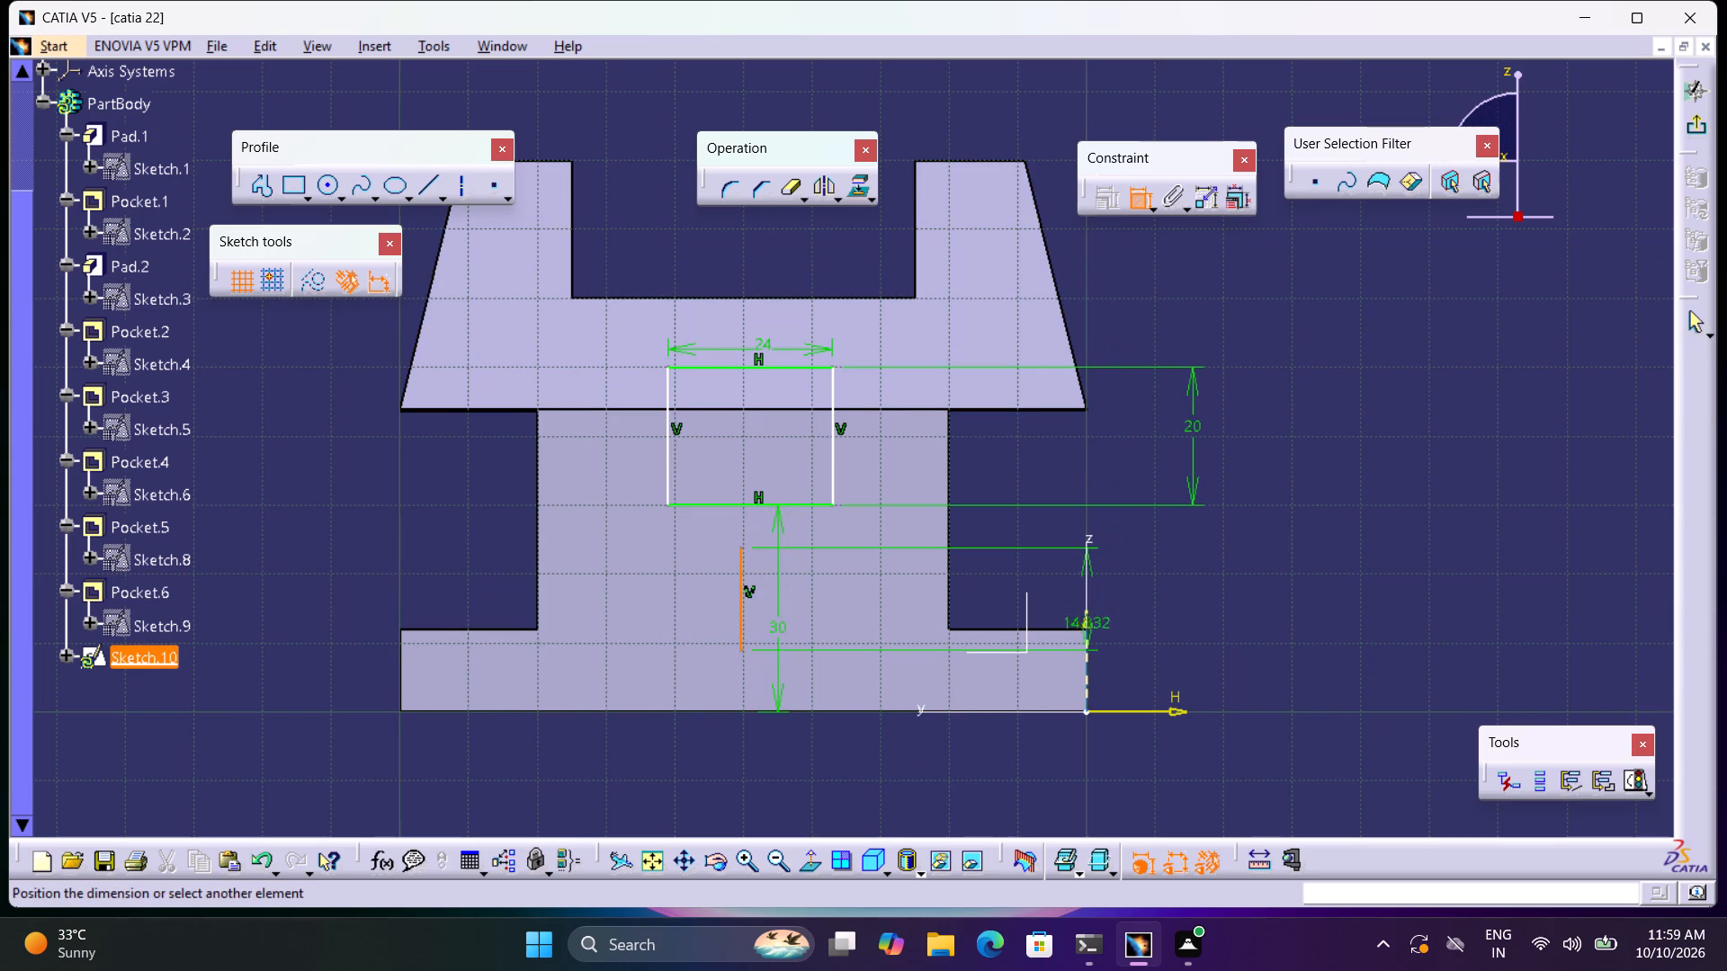
pyautogui.click(1089, 644)
pyautogui.click(903, 776)
pyautogui.doubleClick(908, 773)
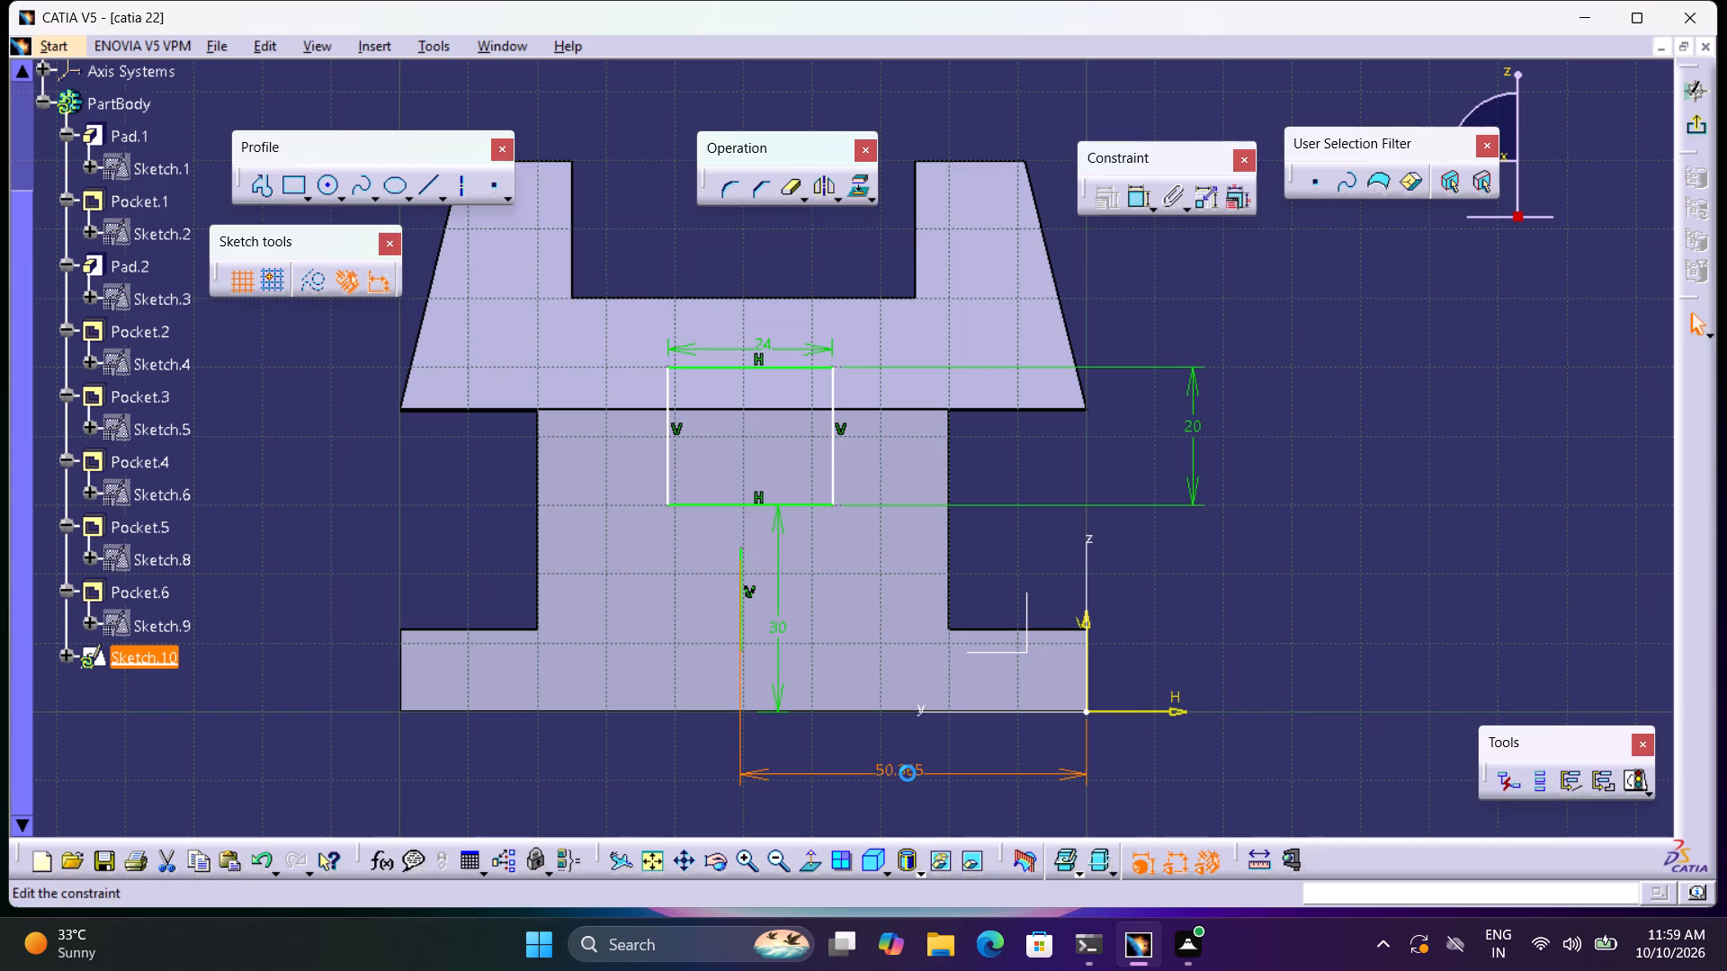
pyautogui.write('50')
pyautogui.press('Return')
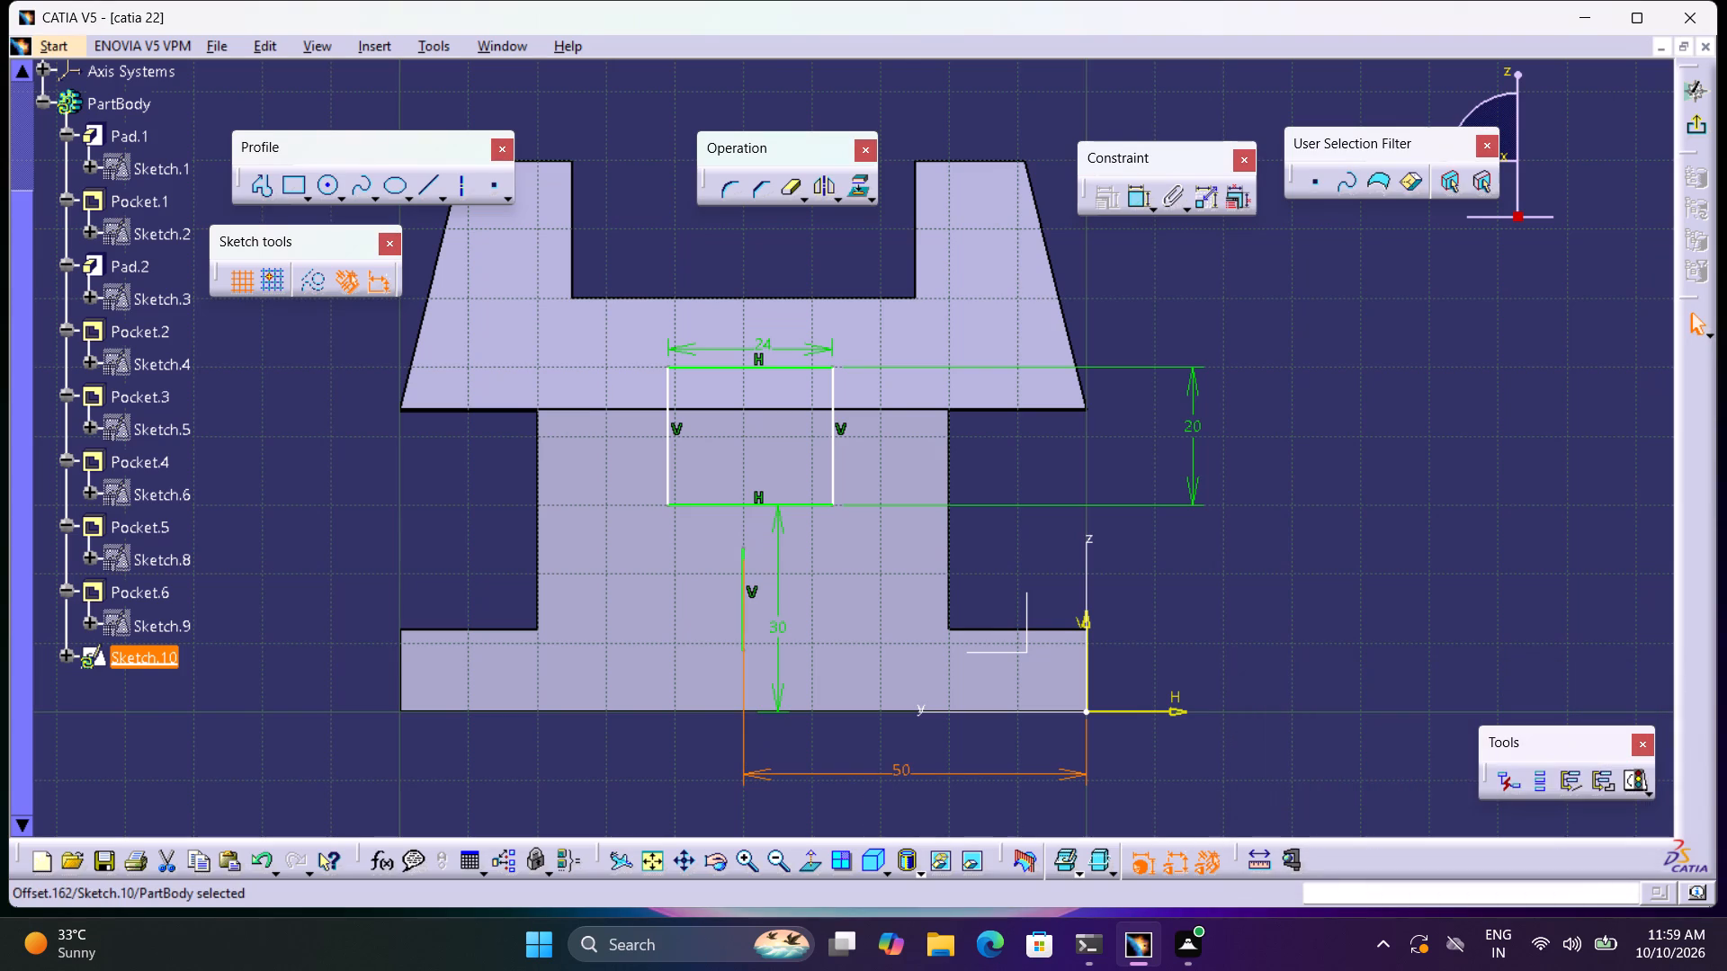
# Dimension the distance between the rectangle's right side and the vertical reference line and set it to 12 mm.
pyautogui.click(1128, 200)
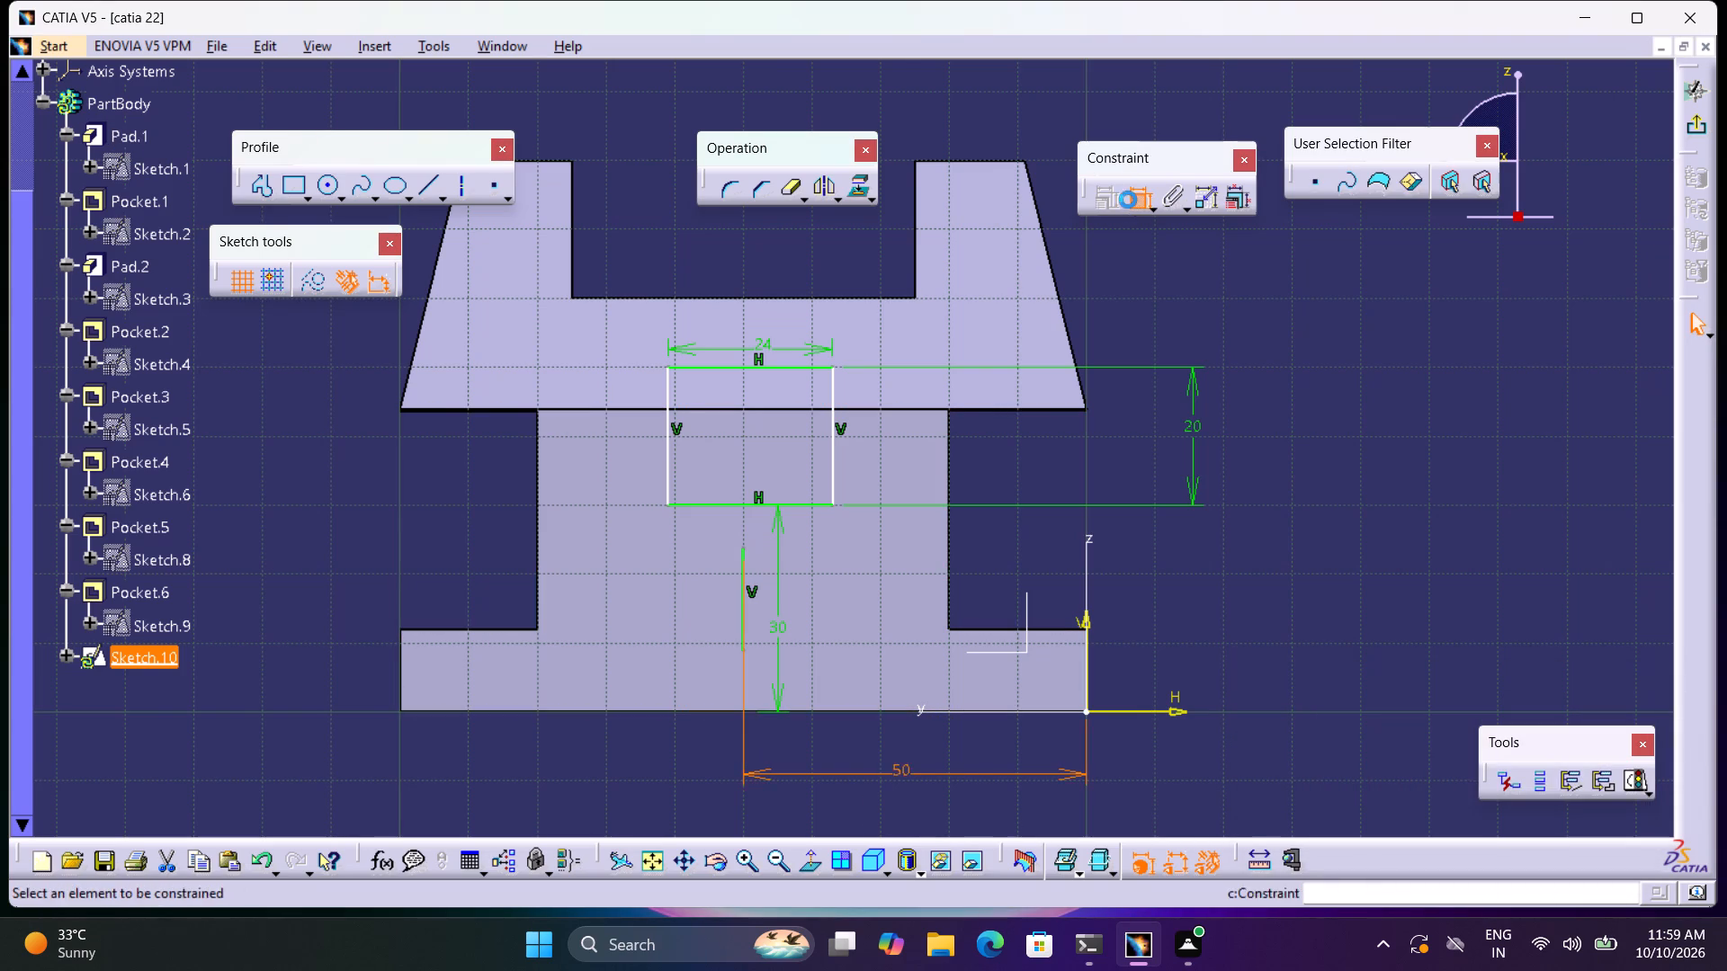
pyautogui.click(832, 480)
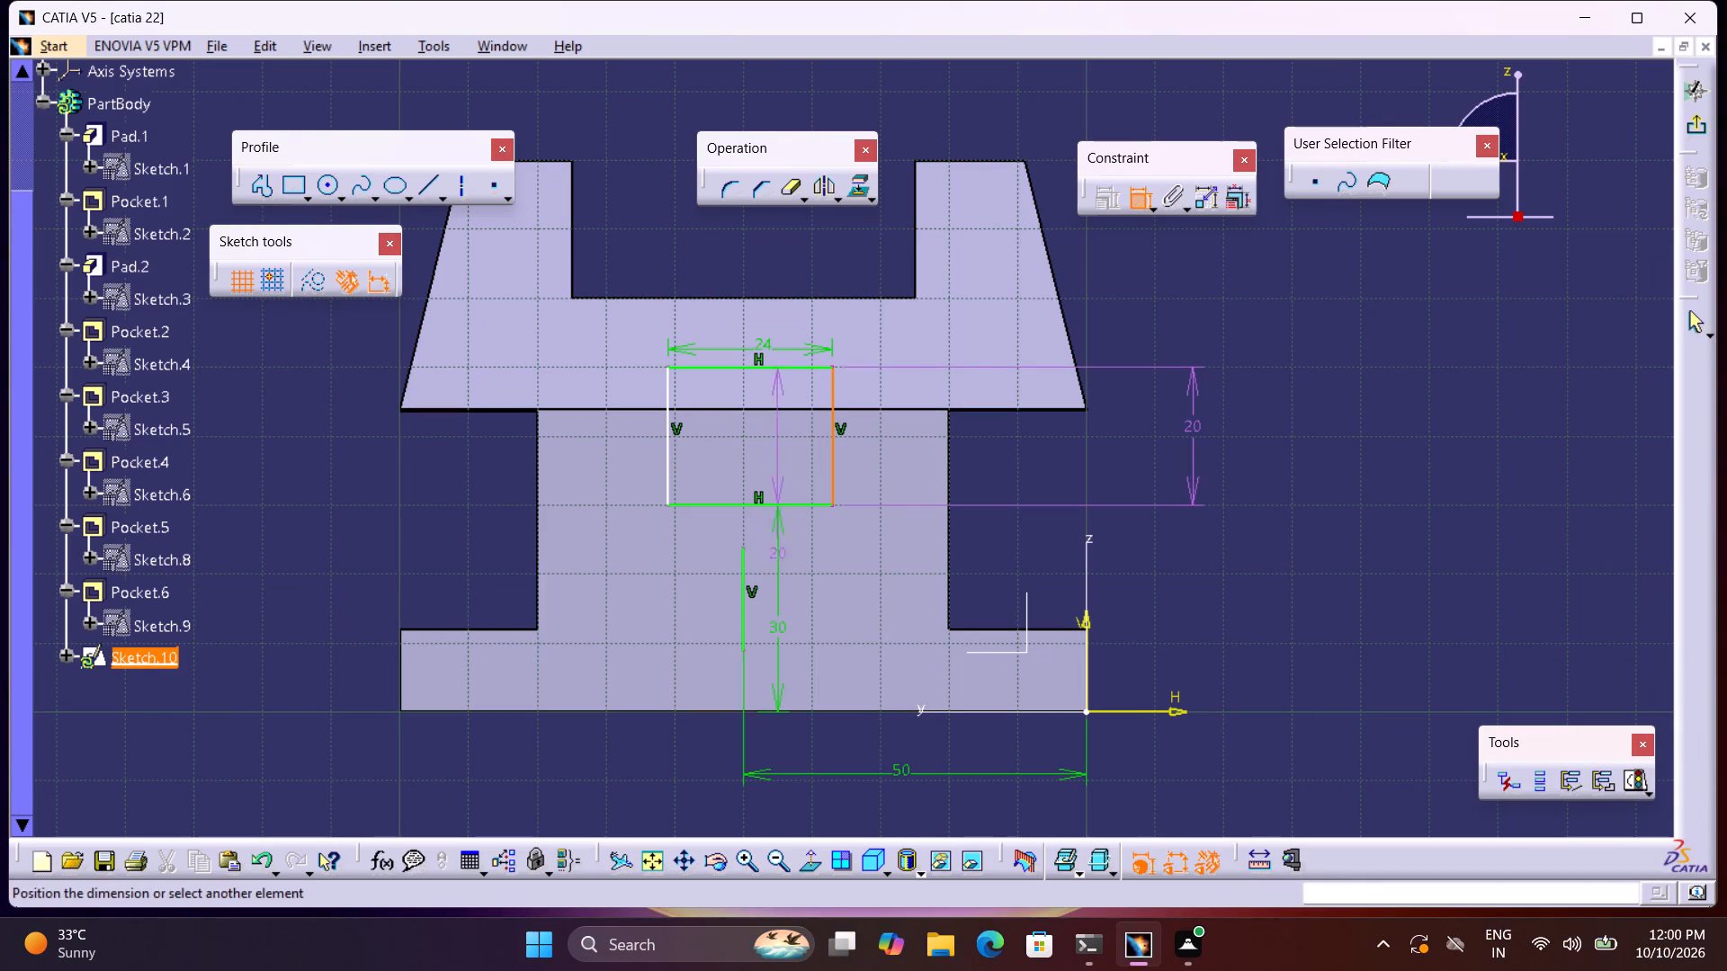
pyautogui.click(746, 578)
pyautogui.click(829, 812)
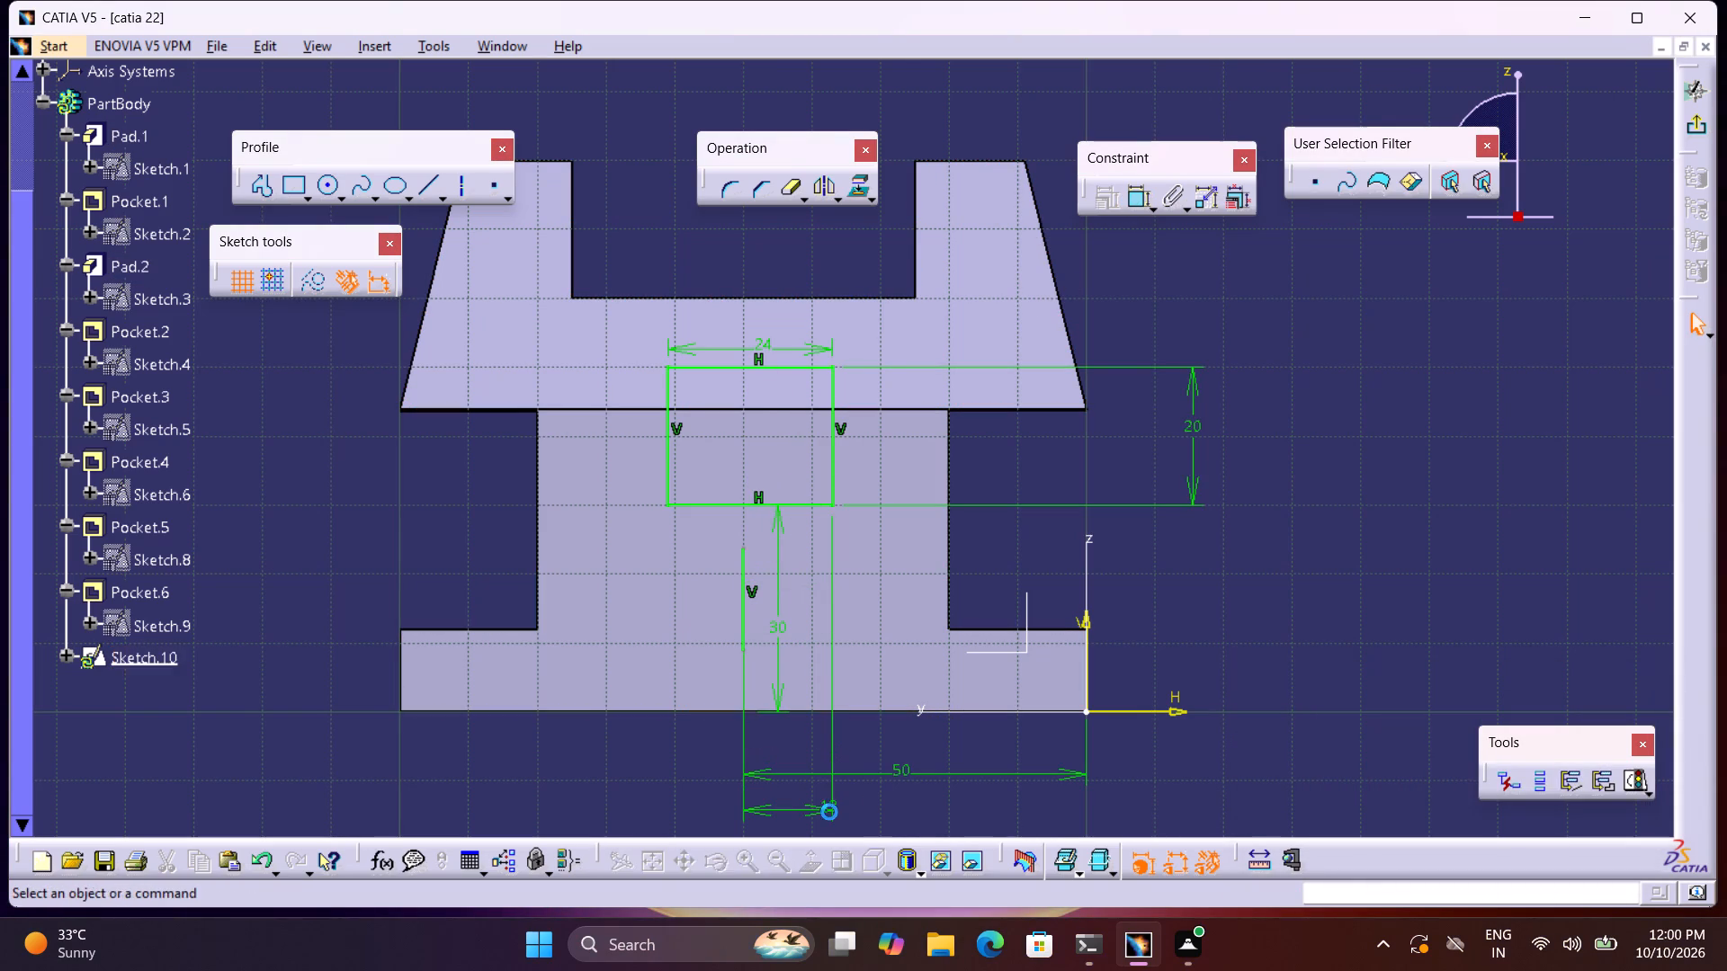
pyautogui.moveTo(837, 789); pyautogui.dragTo(813, 655, button='middle')
pyautogui.doubleClick(803, 677)
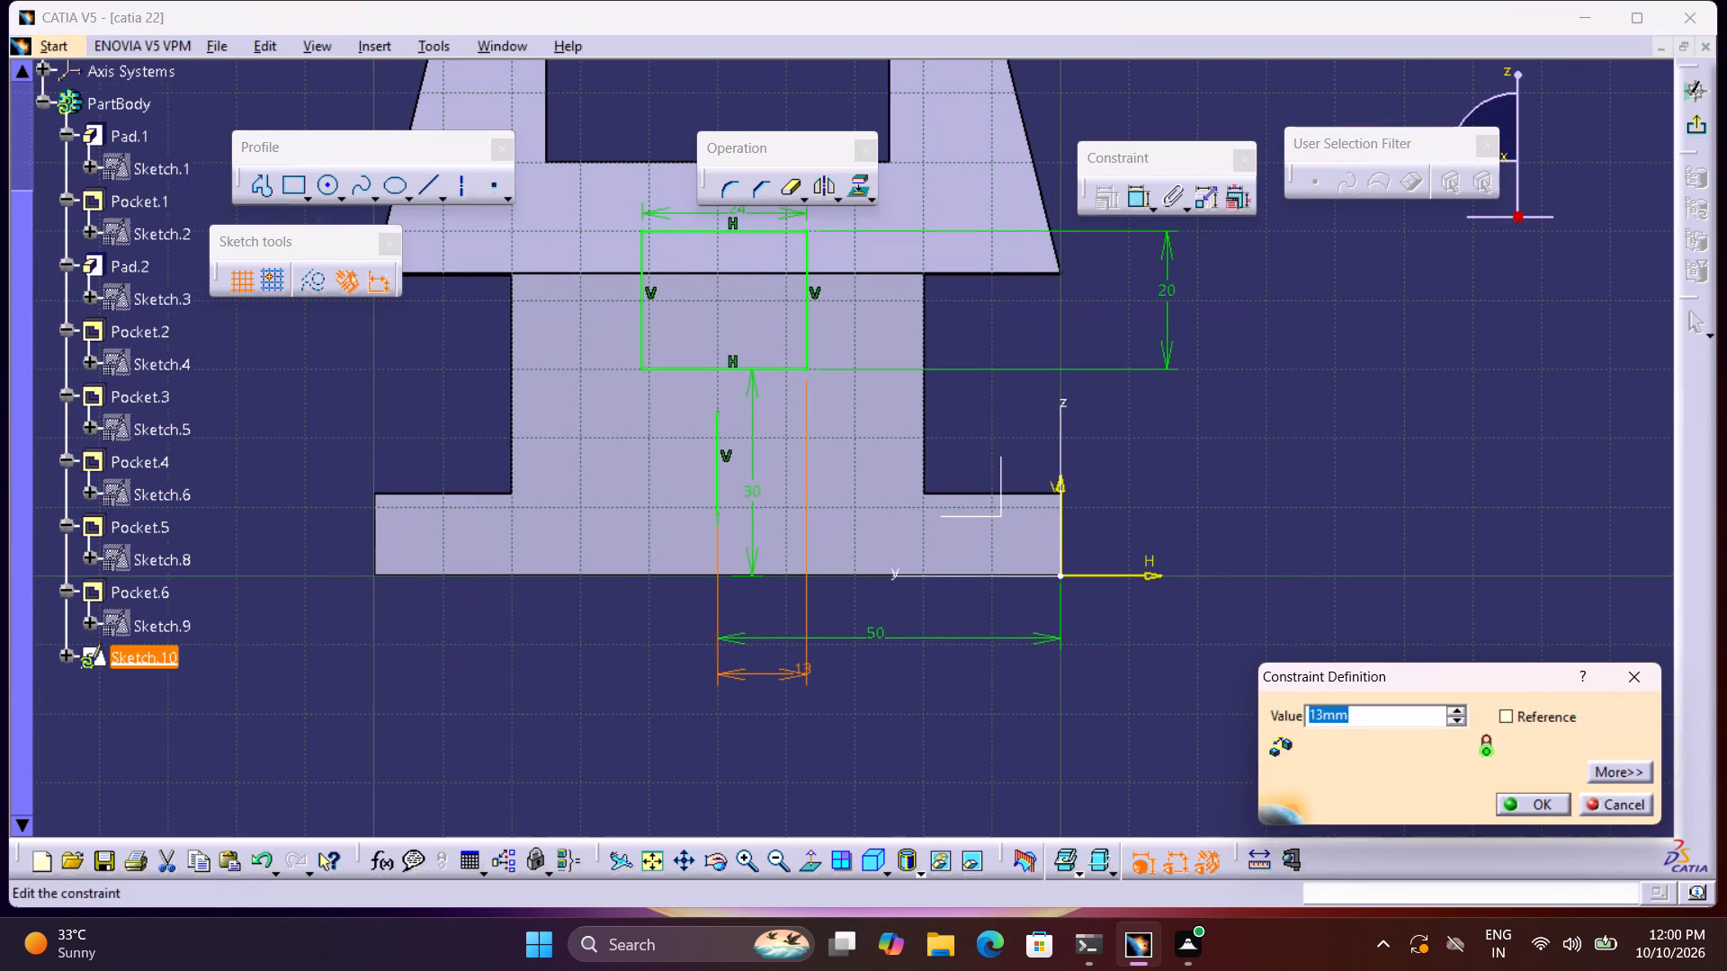
pyautogui.press('1')
pyautogui.press('2')
pyautogui.press('Return')
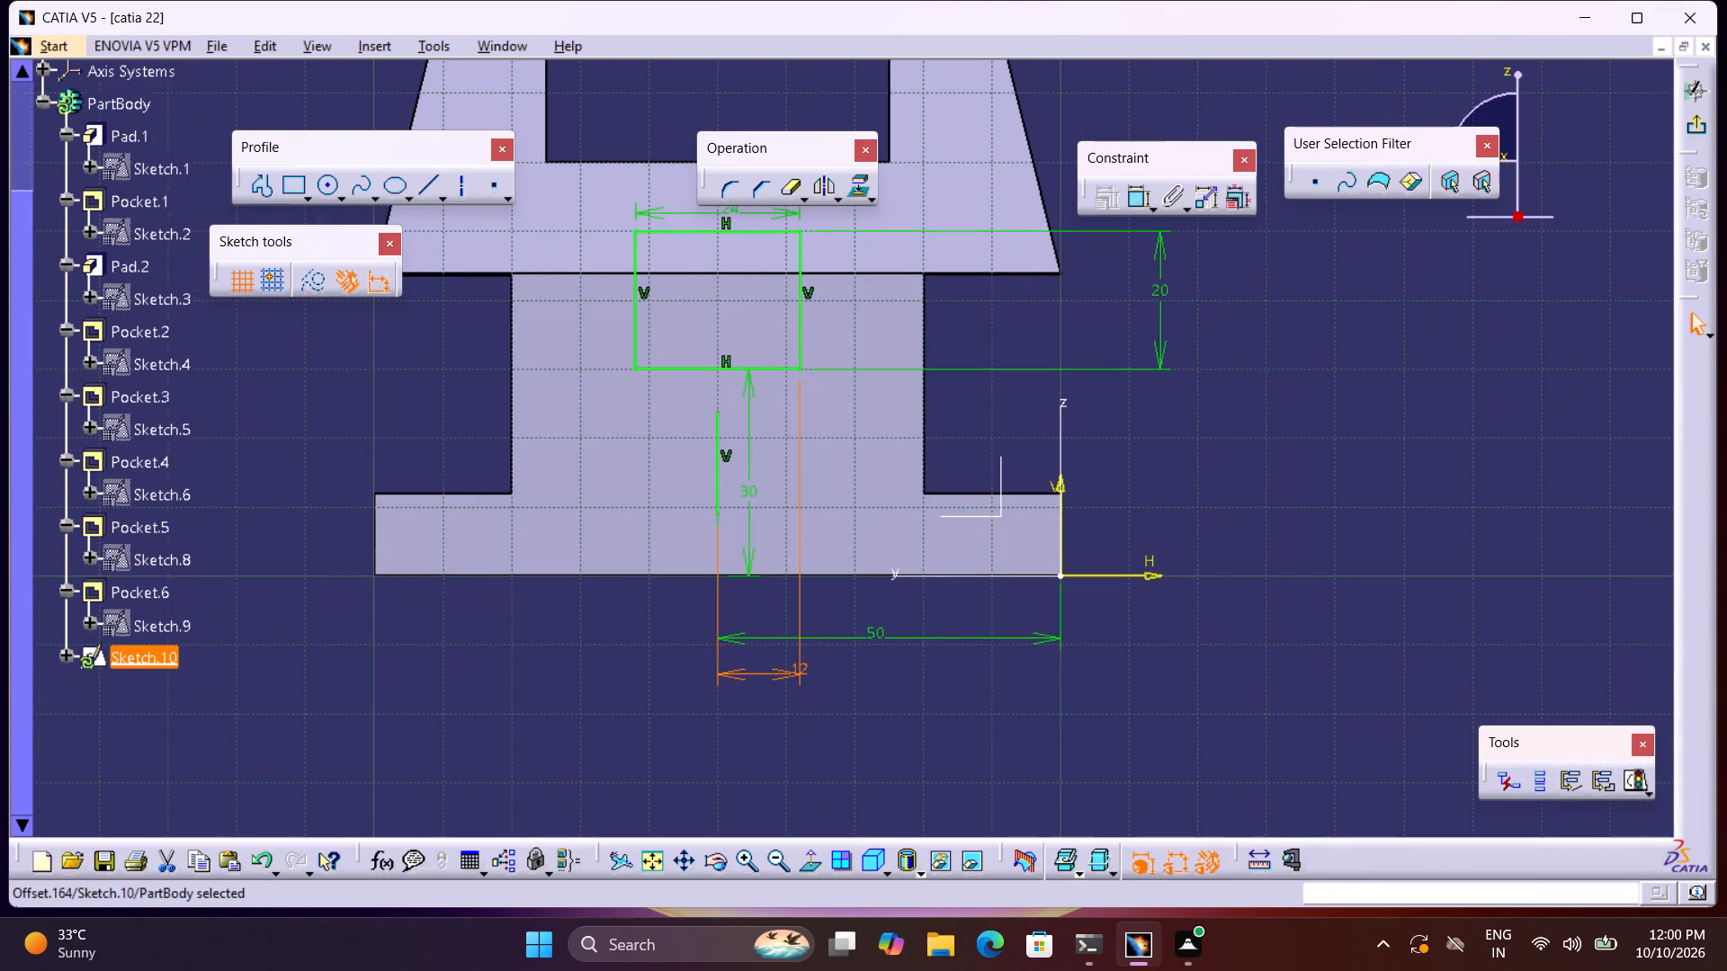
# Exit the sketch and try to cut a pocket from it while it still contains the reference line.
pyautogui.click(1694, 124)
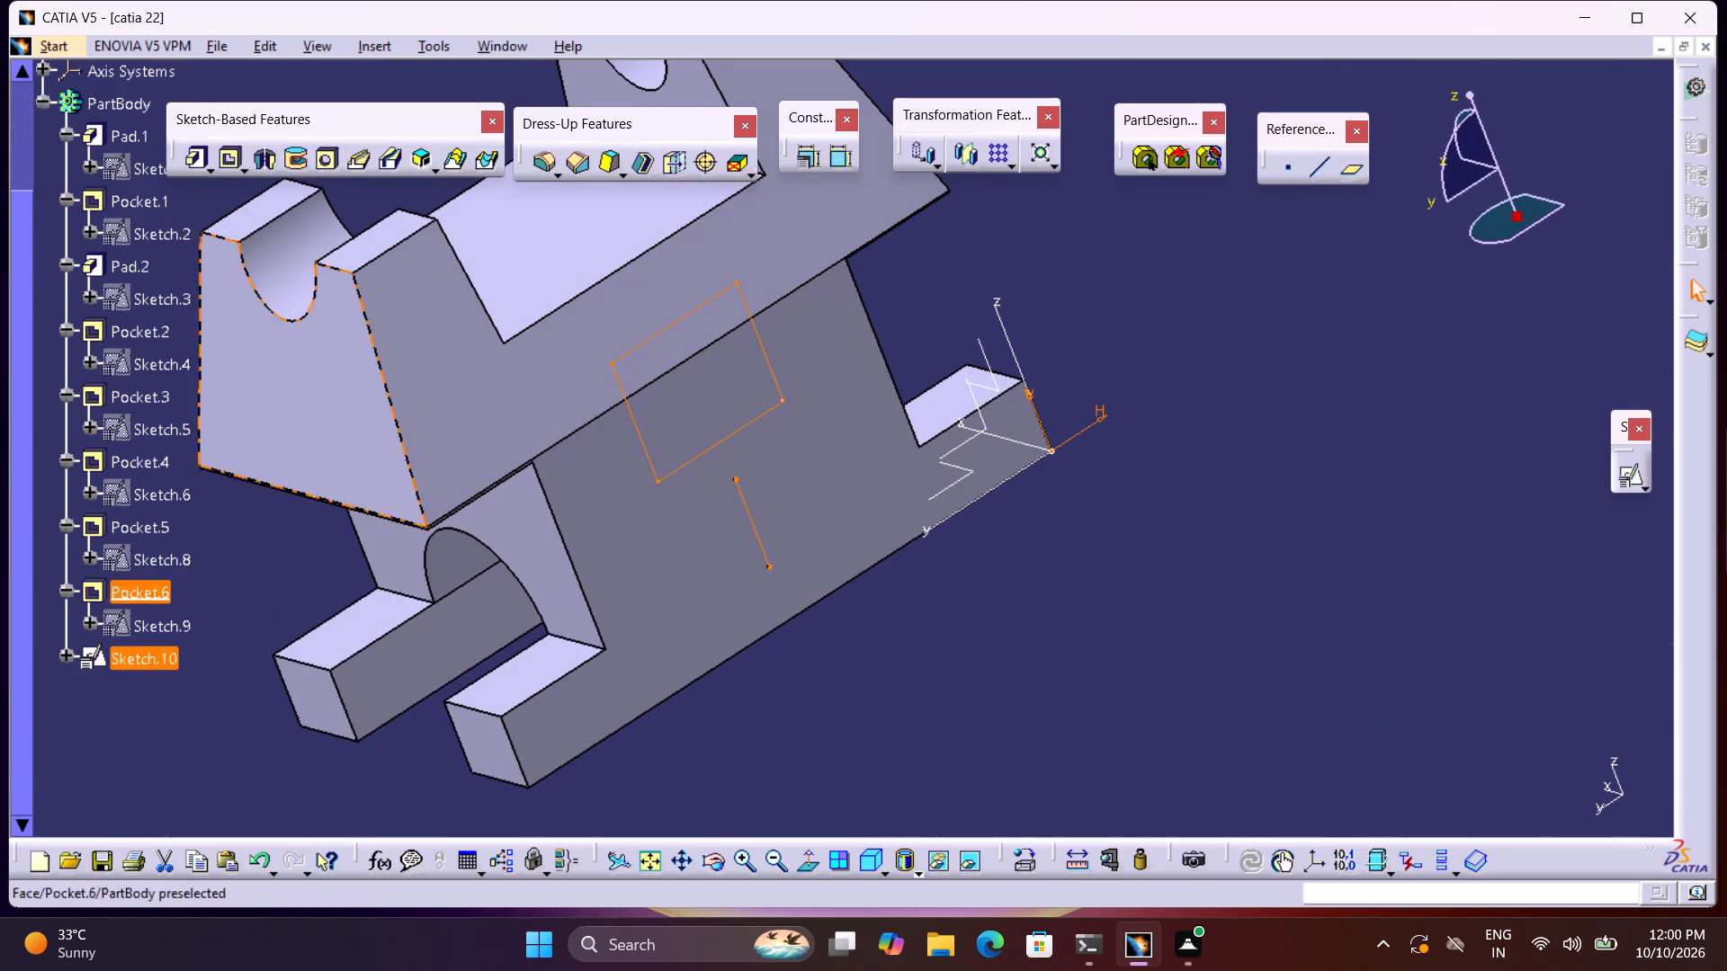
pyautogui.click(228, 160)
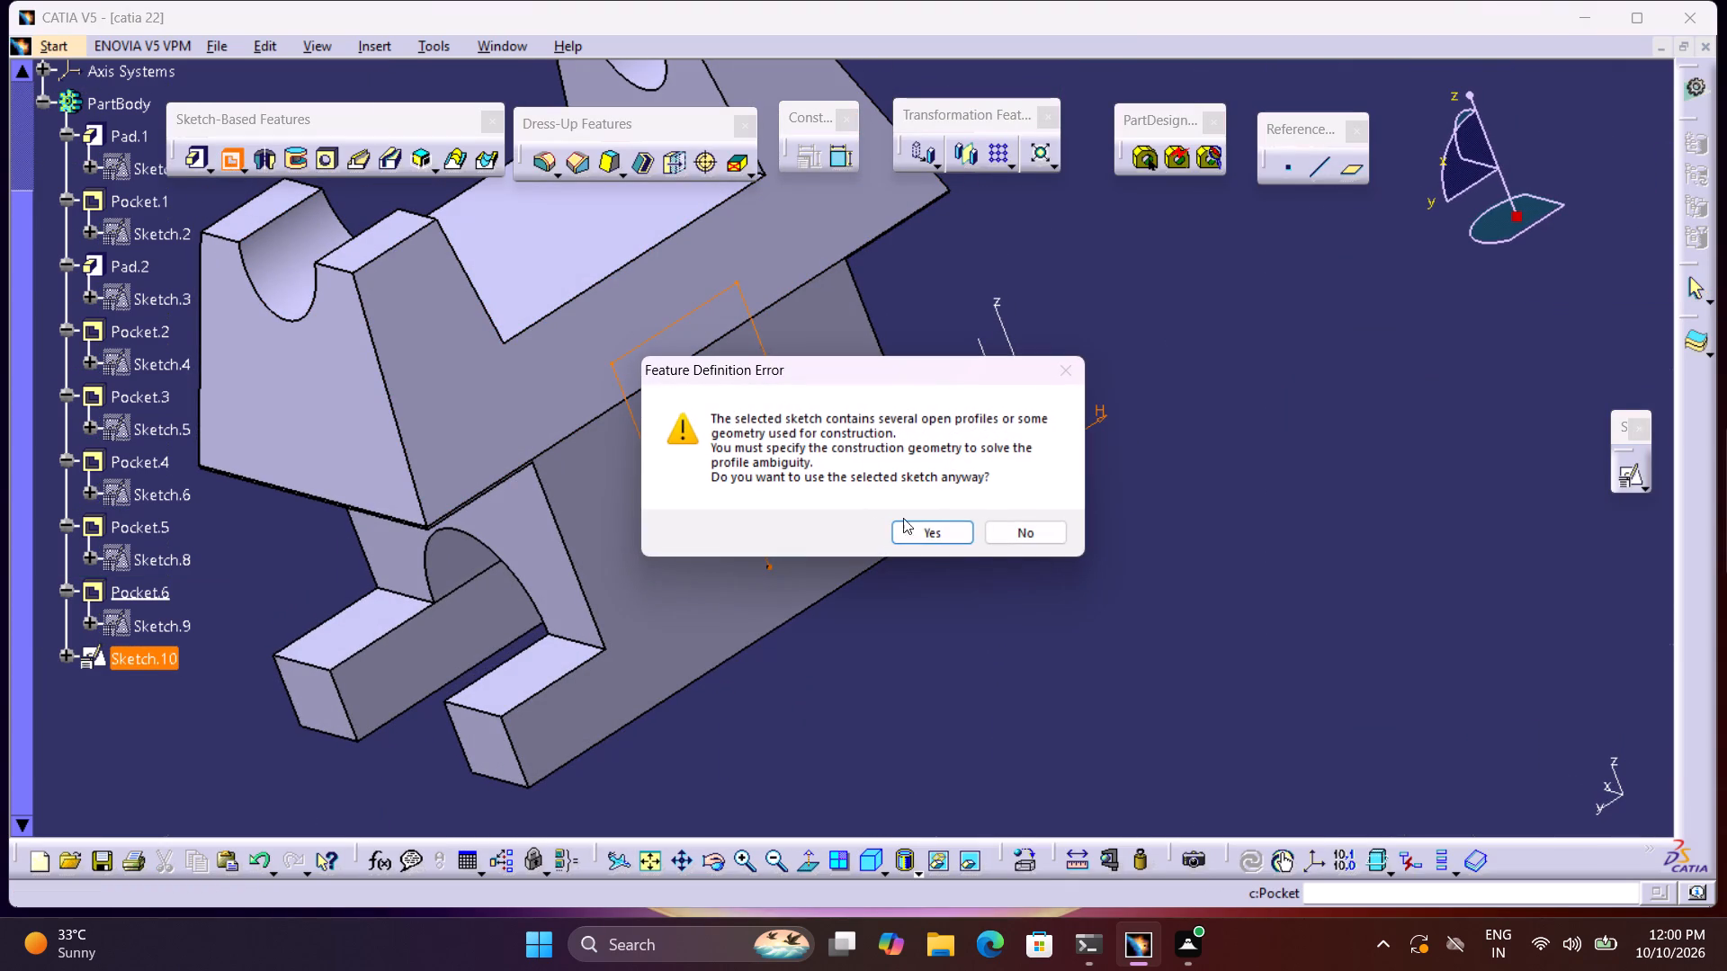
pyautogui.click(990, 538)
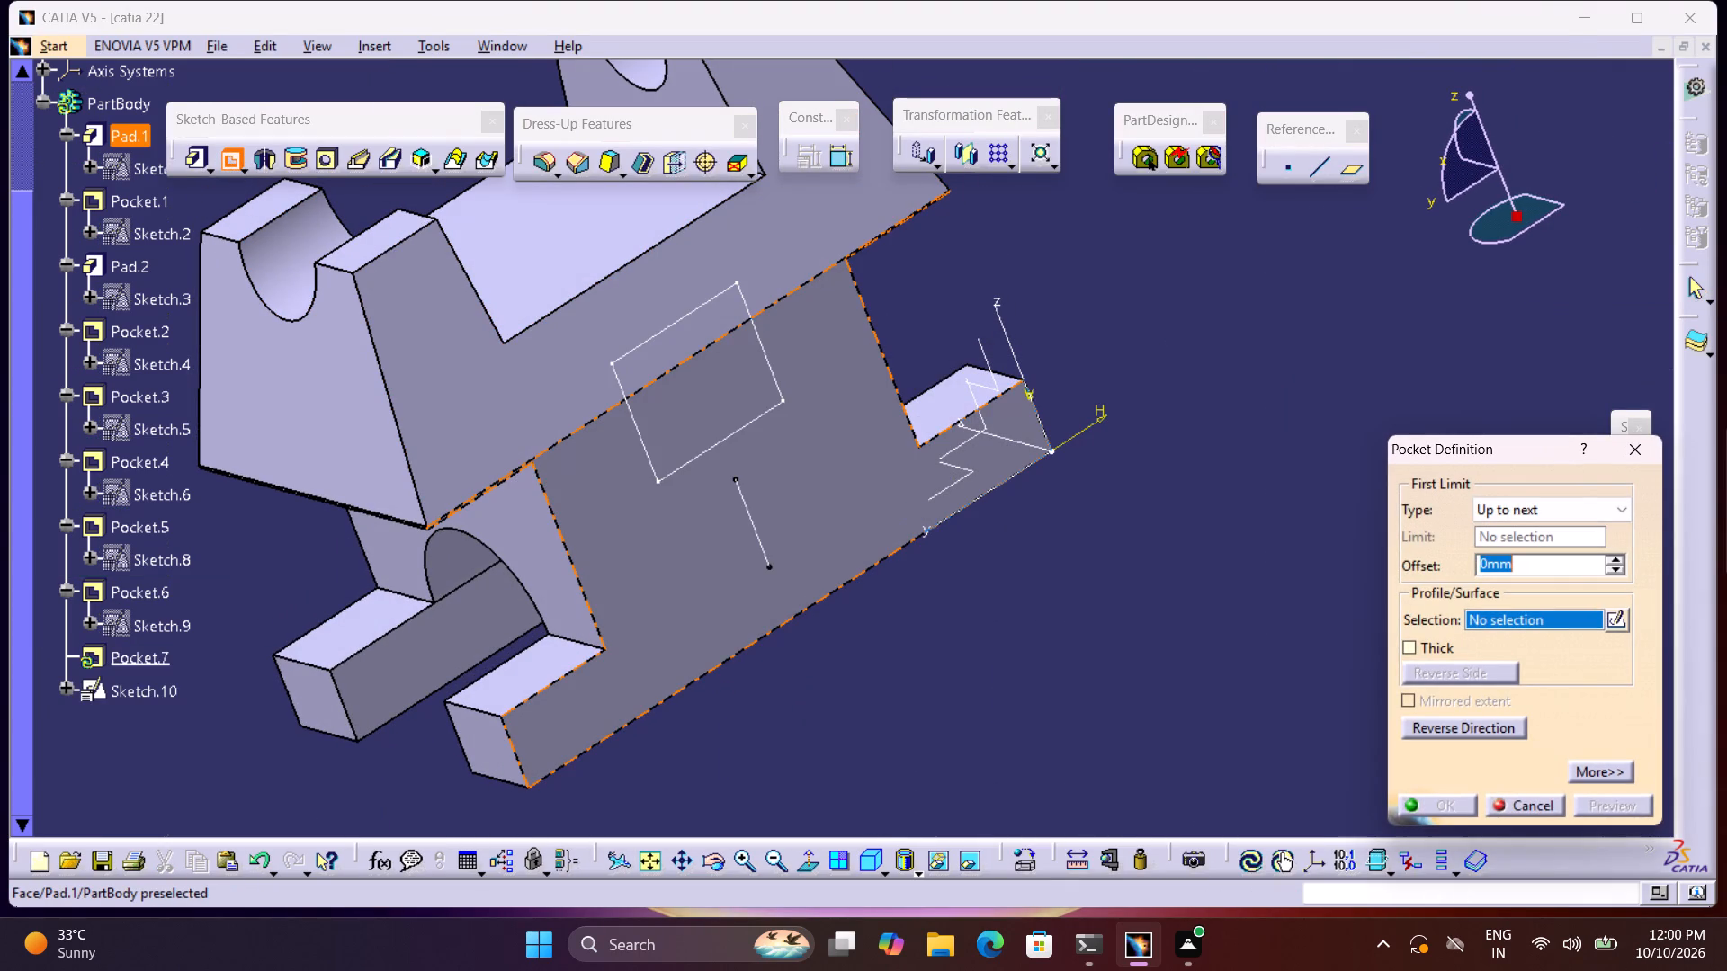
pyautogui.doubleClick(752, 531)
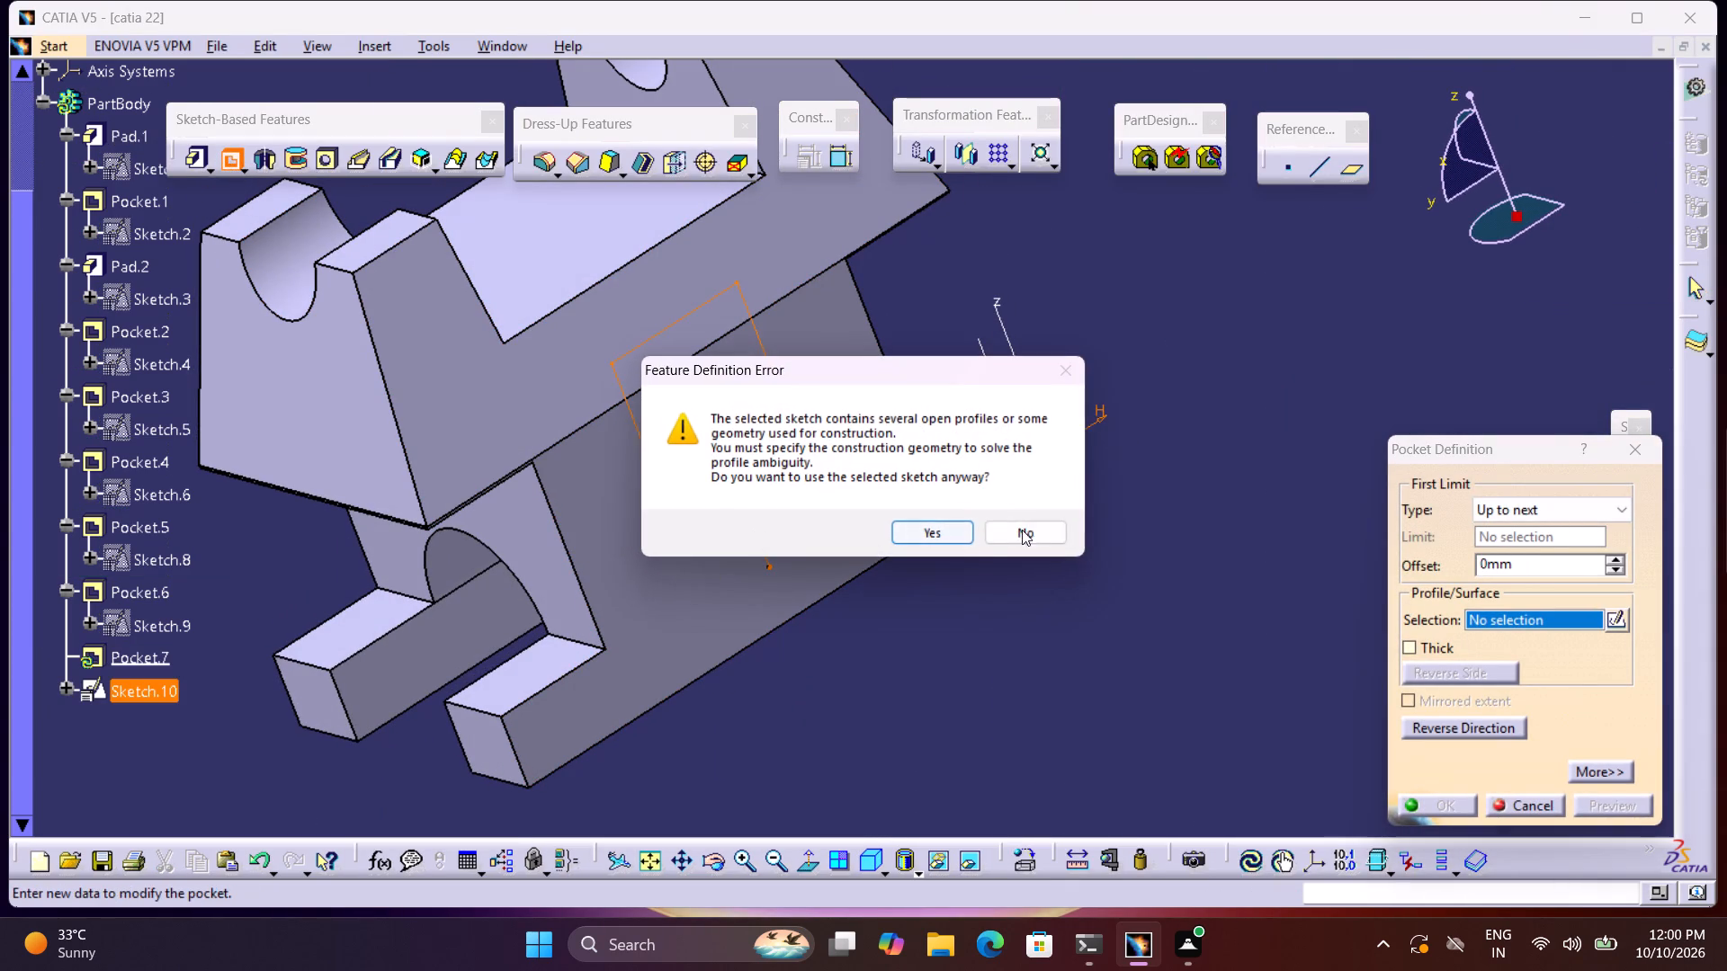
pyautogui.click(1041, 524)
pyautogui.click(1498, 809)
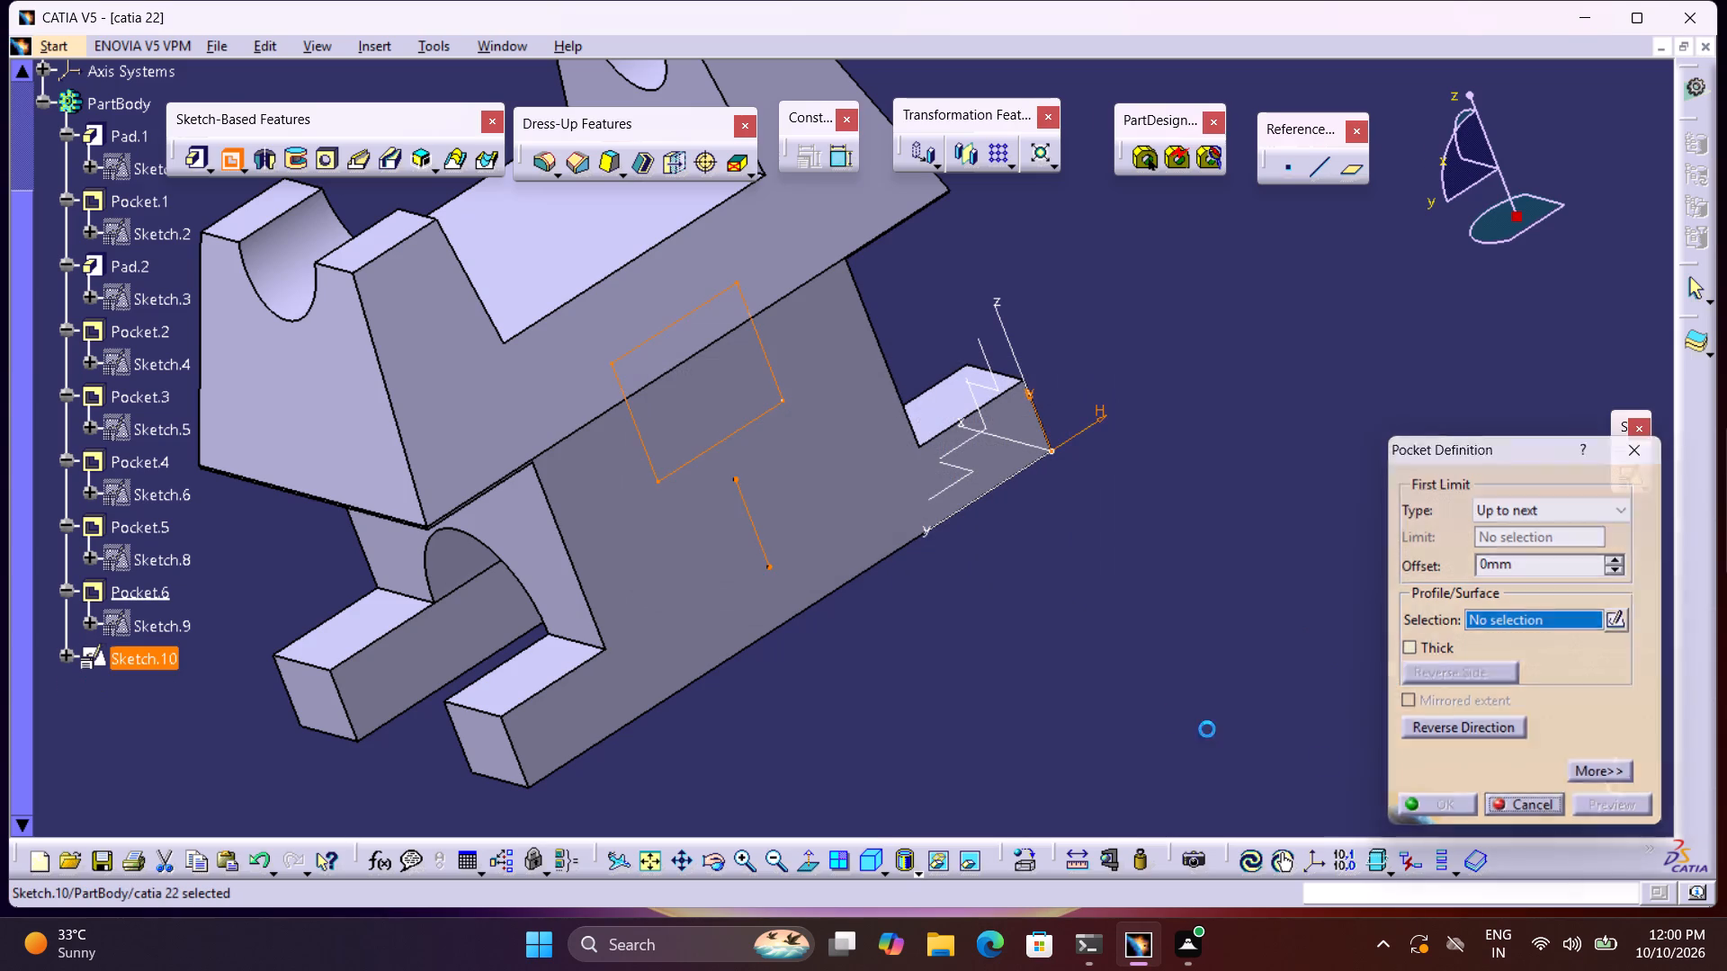
# Reopen the rectangle's sketch, delete the vertical reference line below the rectangle and exit the sketch.
pyautogui.doubleClick(764, 543)
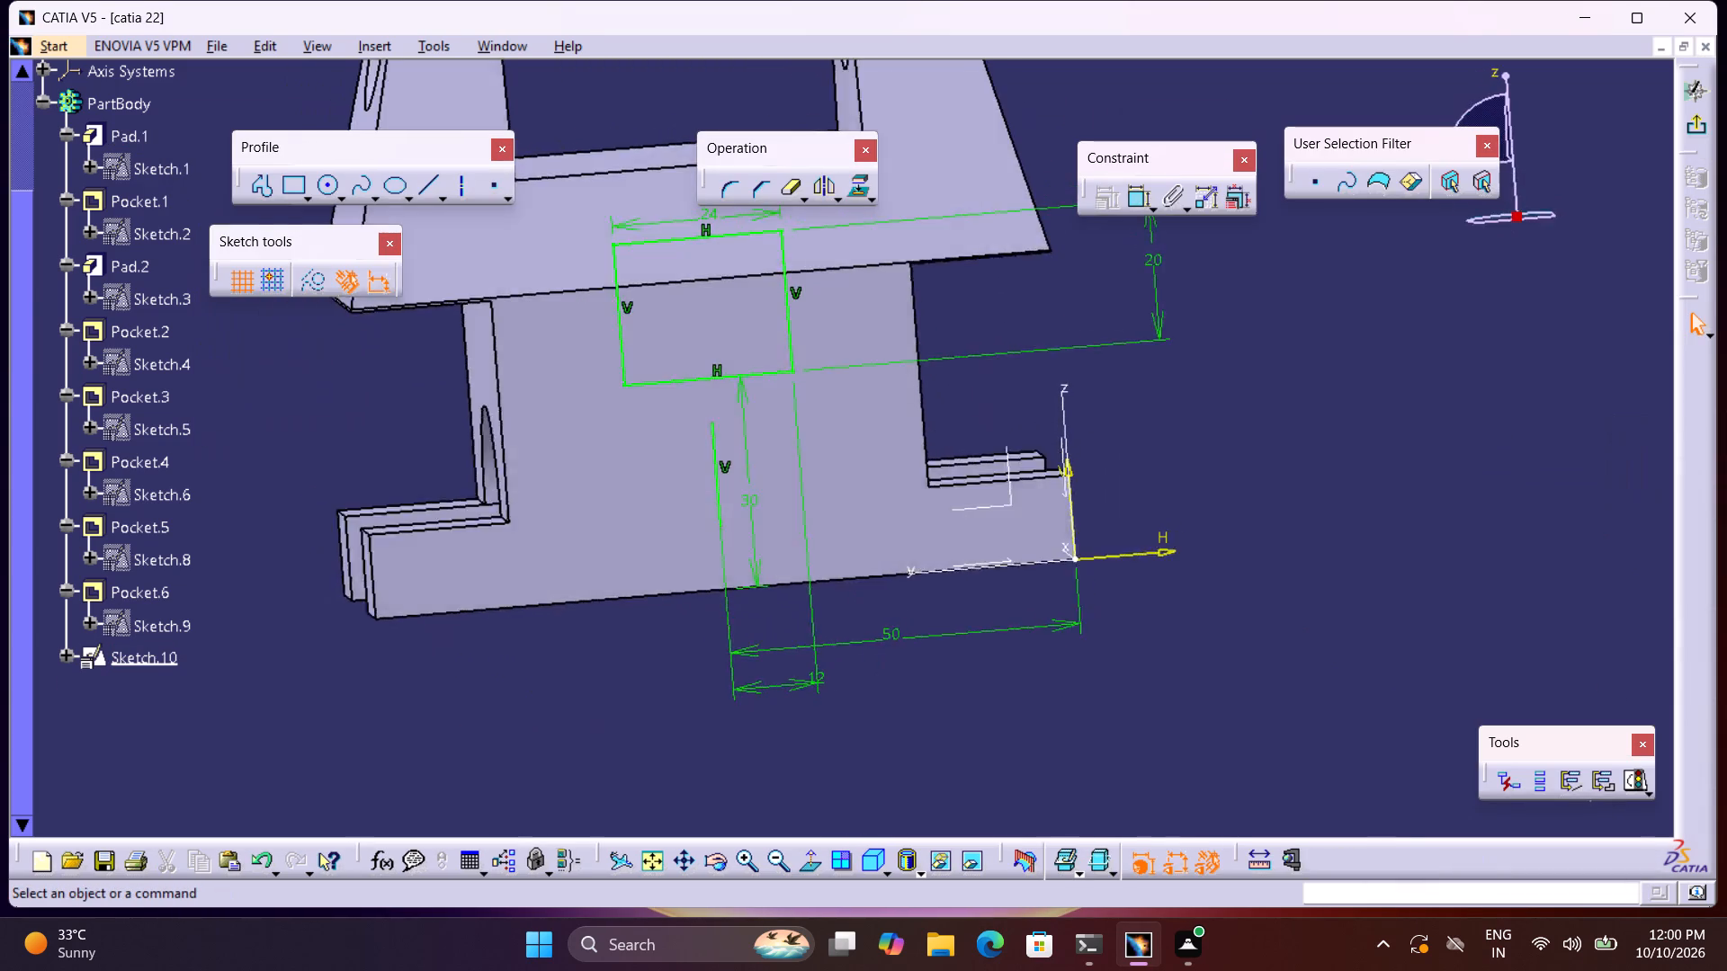
pyautogui.click(711, 477)
pyautogui.click(718, 482)
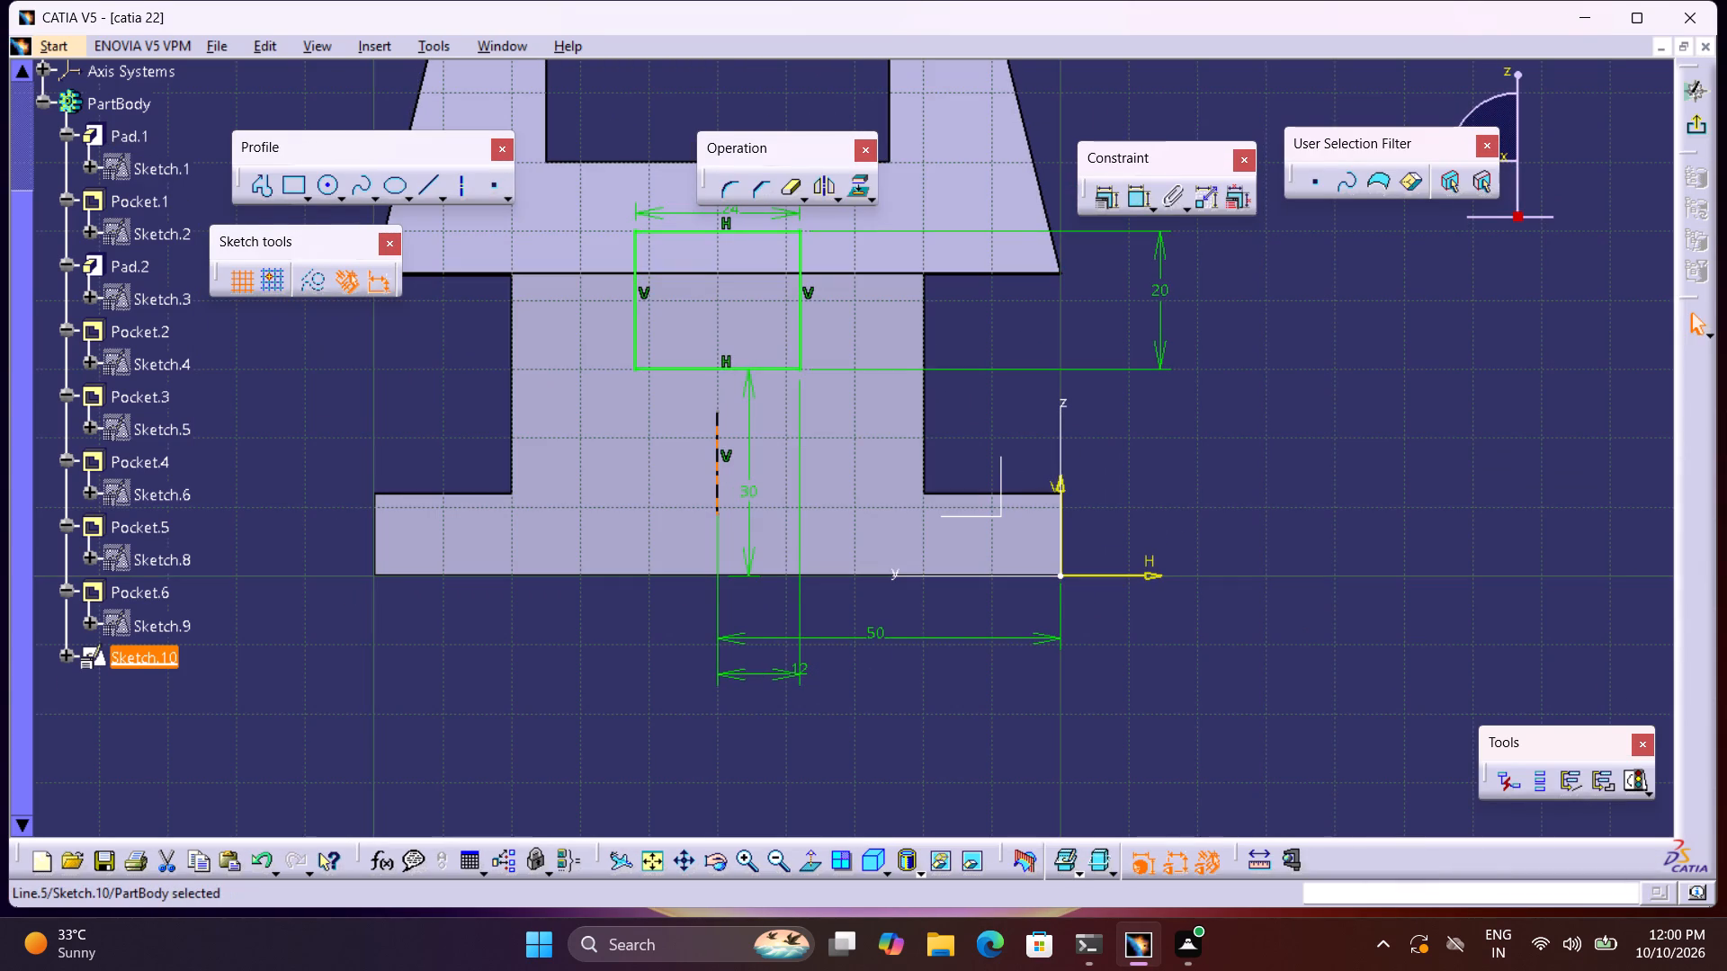
pyautogui.press('Delete')
pyautogui.click(1688, 128)
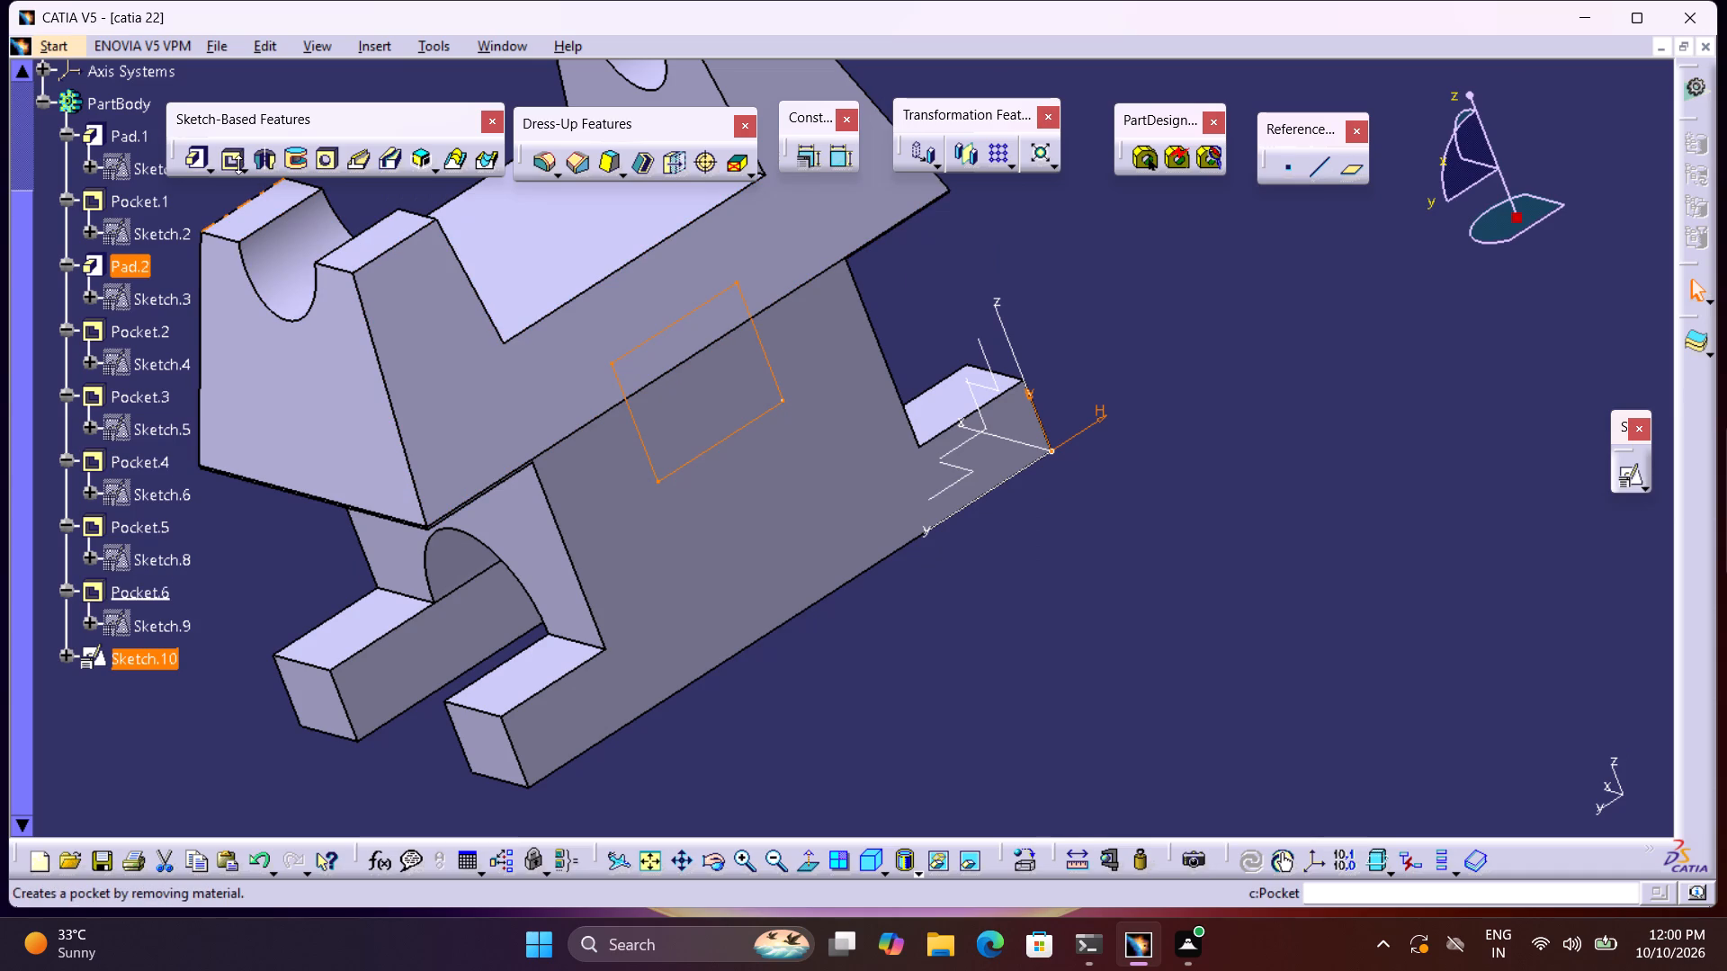
# Cut a pocket from the rectangle sketch using the Up to next limit with a 0 mm offset.
pyautogui.click(233, 159)
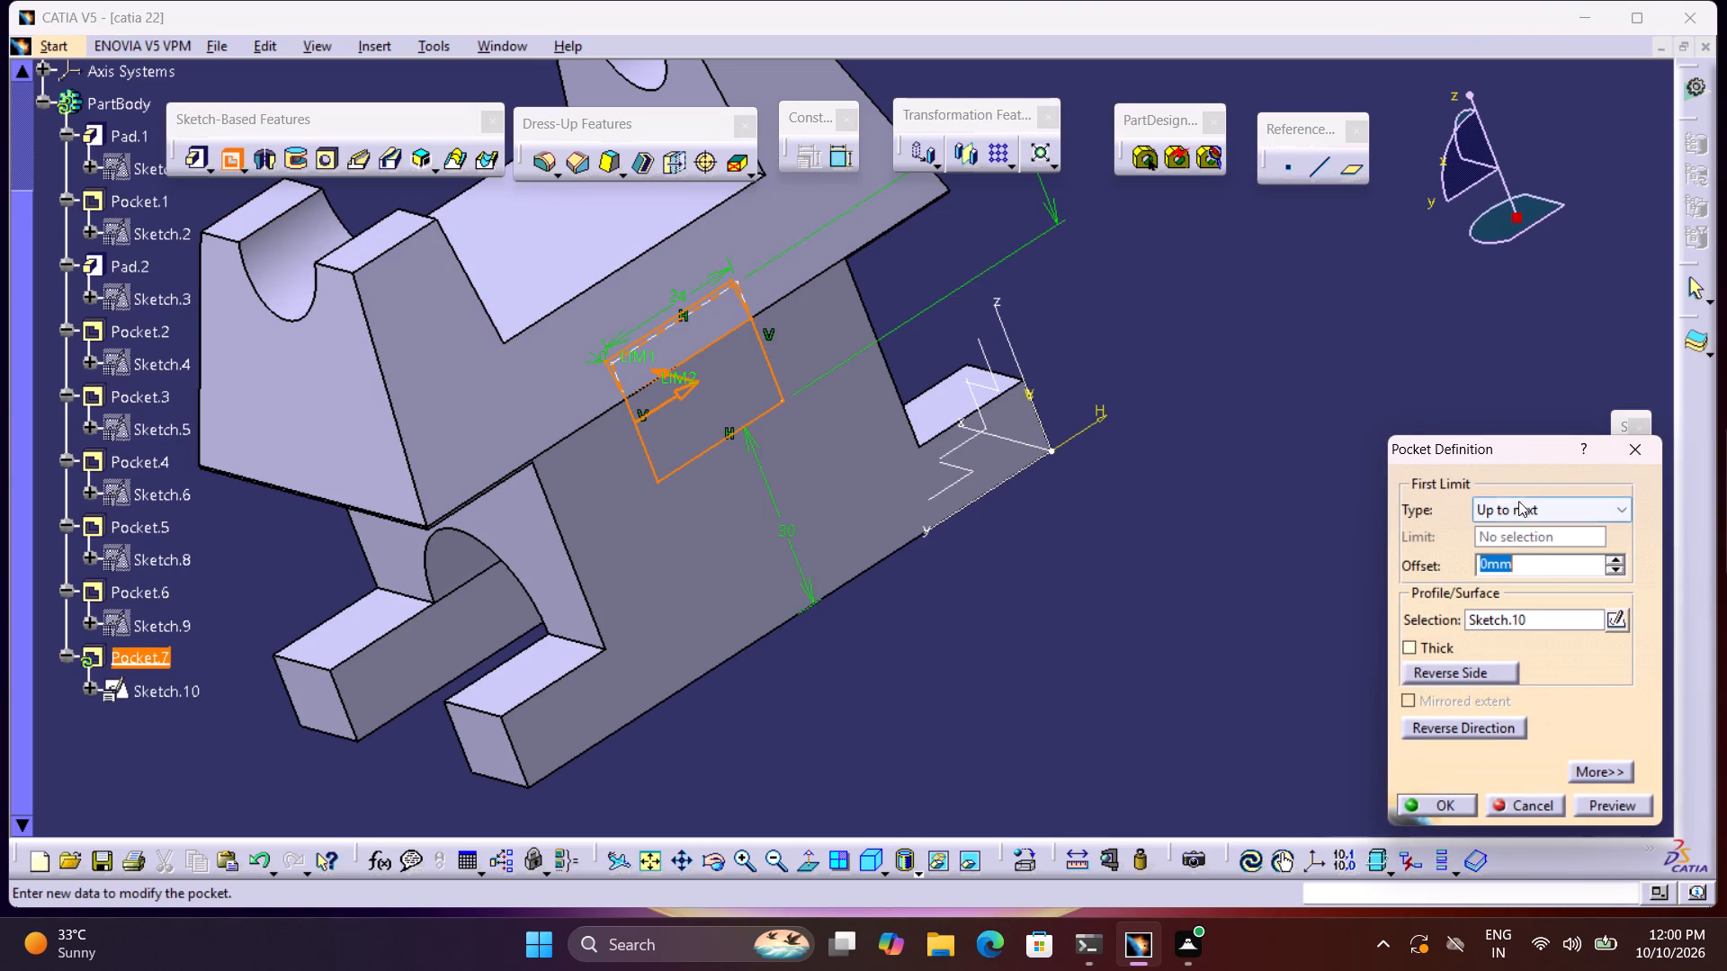
pyautogui.click(1445, 803)
pyautogui.click(1268, 738)
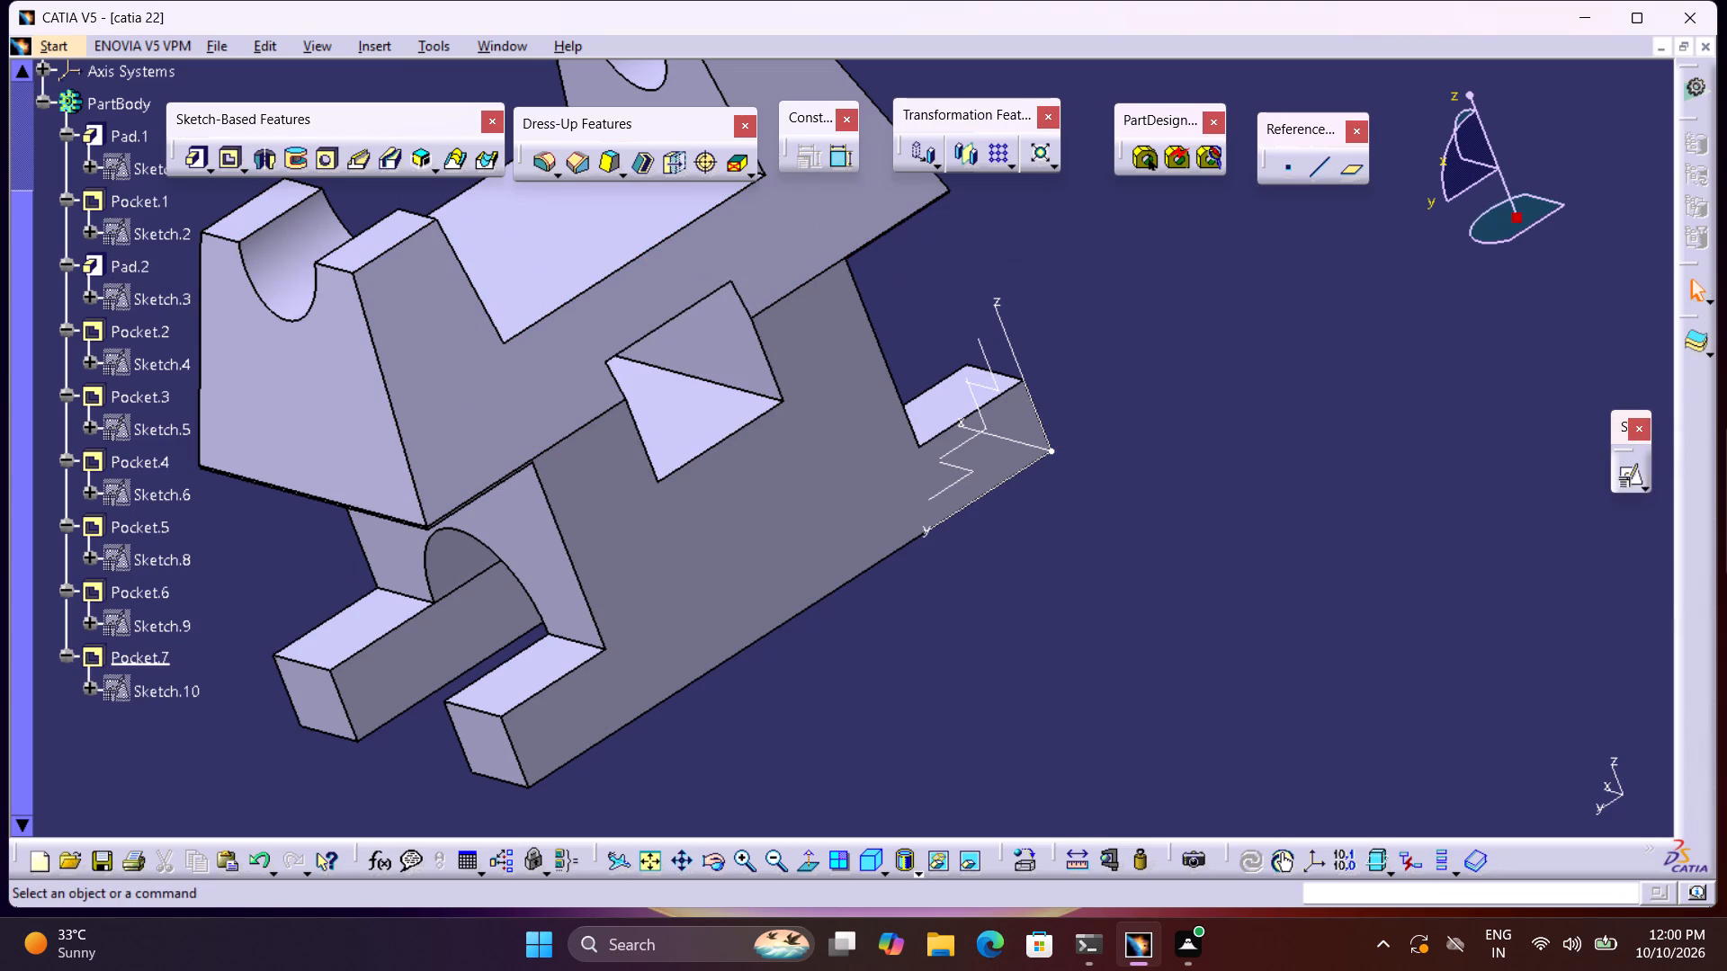
# Inspect the part with its new rectangular pocket in isometric view.
pyautogui.moveTo(988, 681); pyautogui.dragTo(1042, 668, button='middle')
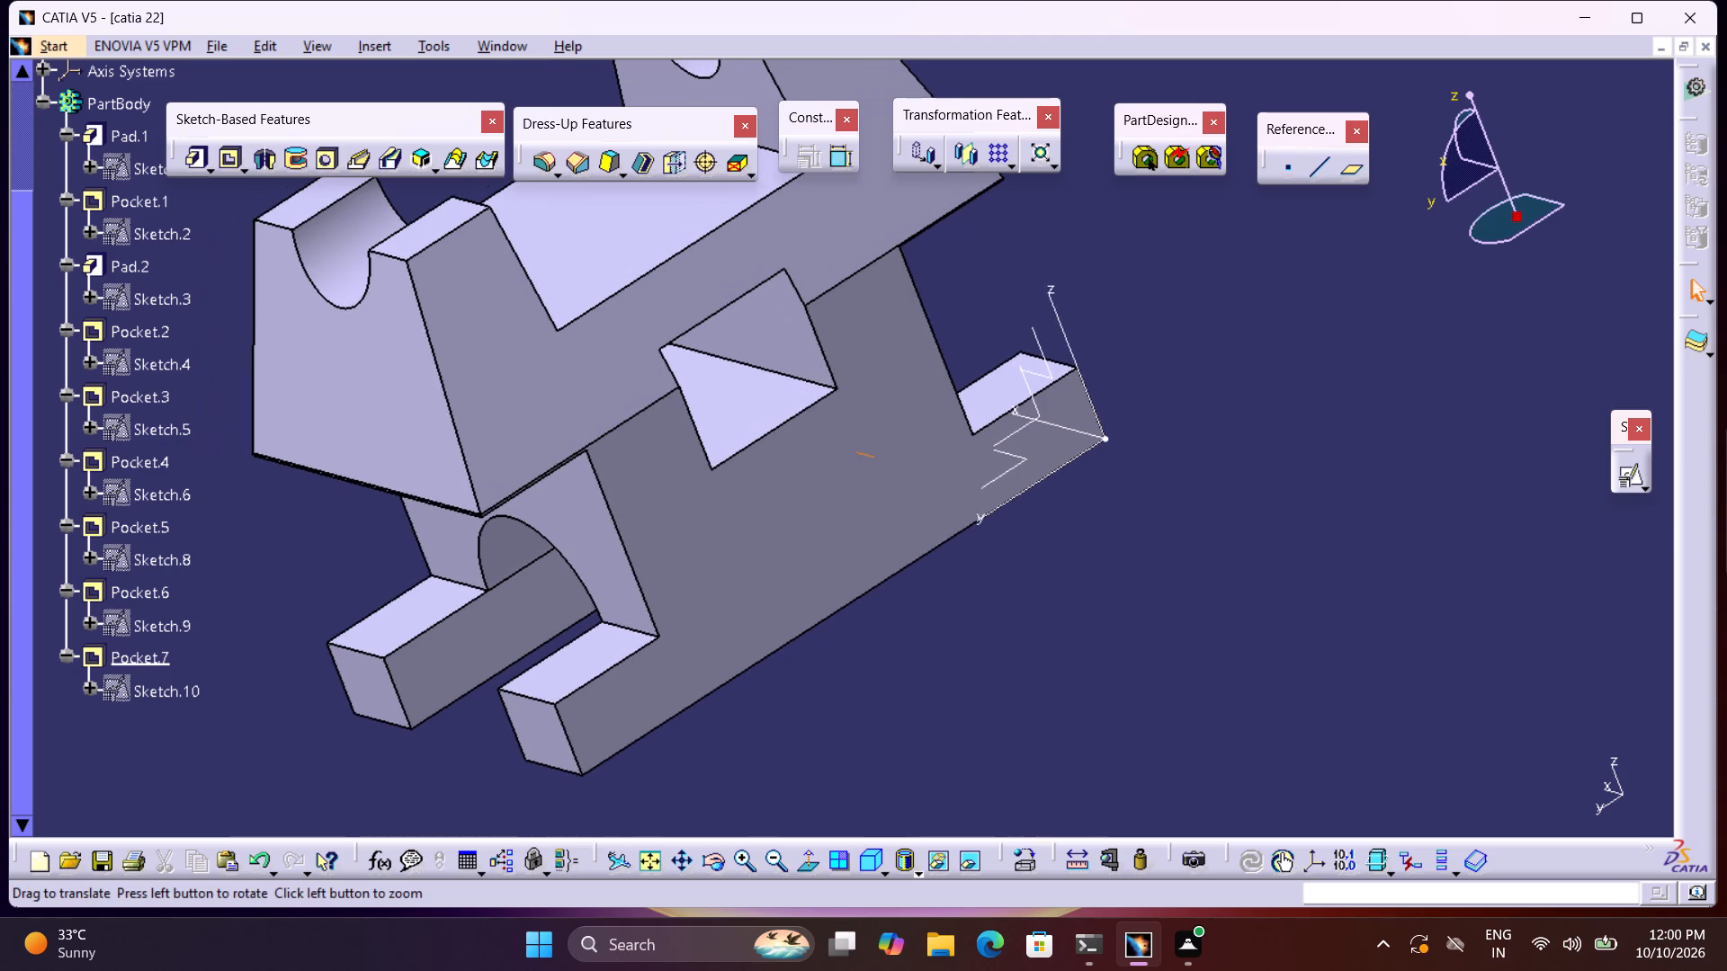
pyautogui.moveTo(1042, 668); pyautogui.dragTo(1078, 714, button='middle')
pyautogui.rightClick(1051, 667)
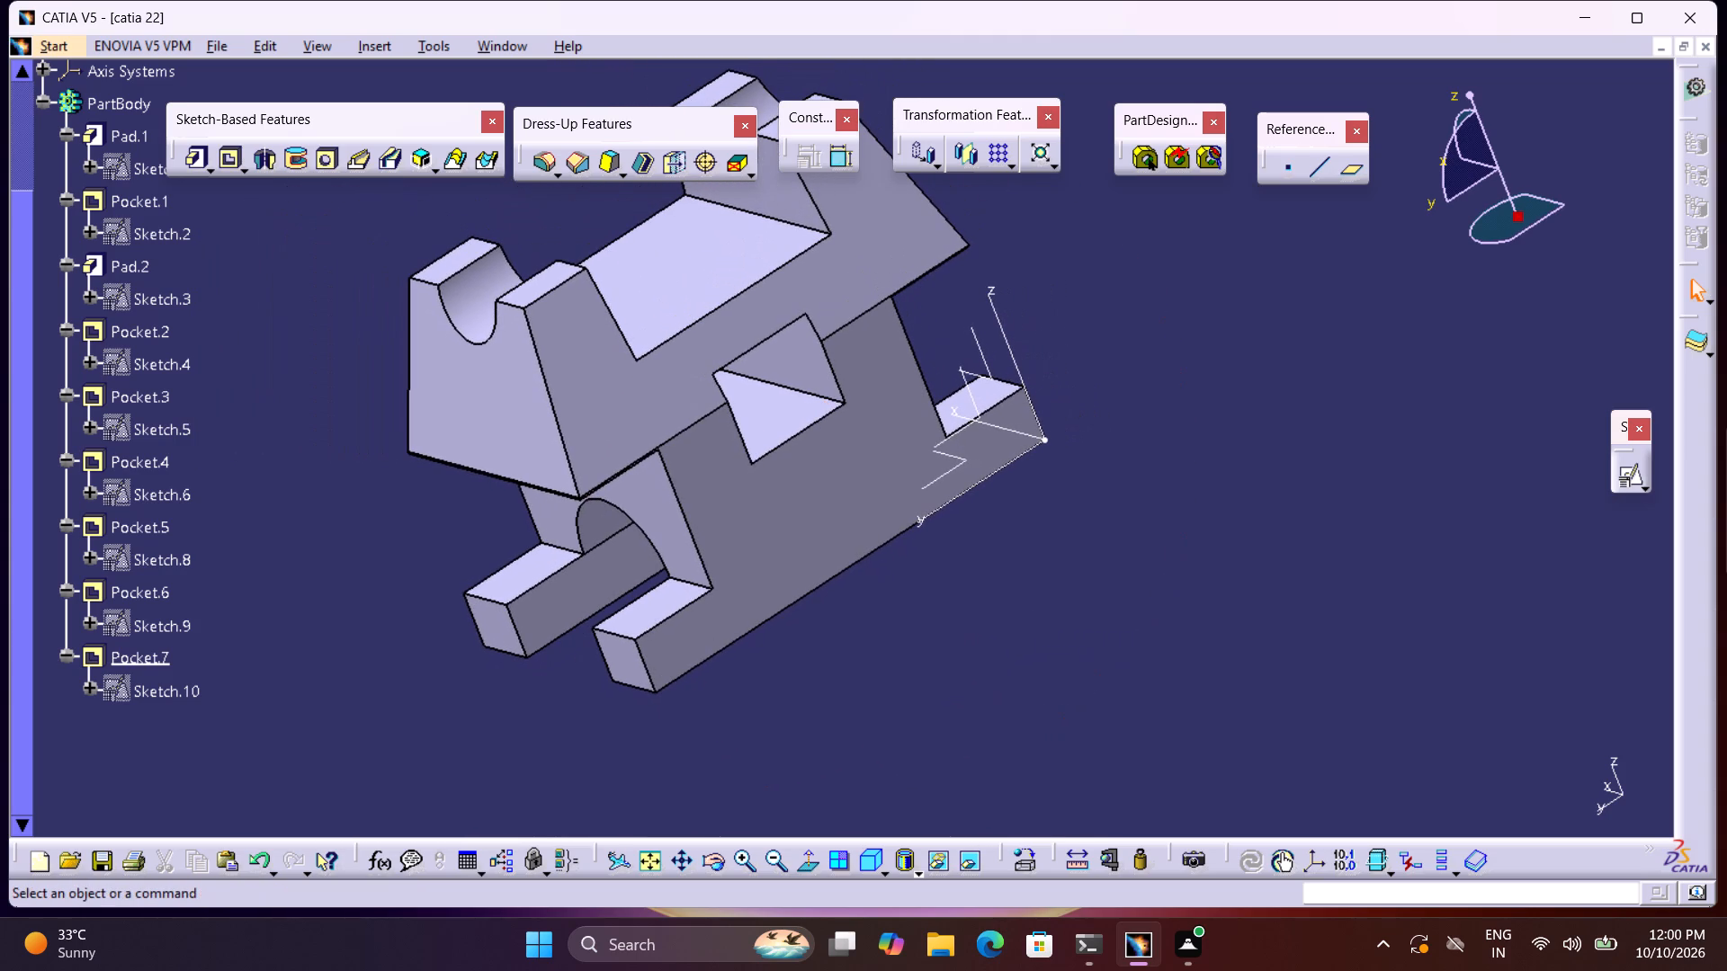
pyautogui.click(959, 692)
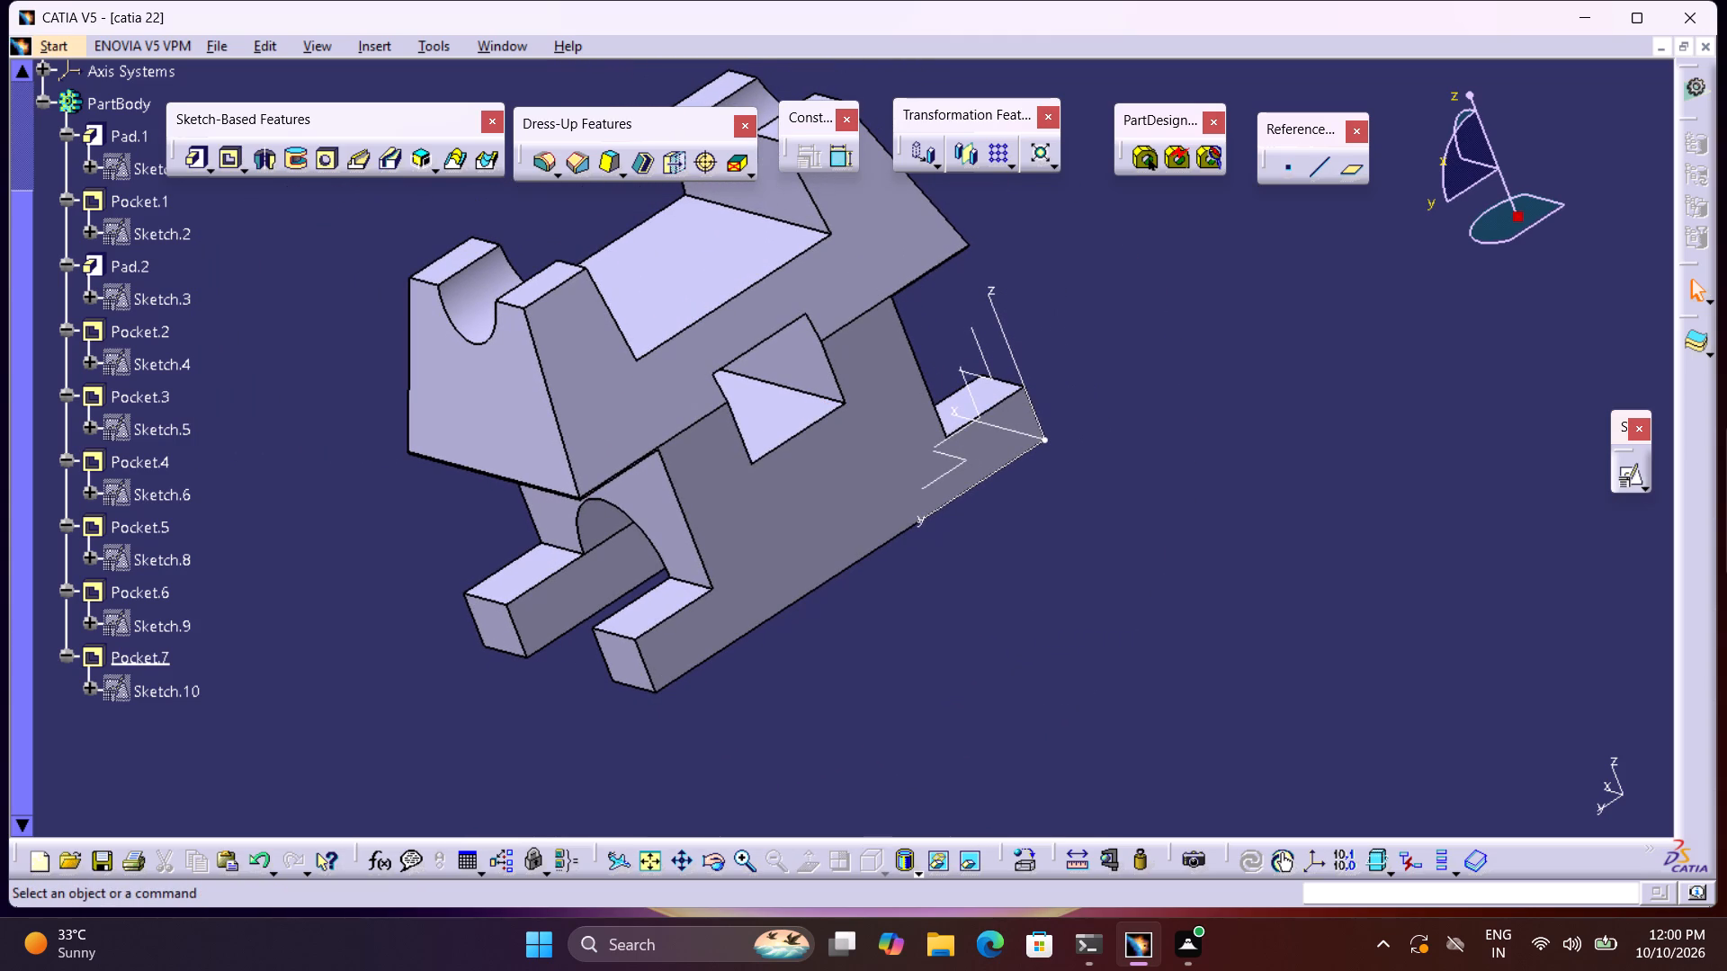
pyautogui.click(872, 865)
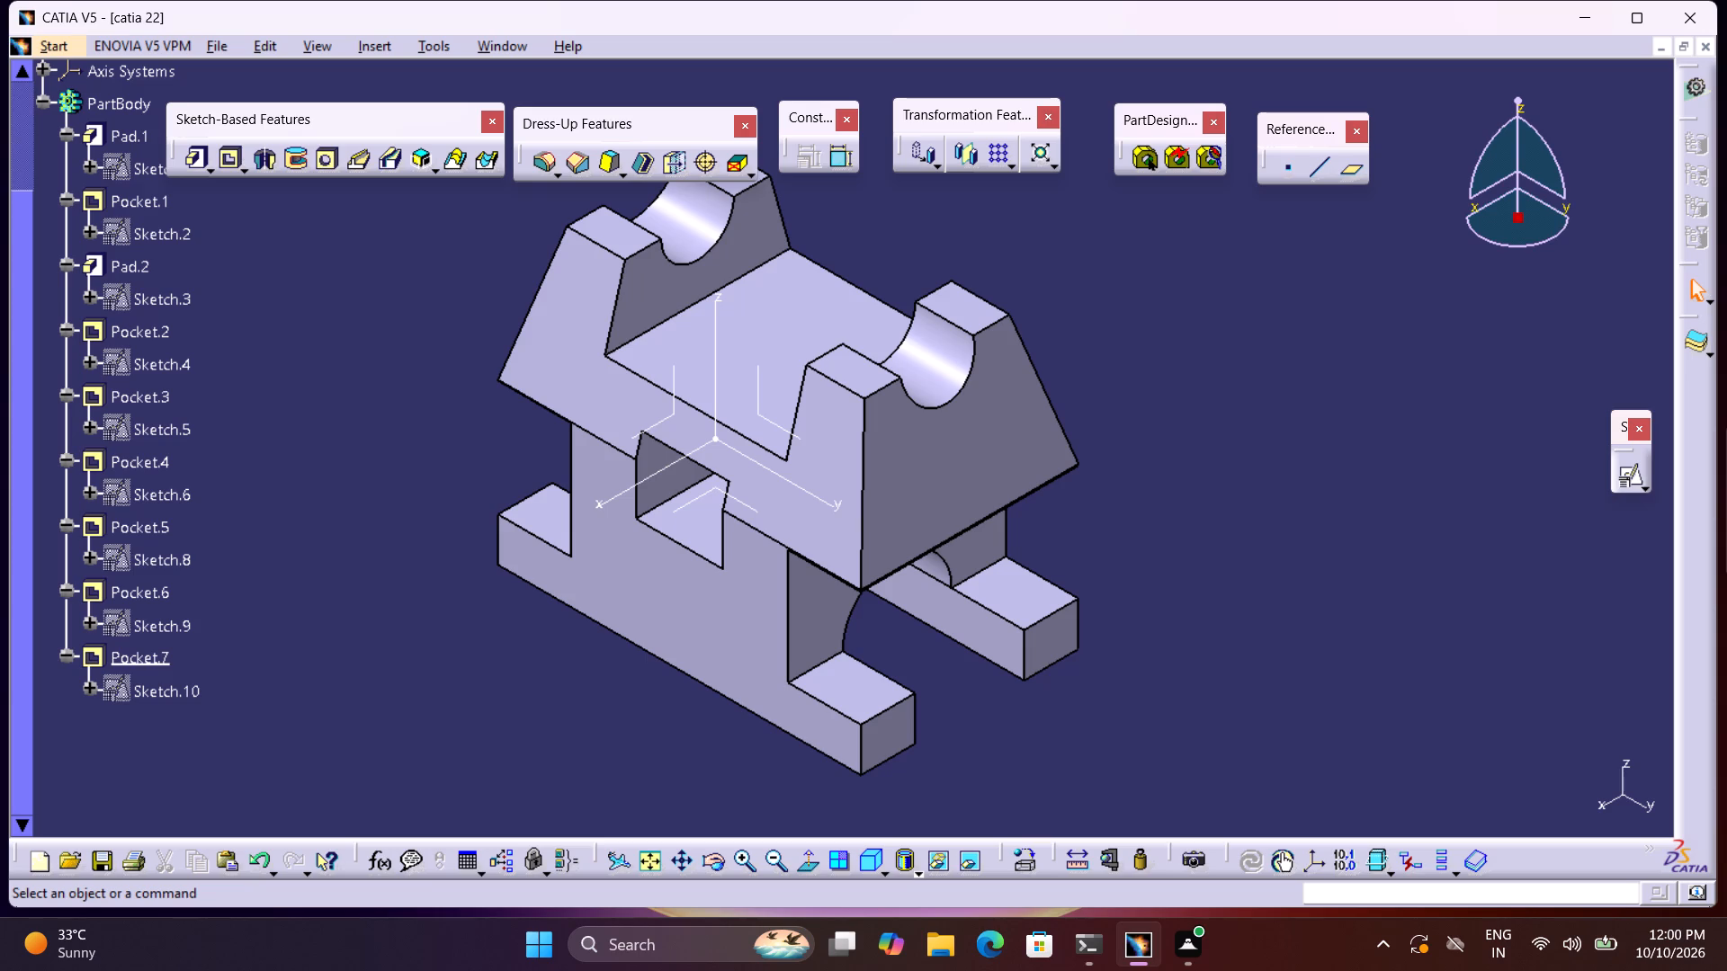
pyautogui.moveTo(1214, 735); pyautogui.dragTo(1120, 771, button='middle')
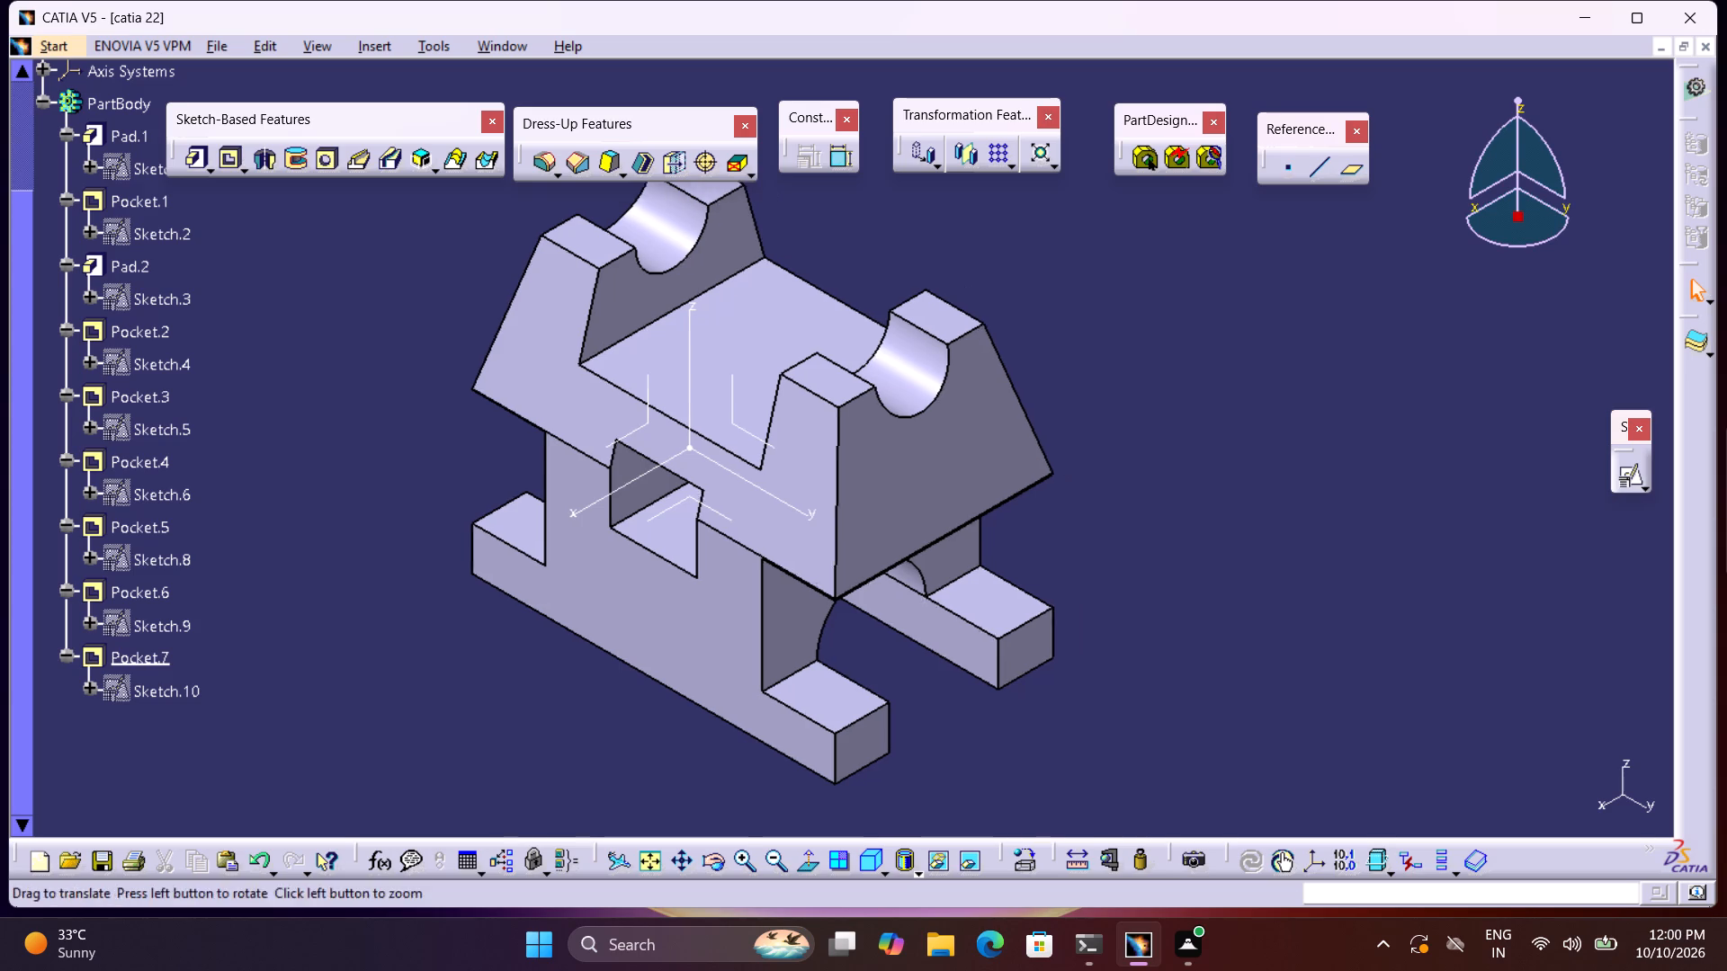
pyautogui.moveTo(1120, 771); pyautogui.dragTo(1060, 838, button='middle')
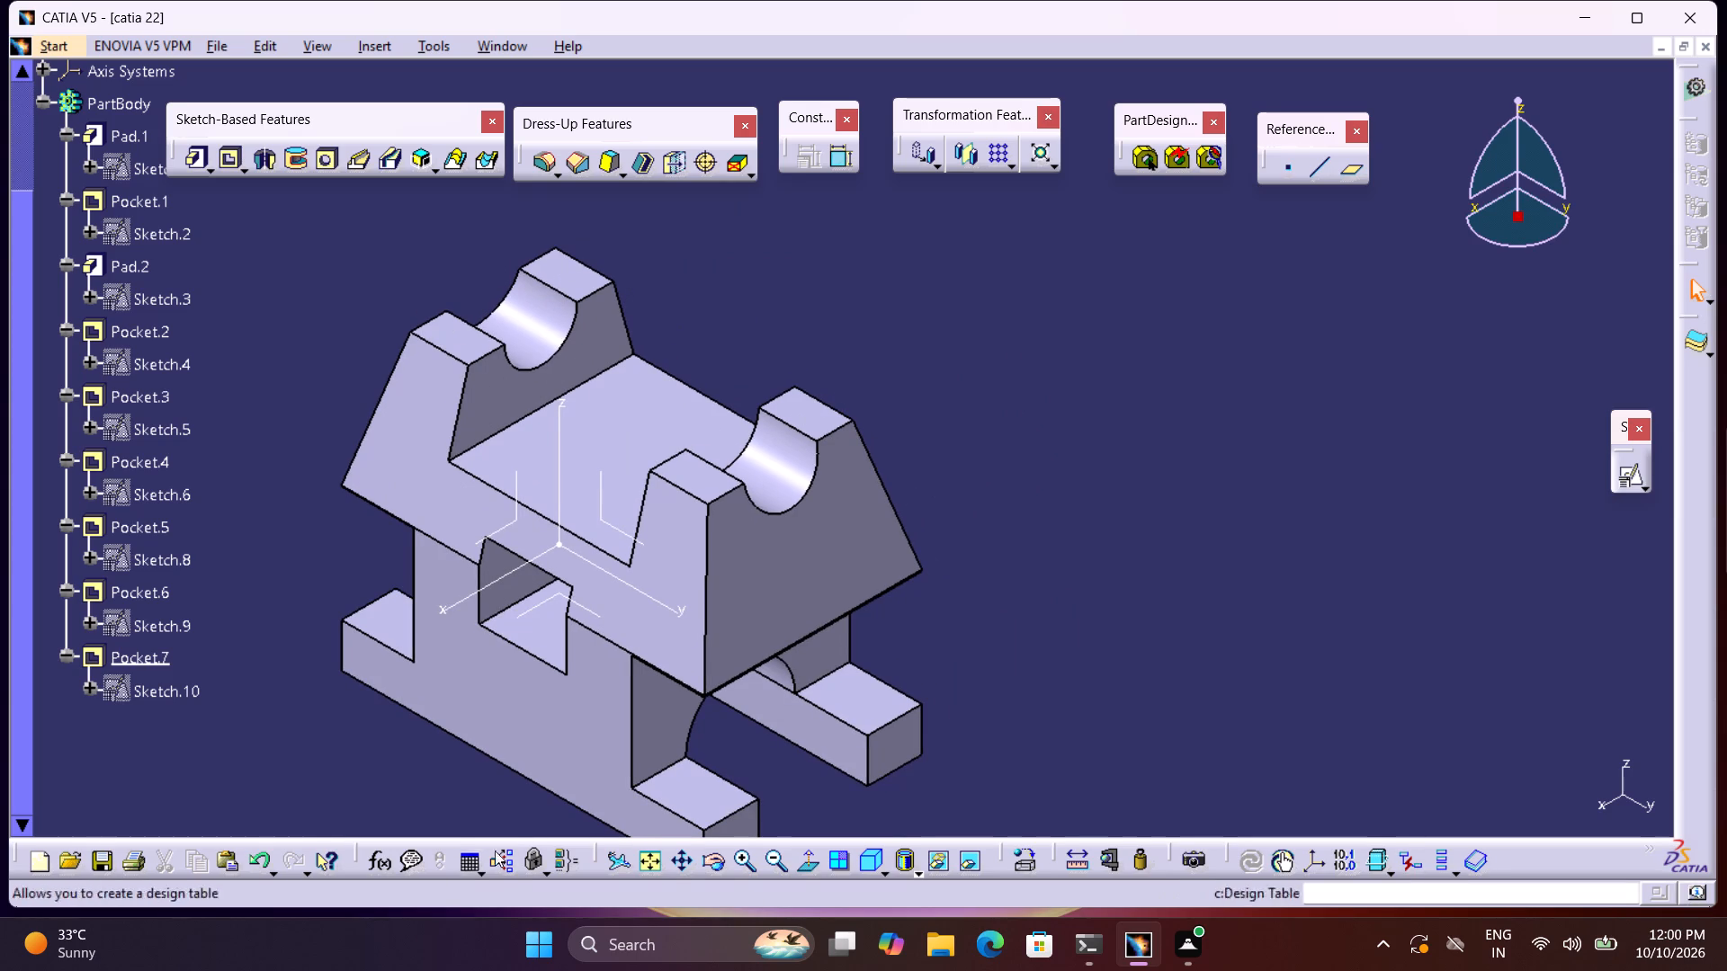
# Save the part to the Desktop as a CATPart named catia 22, copying the file name for reuse.
pyautogui.click(96, 864)
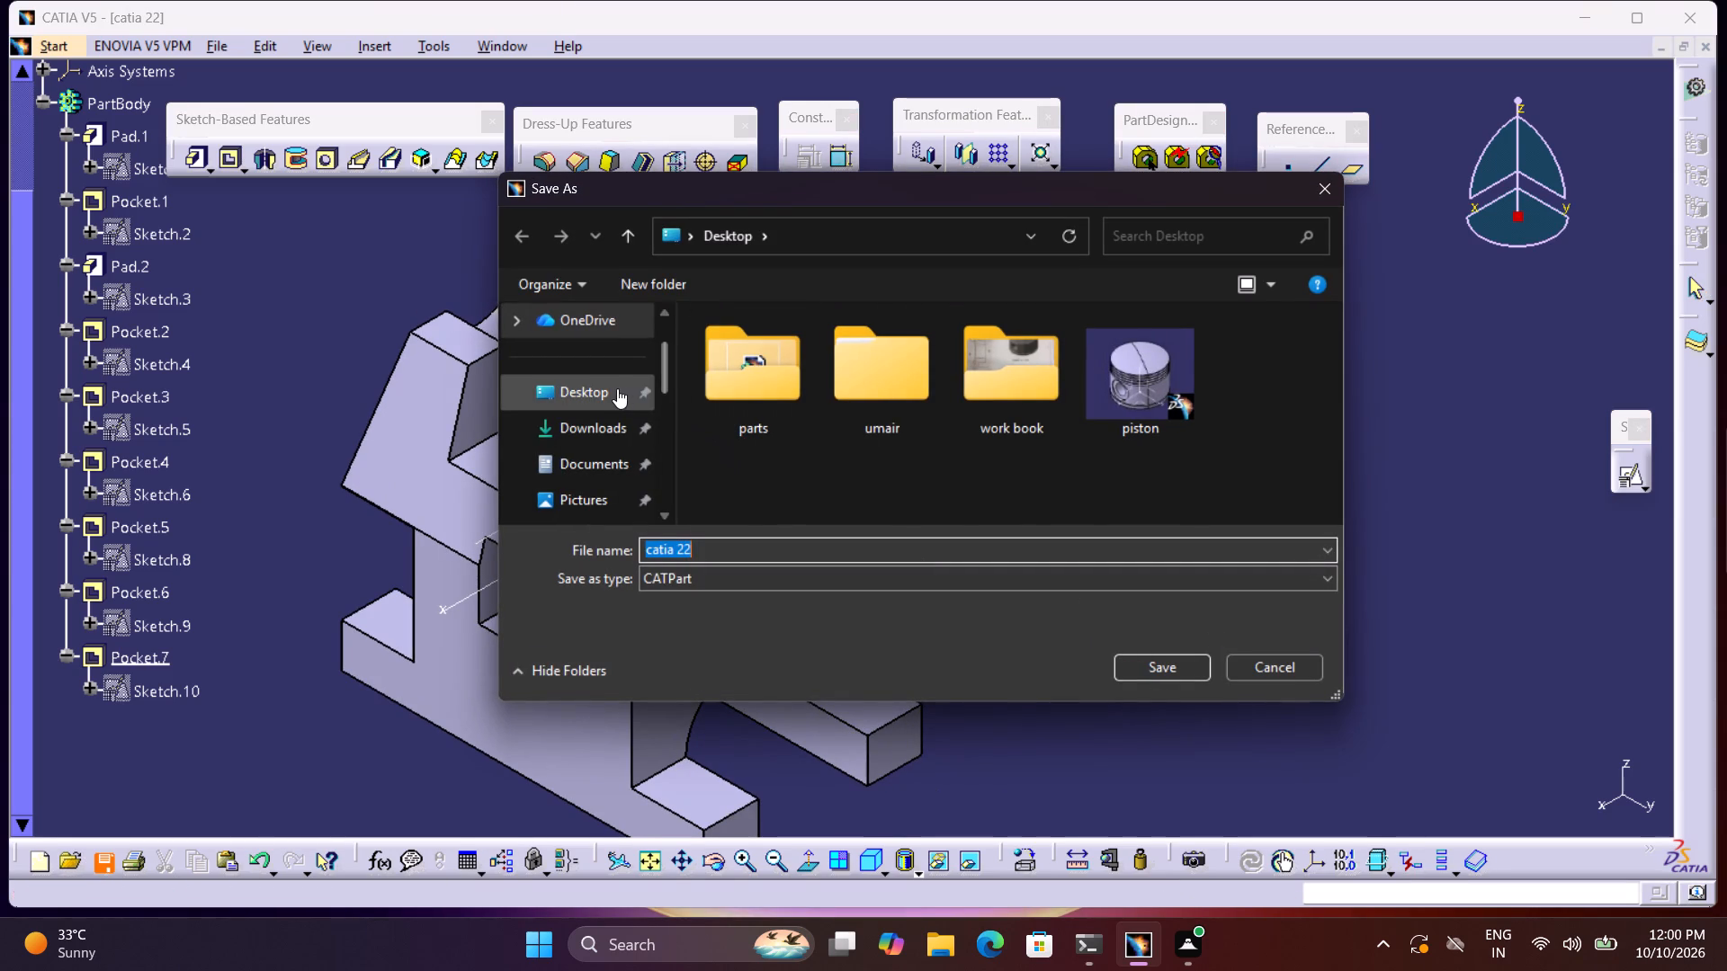
pyautogui.click(617, 388)
pyautogui.click(766, 557)
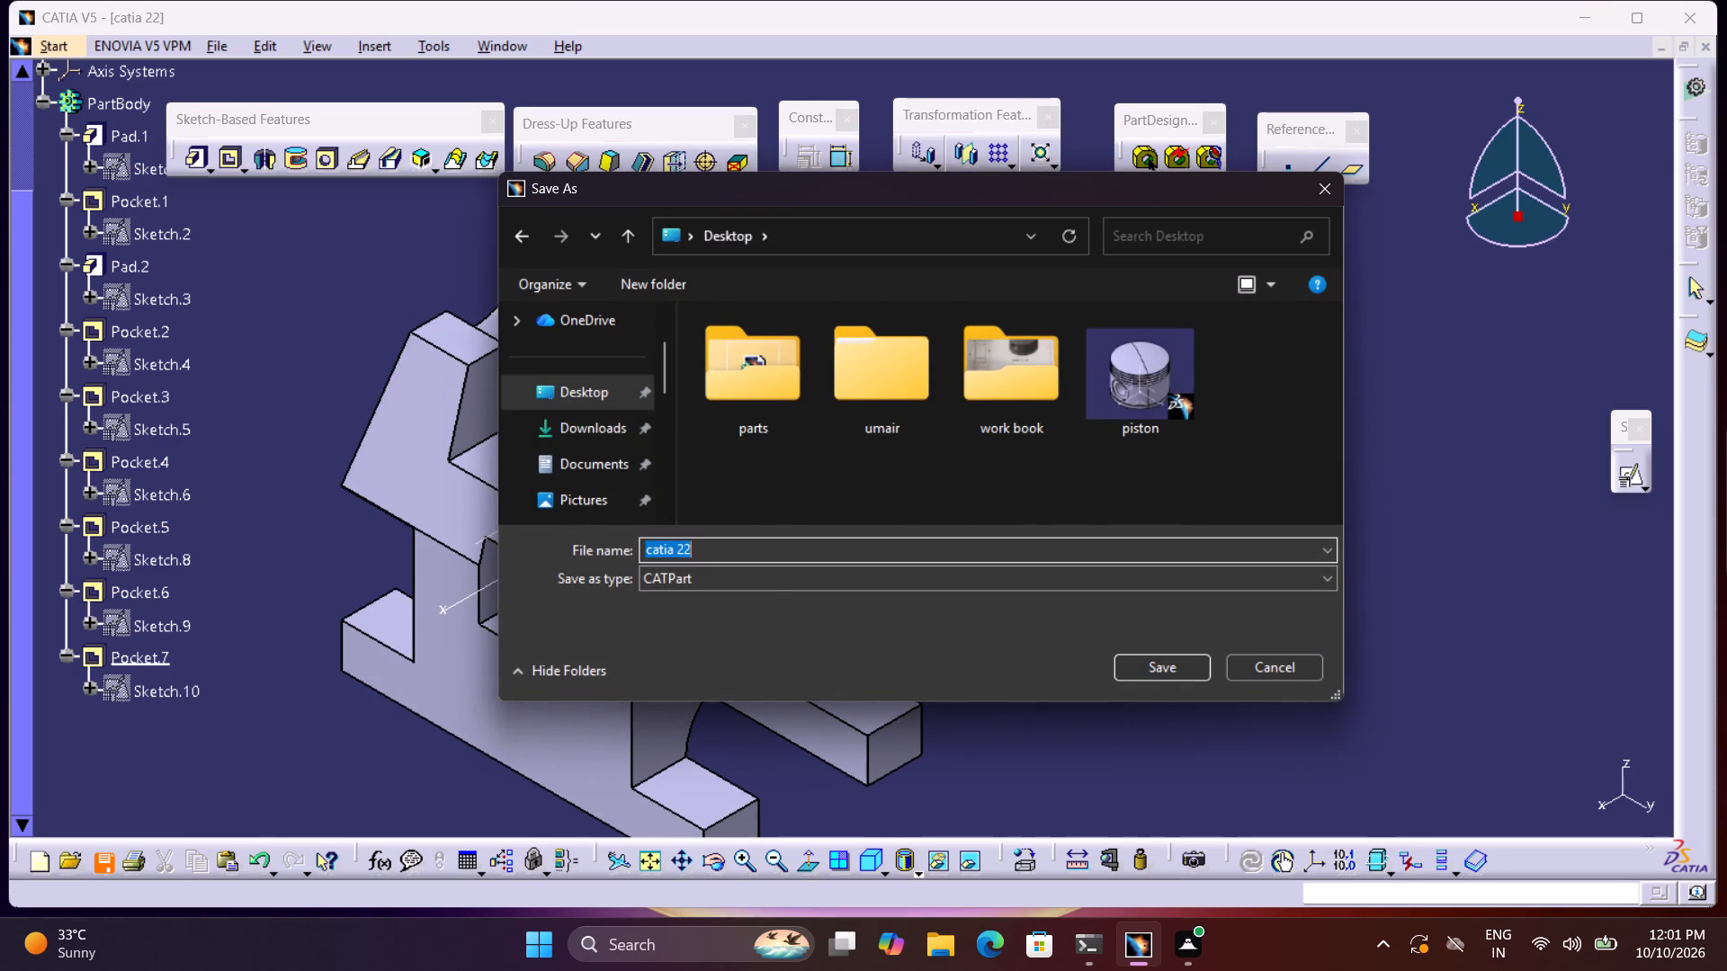
pyautogui.hotkey('ctrl', 'c')
pyautogui.click(1137, 673)
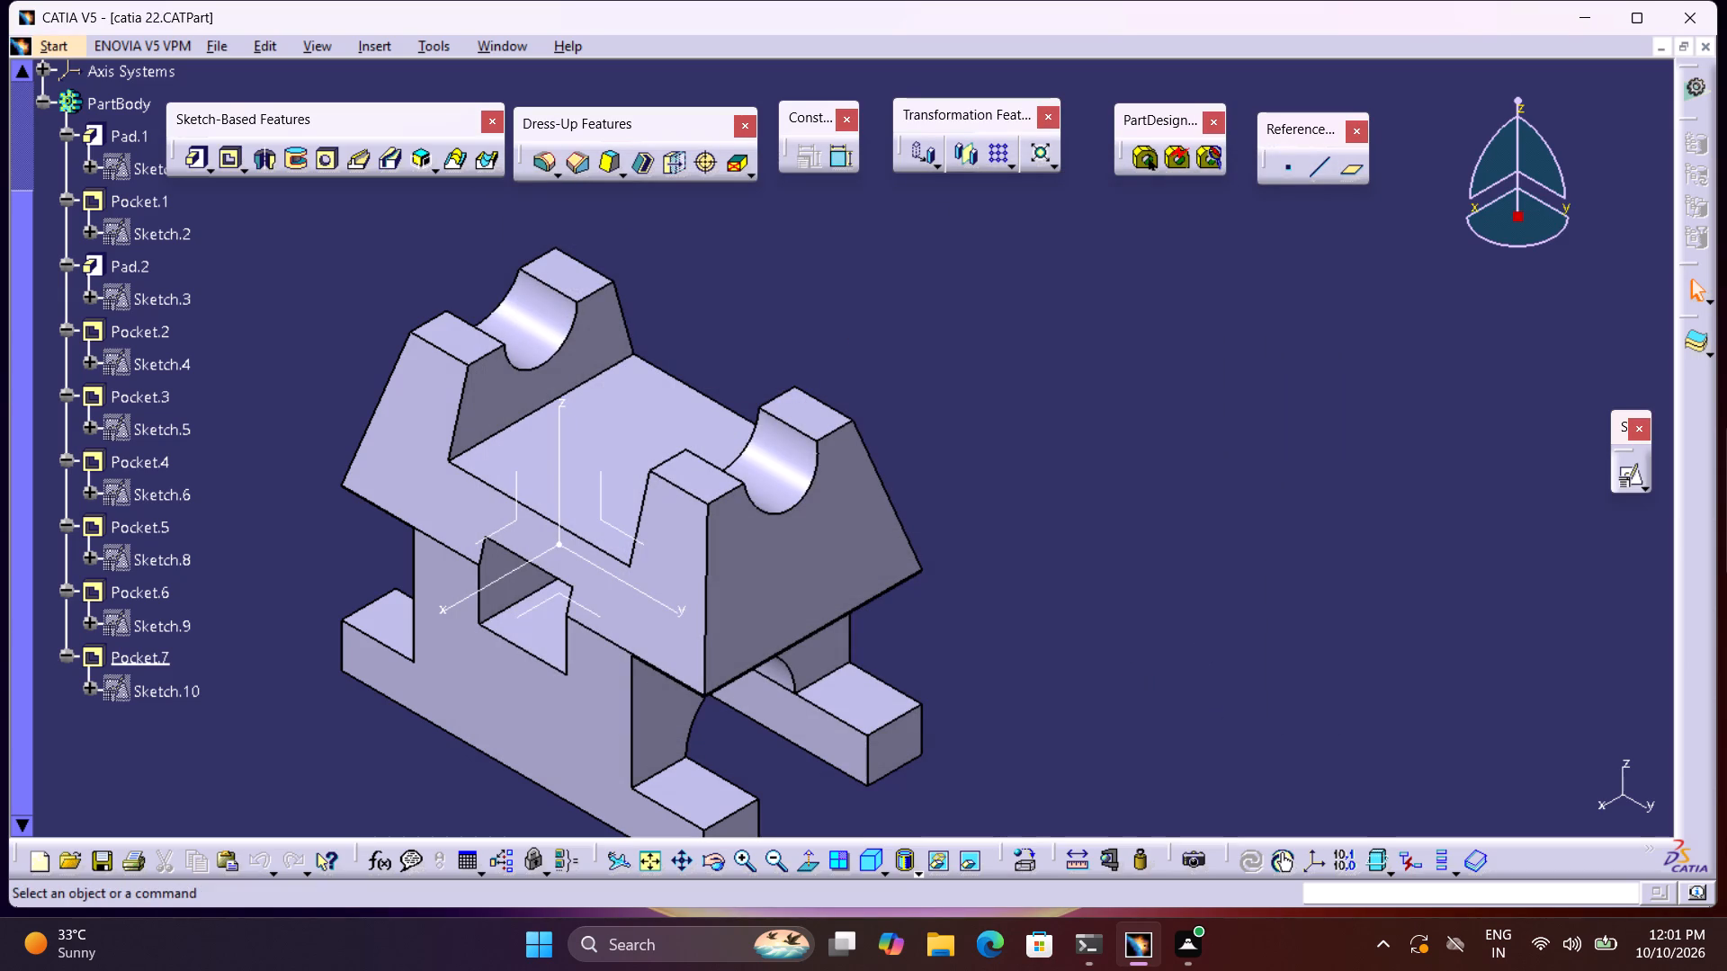
# Print the whole document with Microsoft Print to PDF, saving the output on the Desktop as catia 22, and leave the print setup.
pyautogui.hotkey('ctrl', 'p')
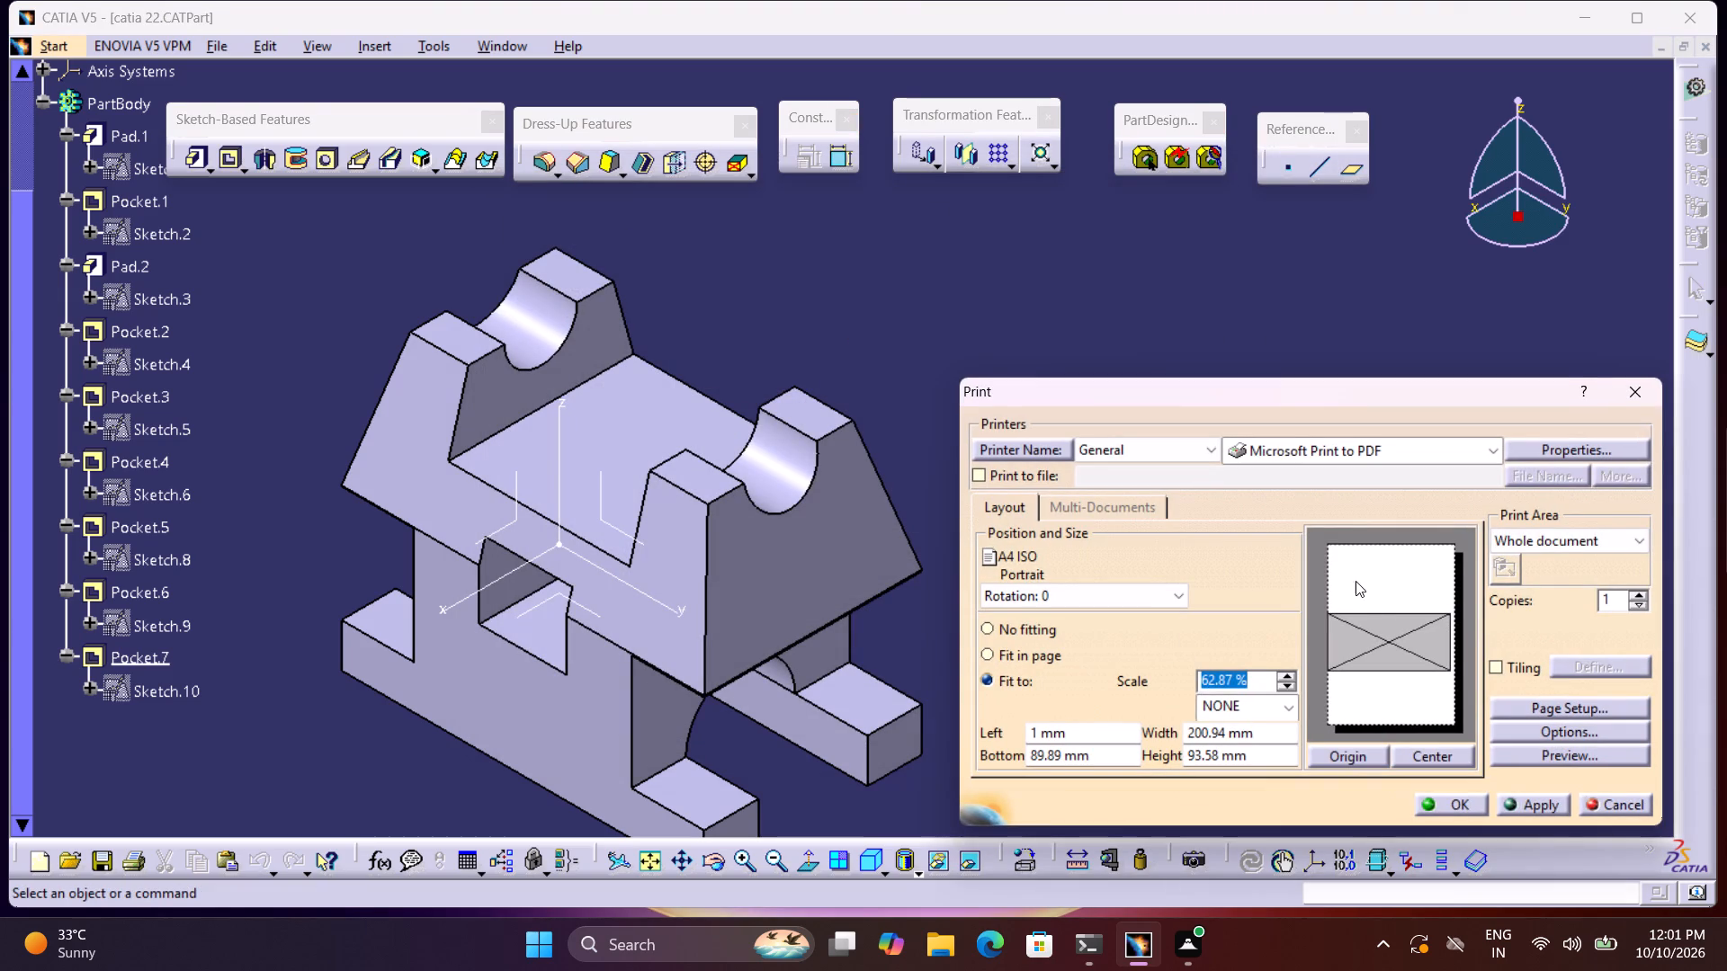
pyautogui.click(1521, 808)
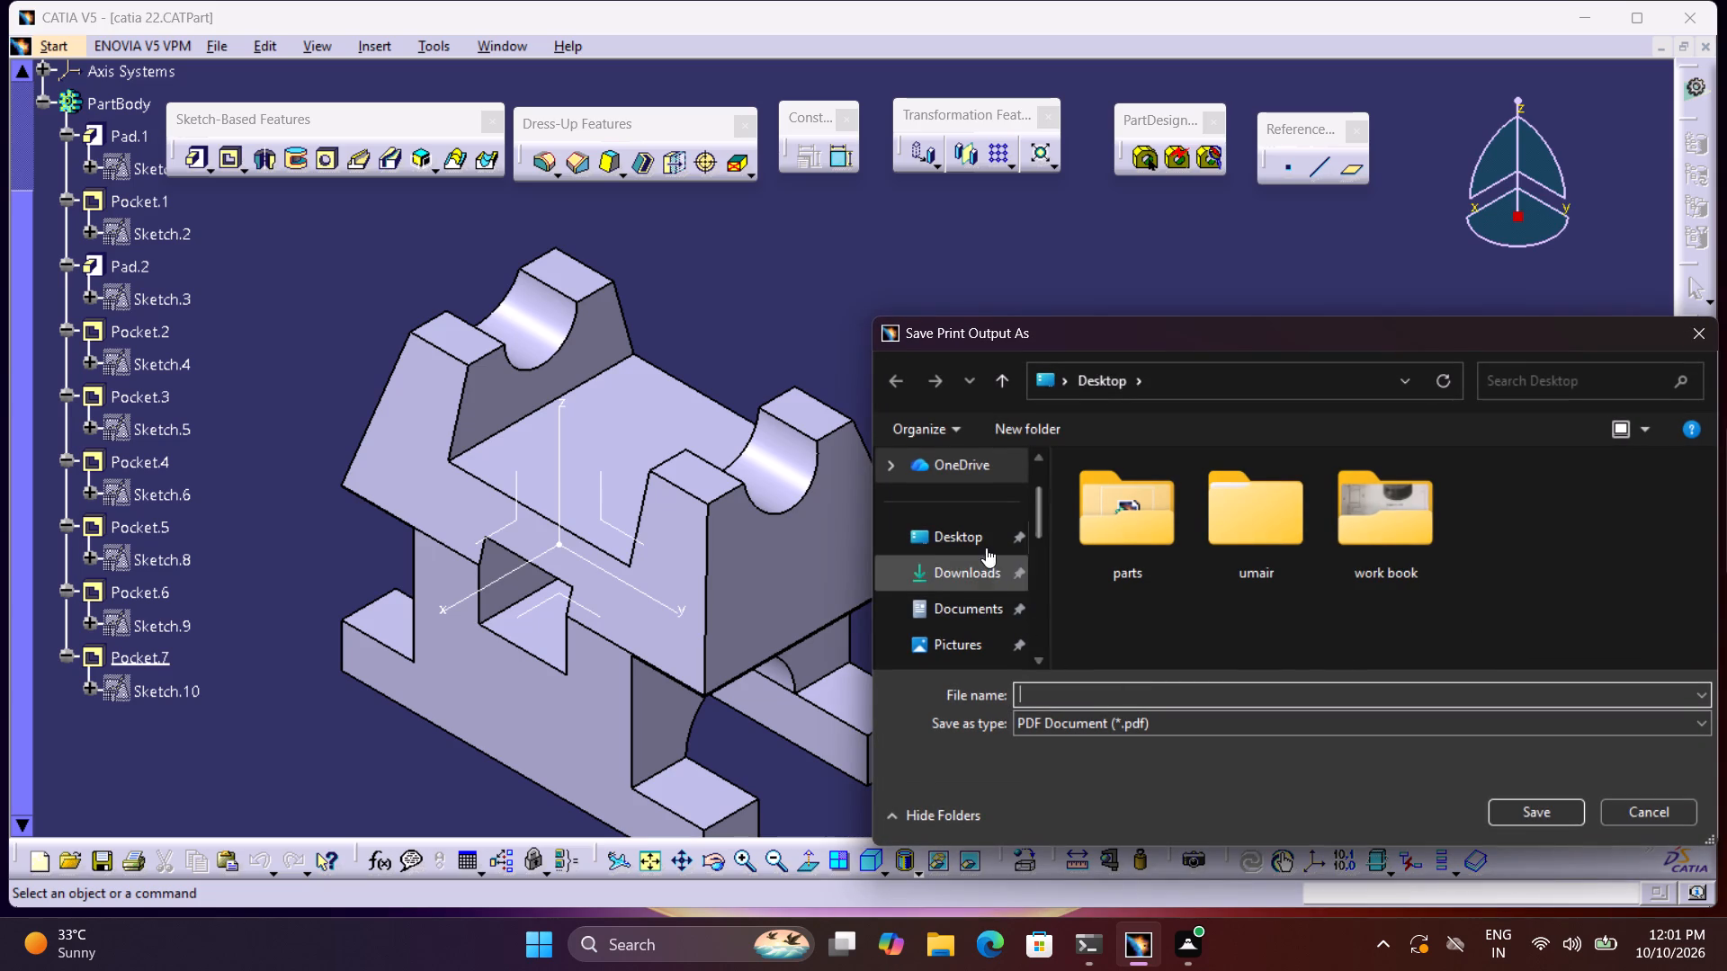
pyautogui.click(986, 541)
pyautogui.click(1081, 685)
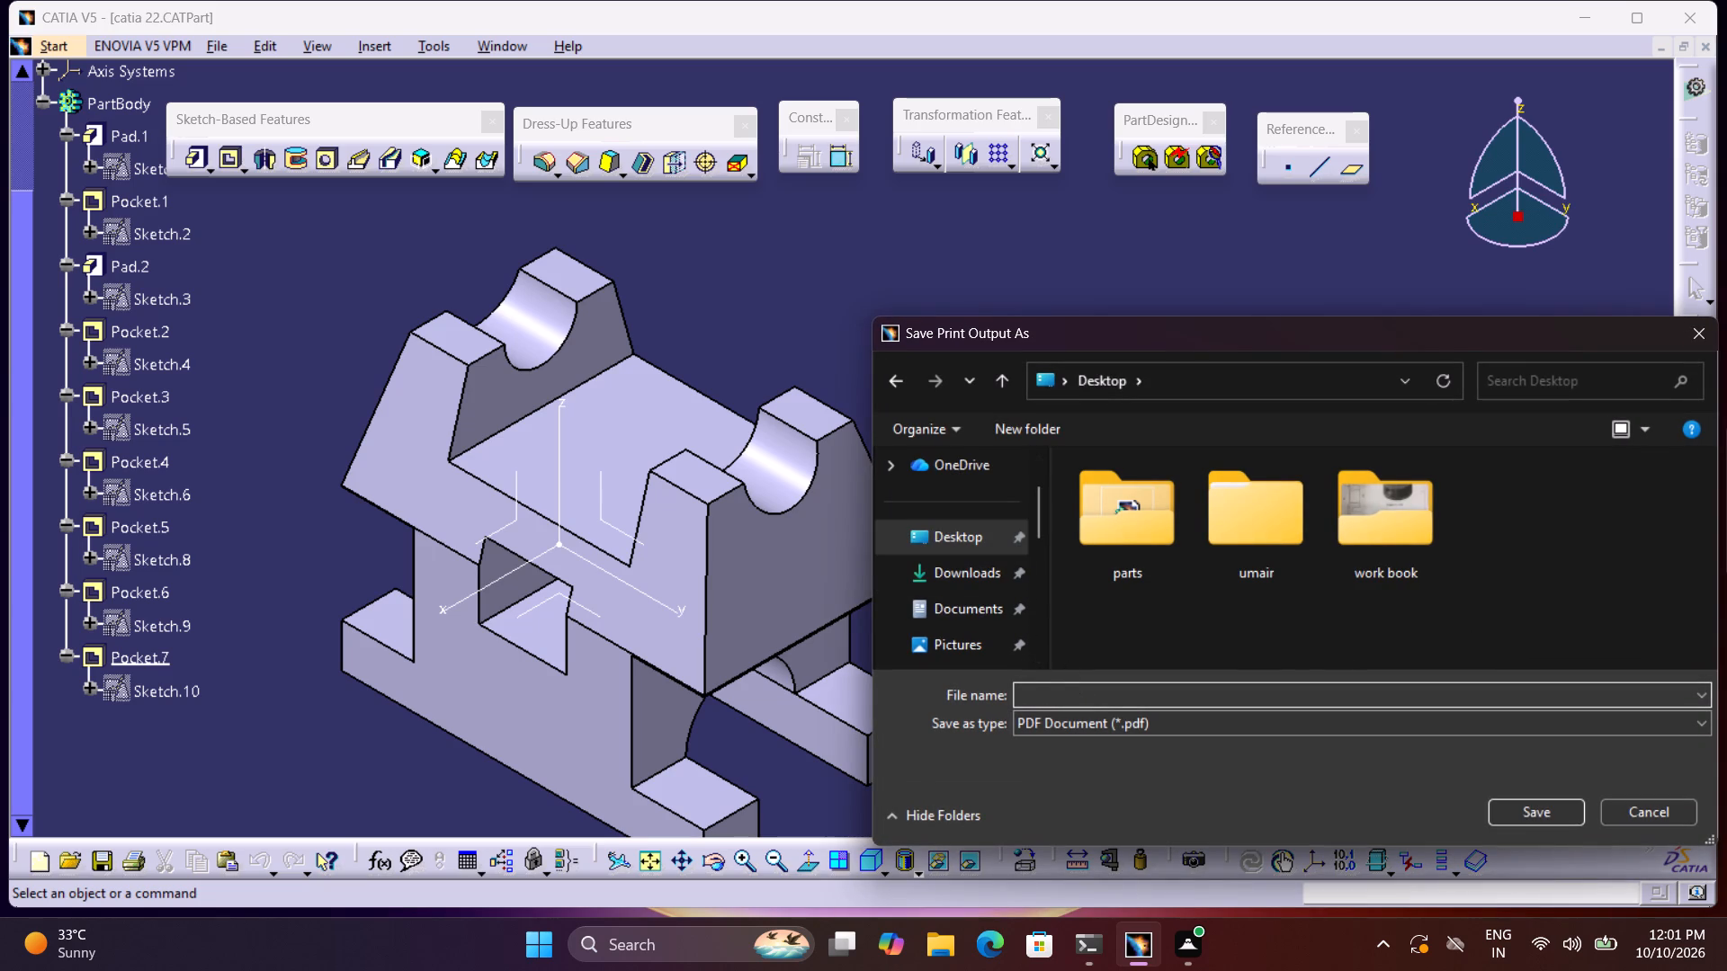
pyautogui.hotkey('ctrl', 'v')
pyautogui.click(1550, 816)
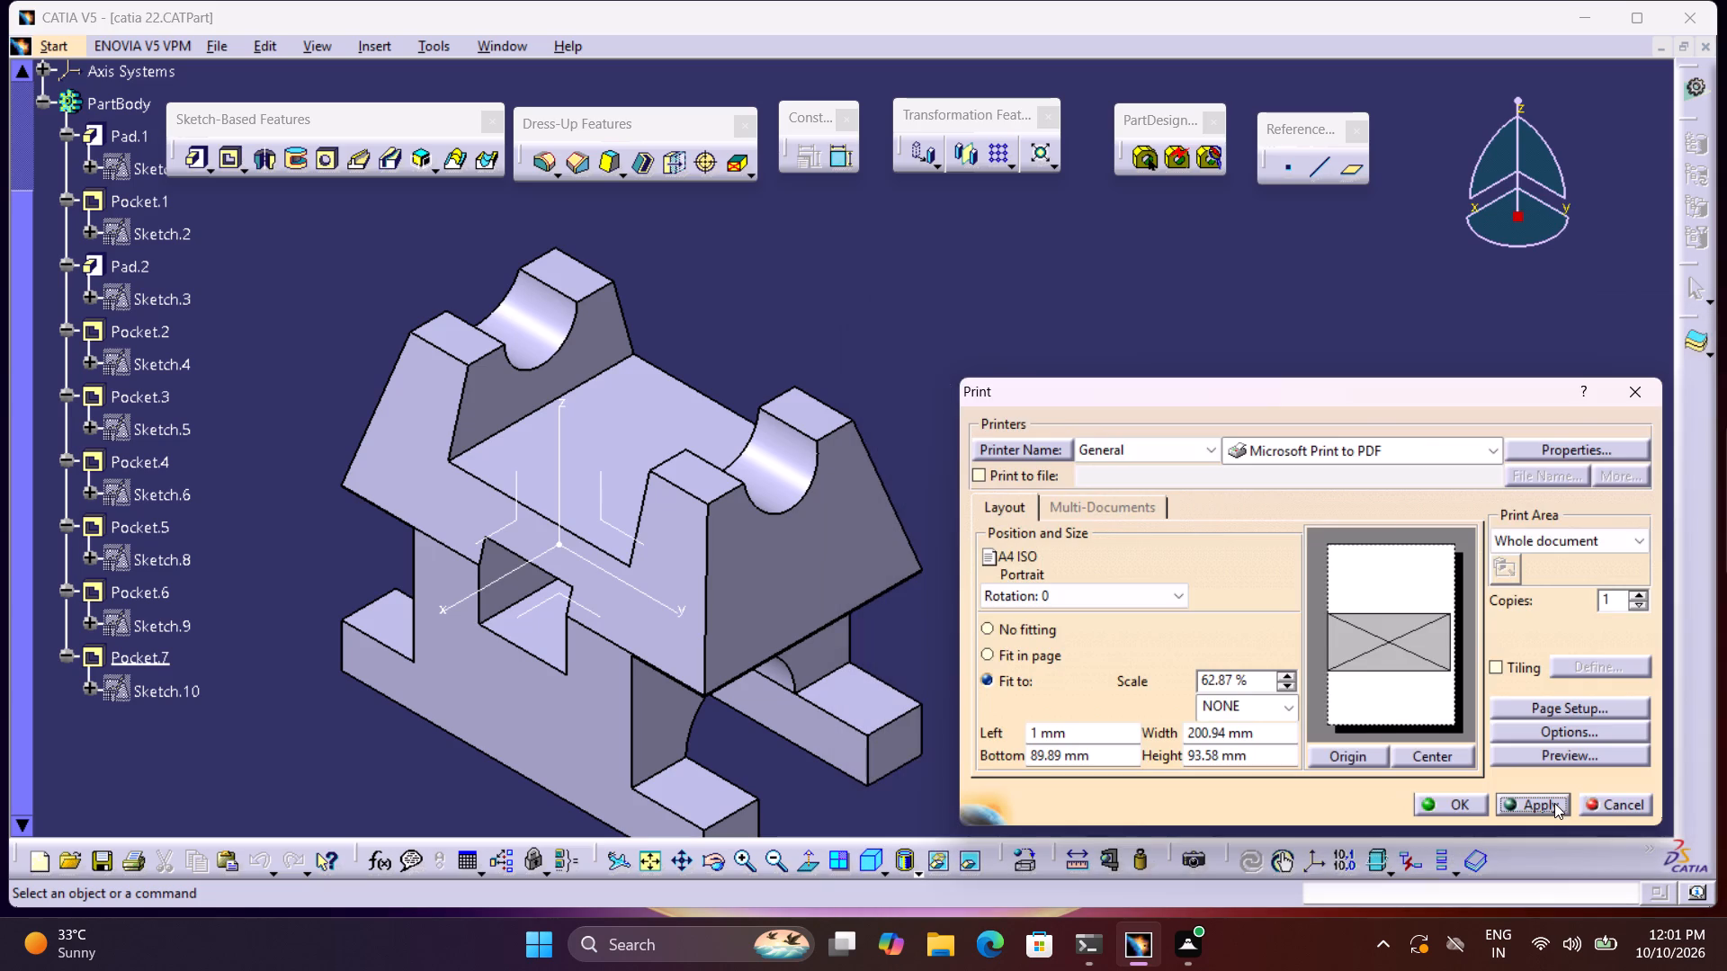
pyautogui.click(1474, 808)
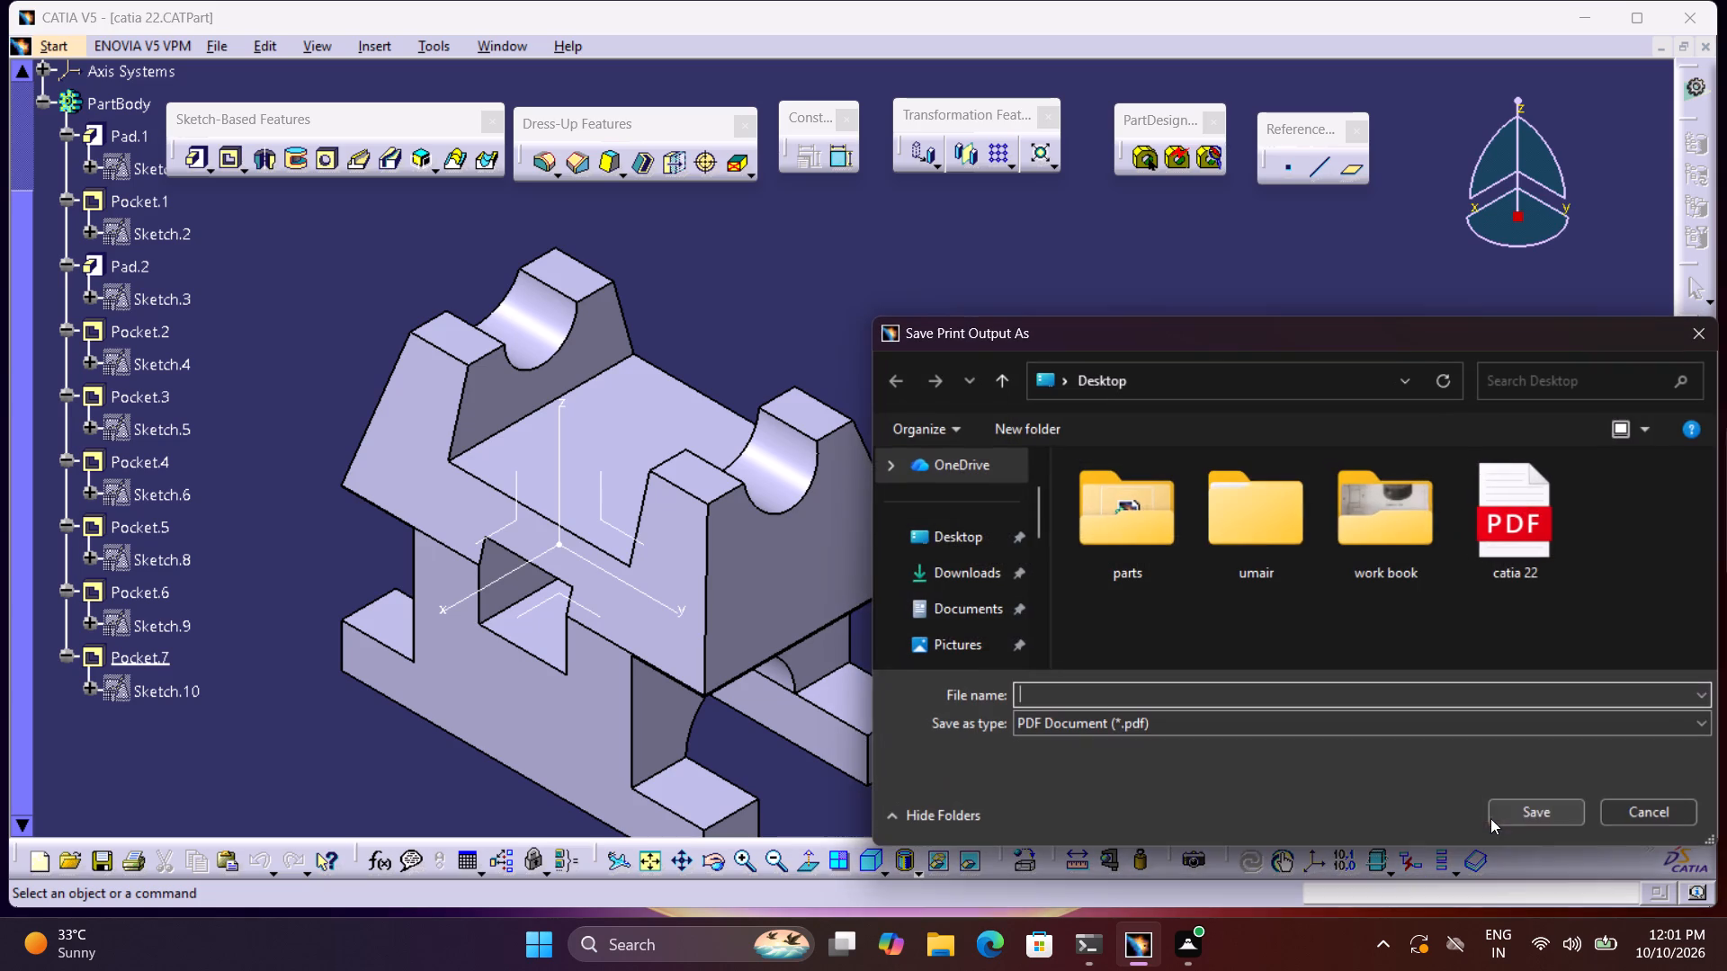
pyautogui.click(1639, 813)
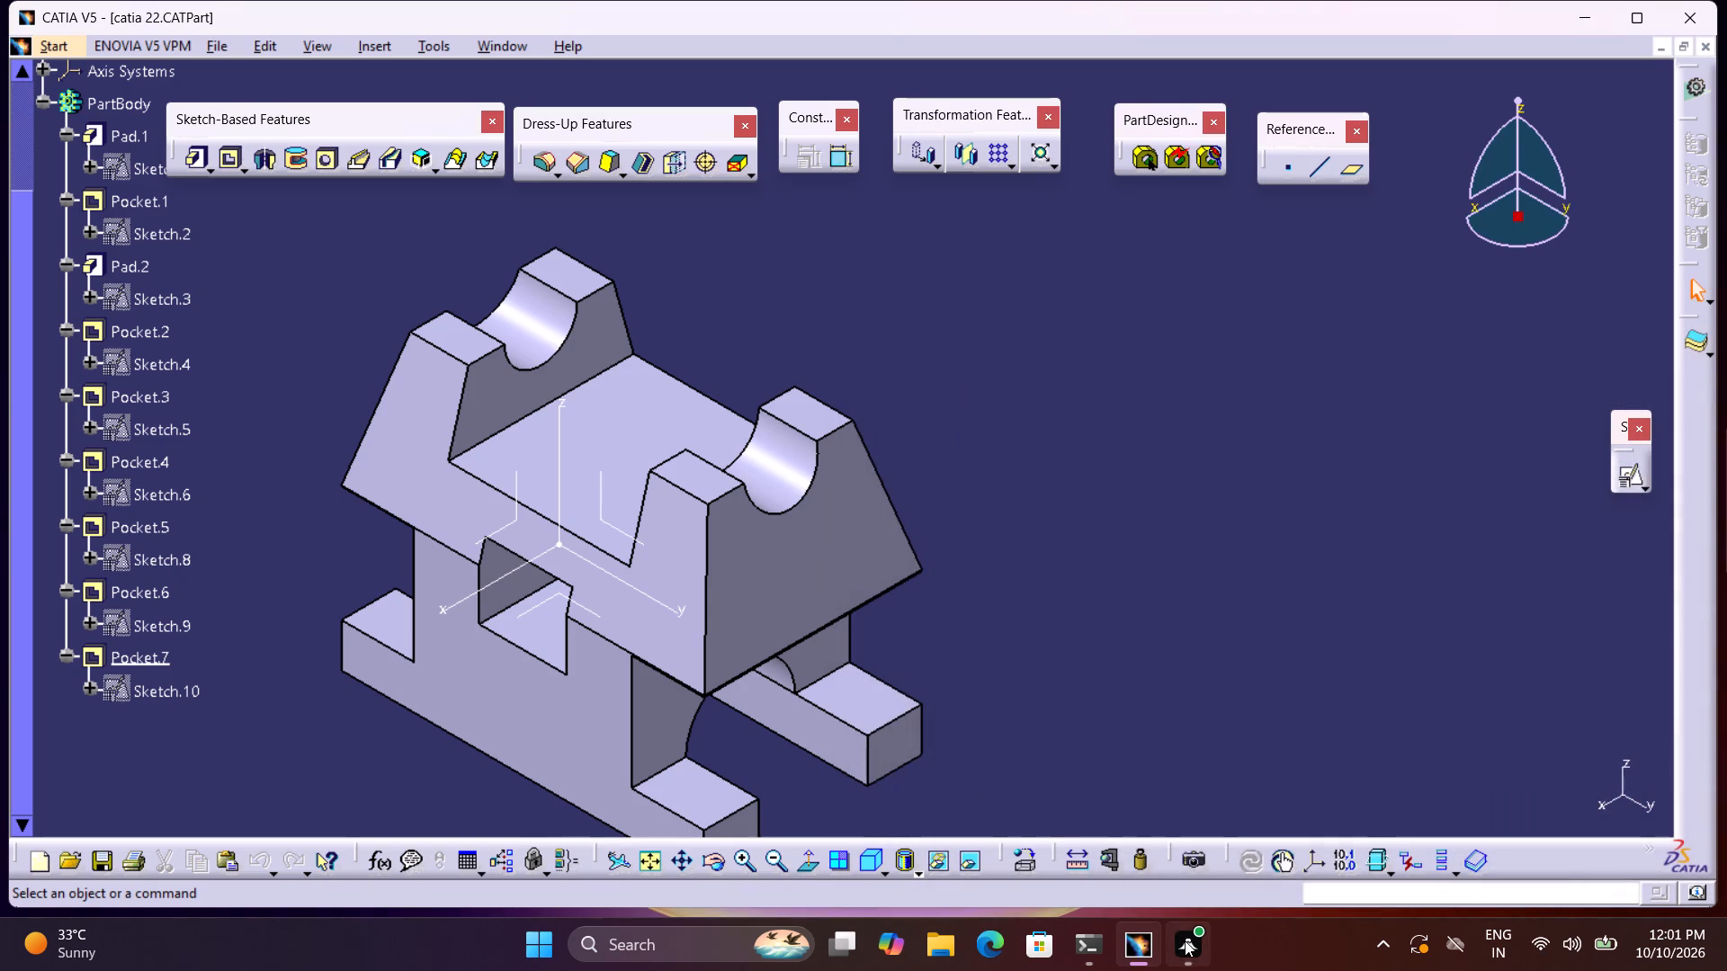